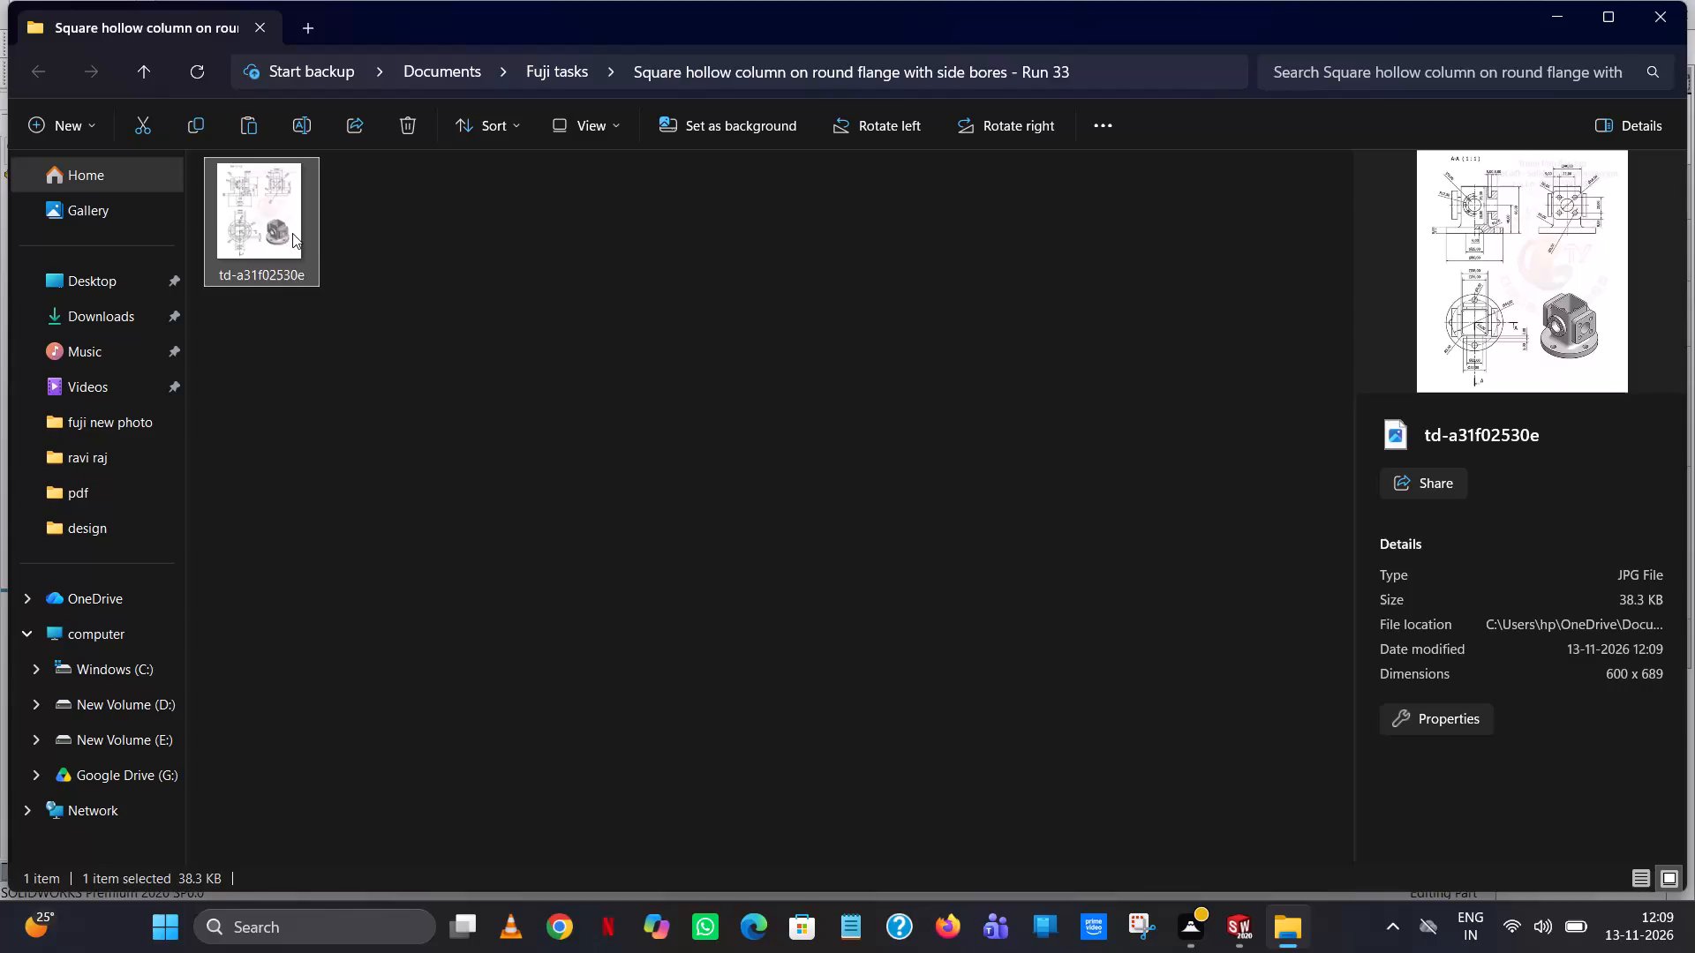
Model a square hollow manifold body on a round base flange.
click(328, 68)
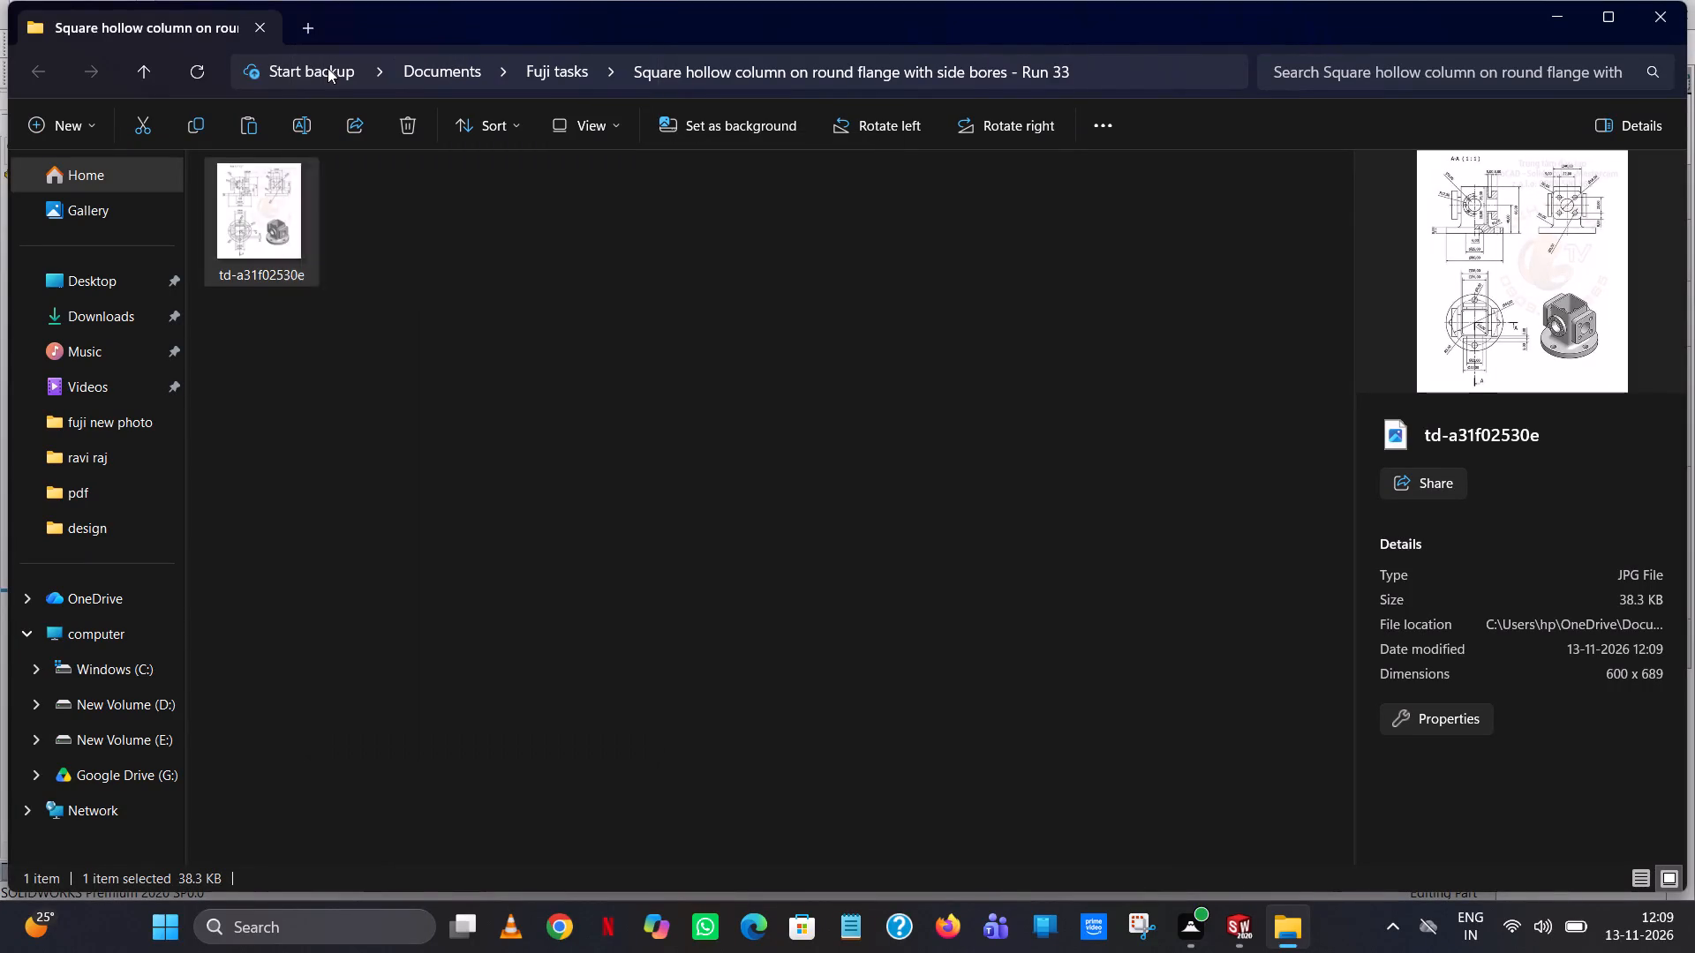
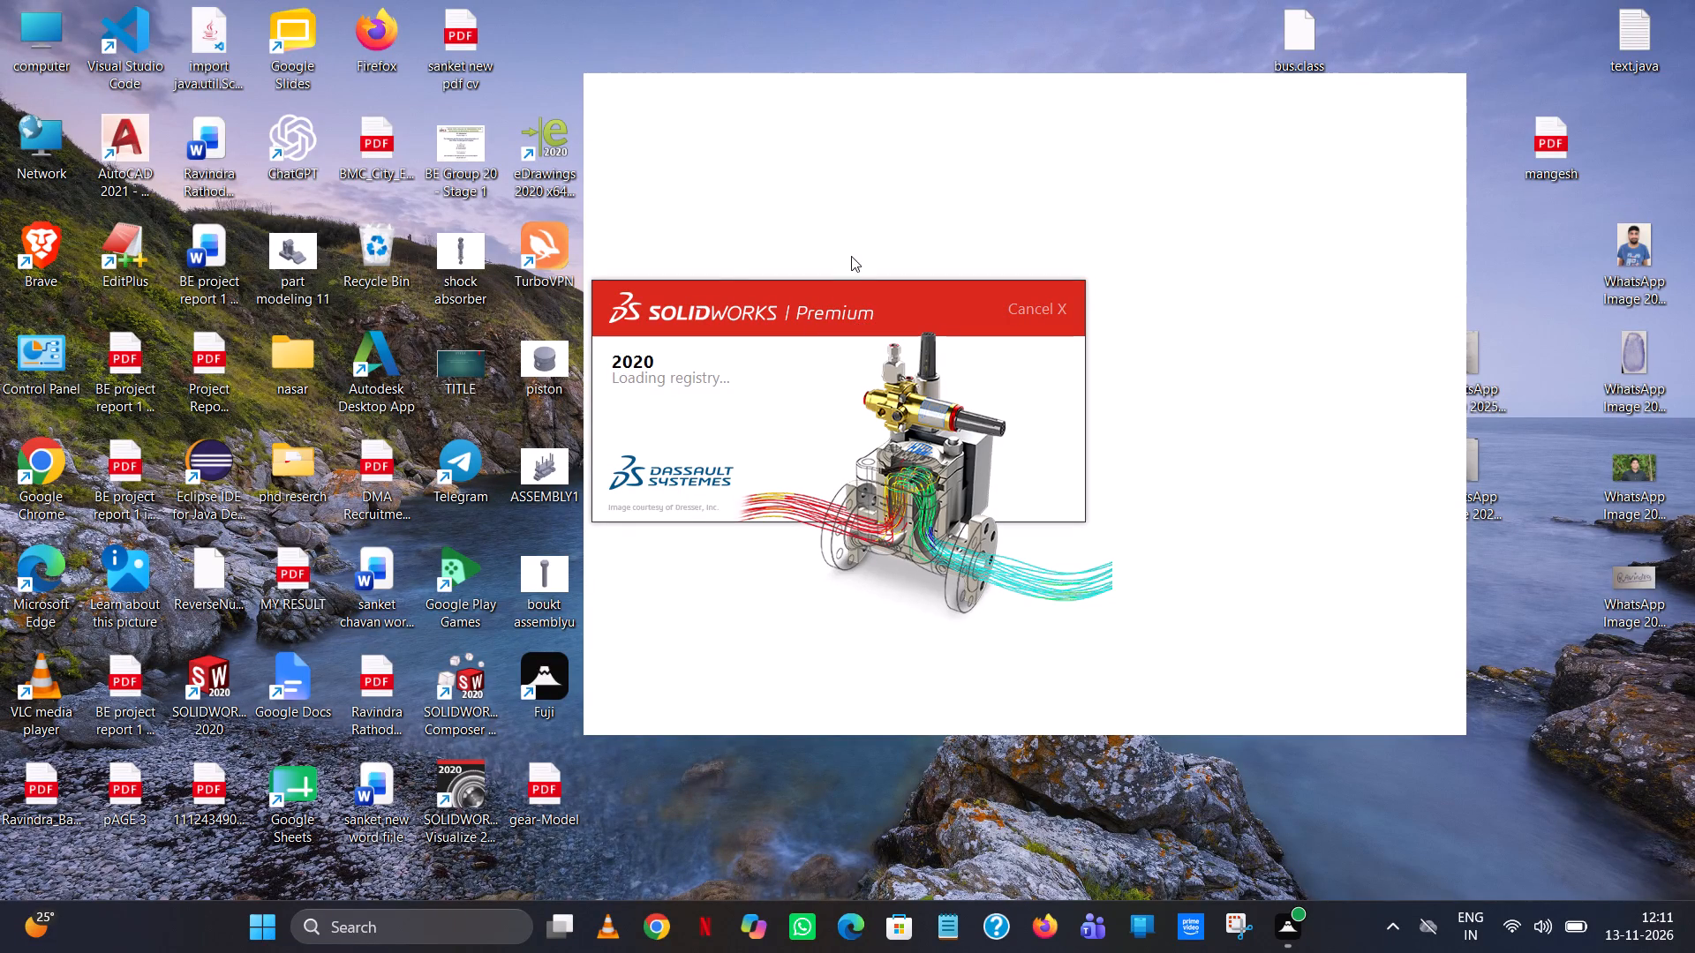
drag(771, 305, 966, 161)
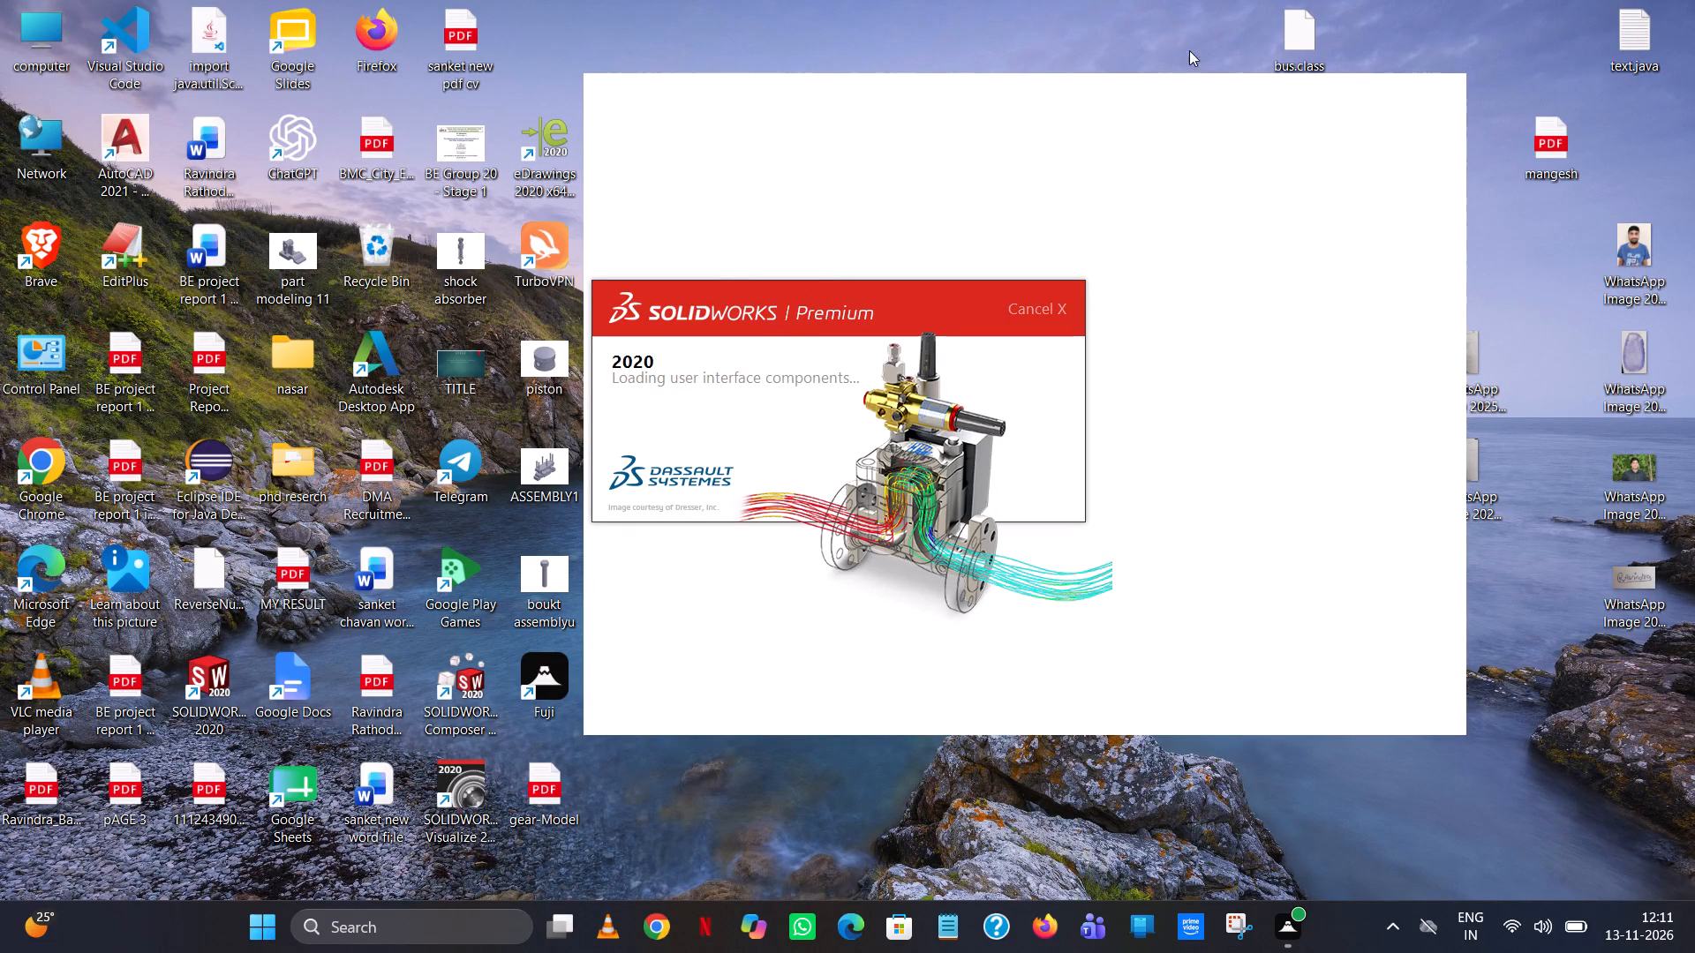
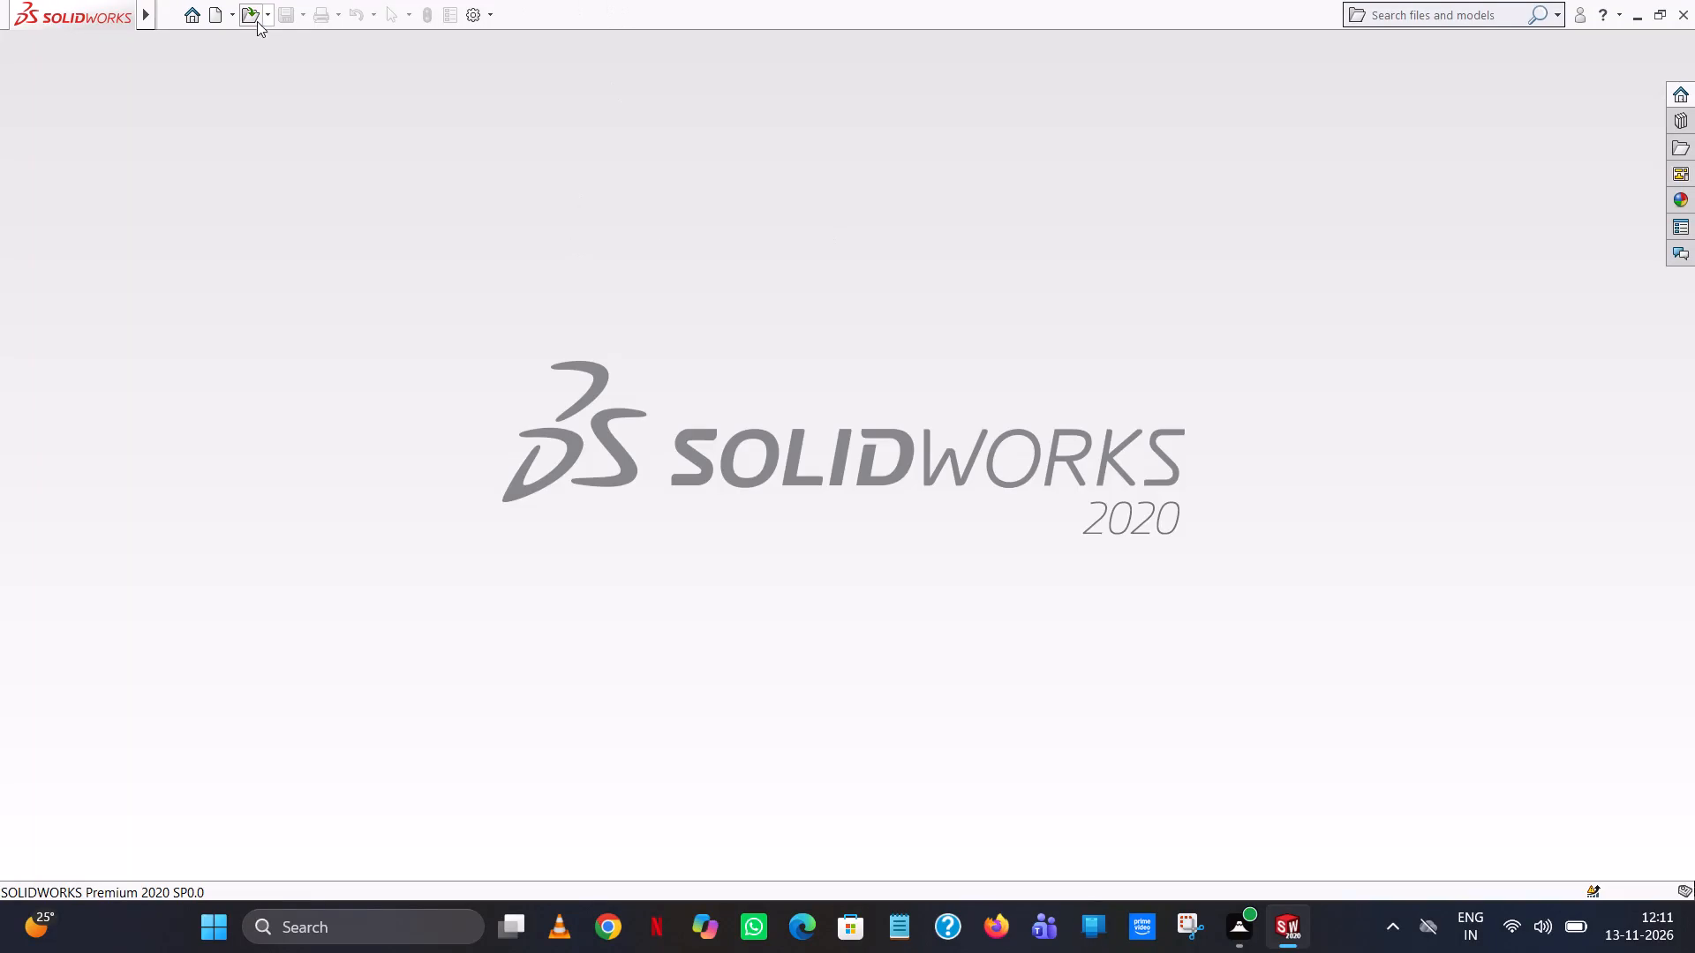
Create a new part document.
click(213, 11)
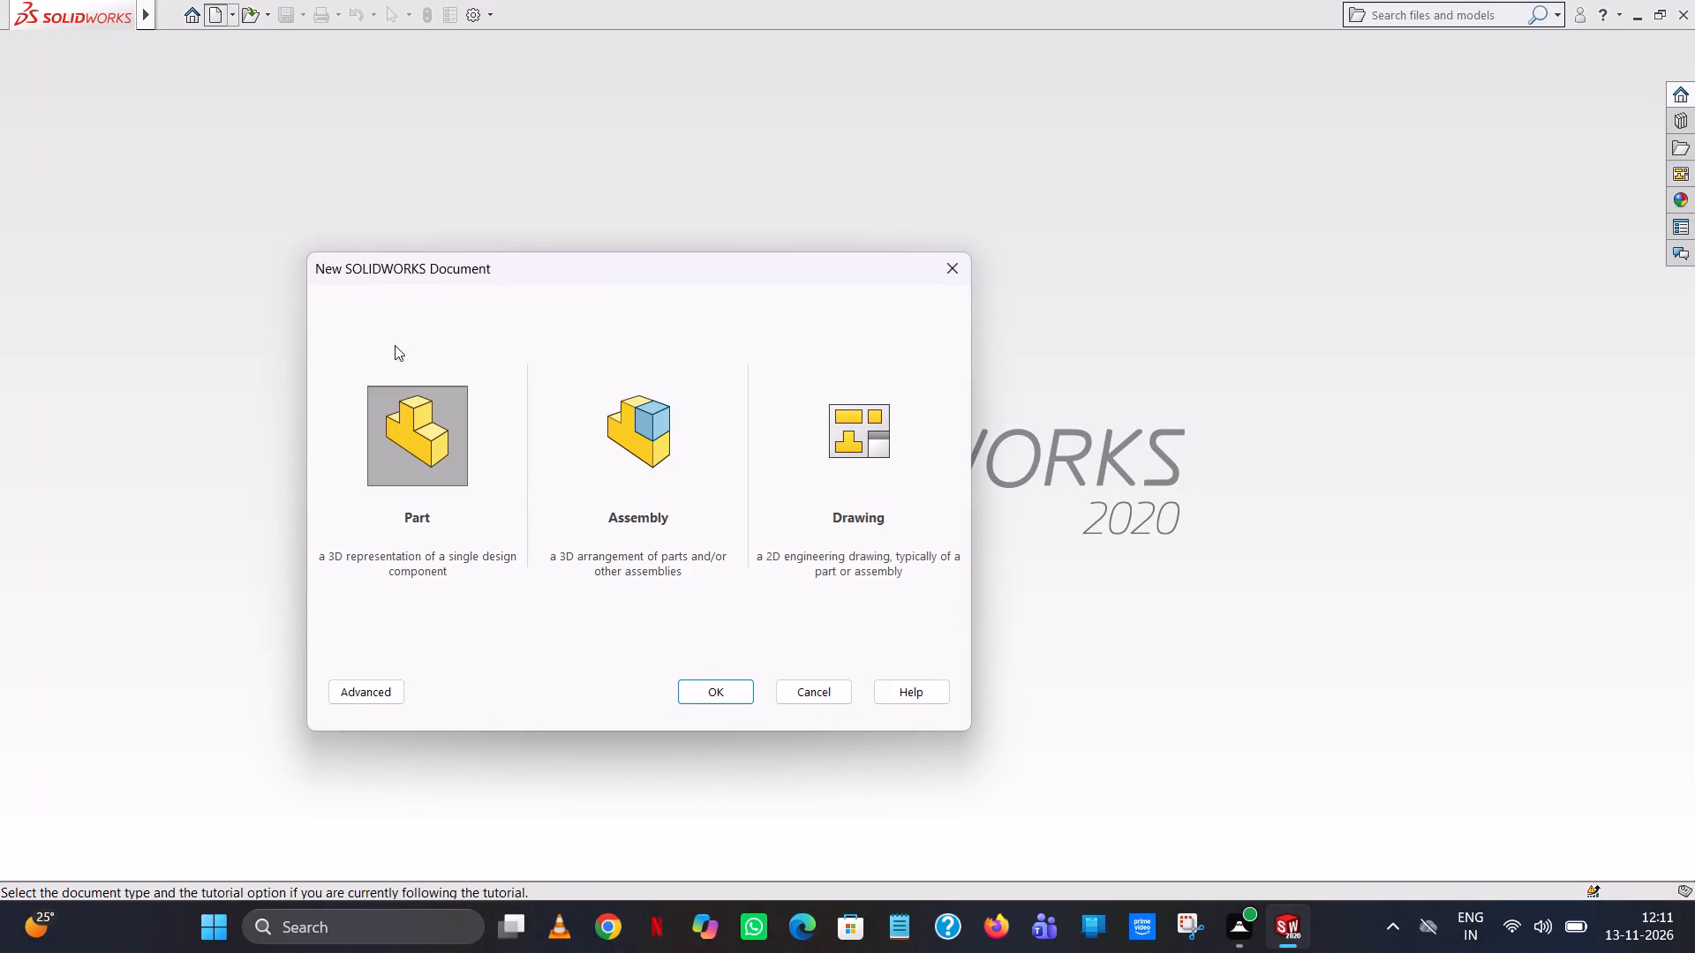
double_click(406, 387)
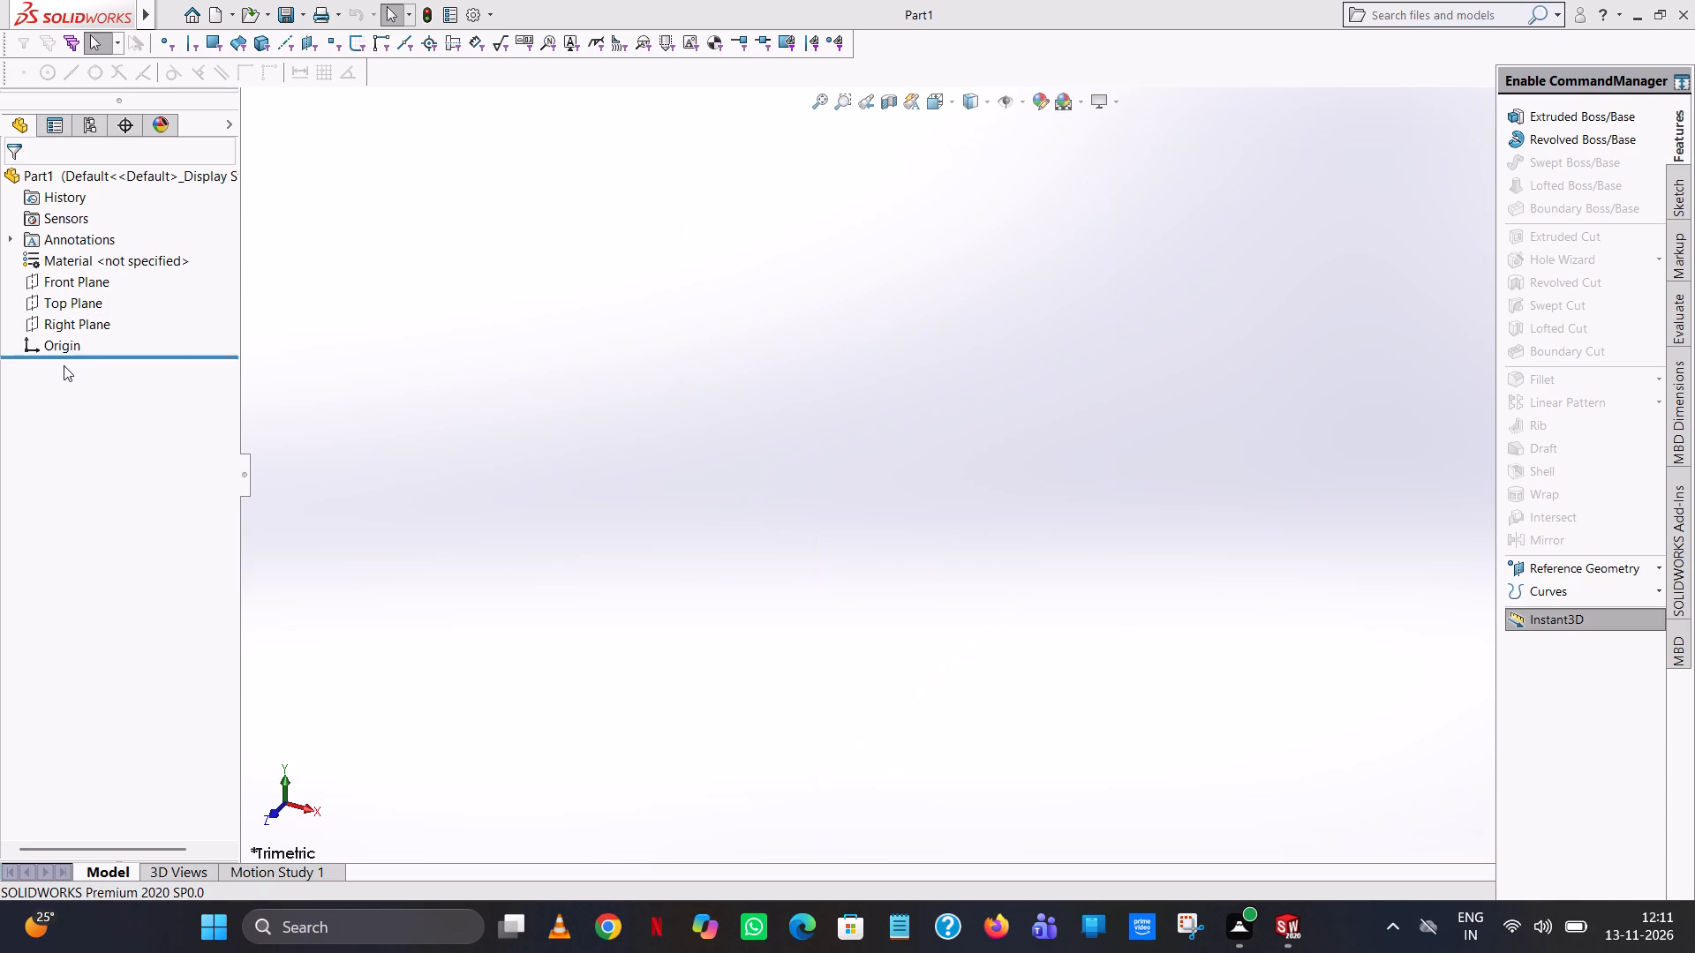
Sketch a circle of radius 40 mm centred on the origin on the Top Plane.
click(72, 305)
click(91, 281)
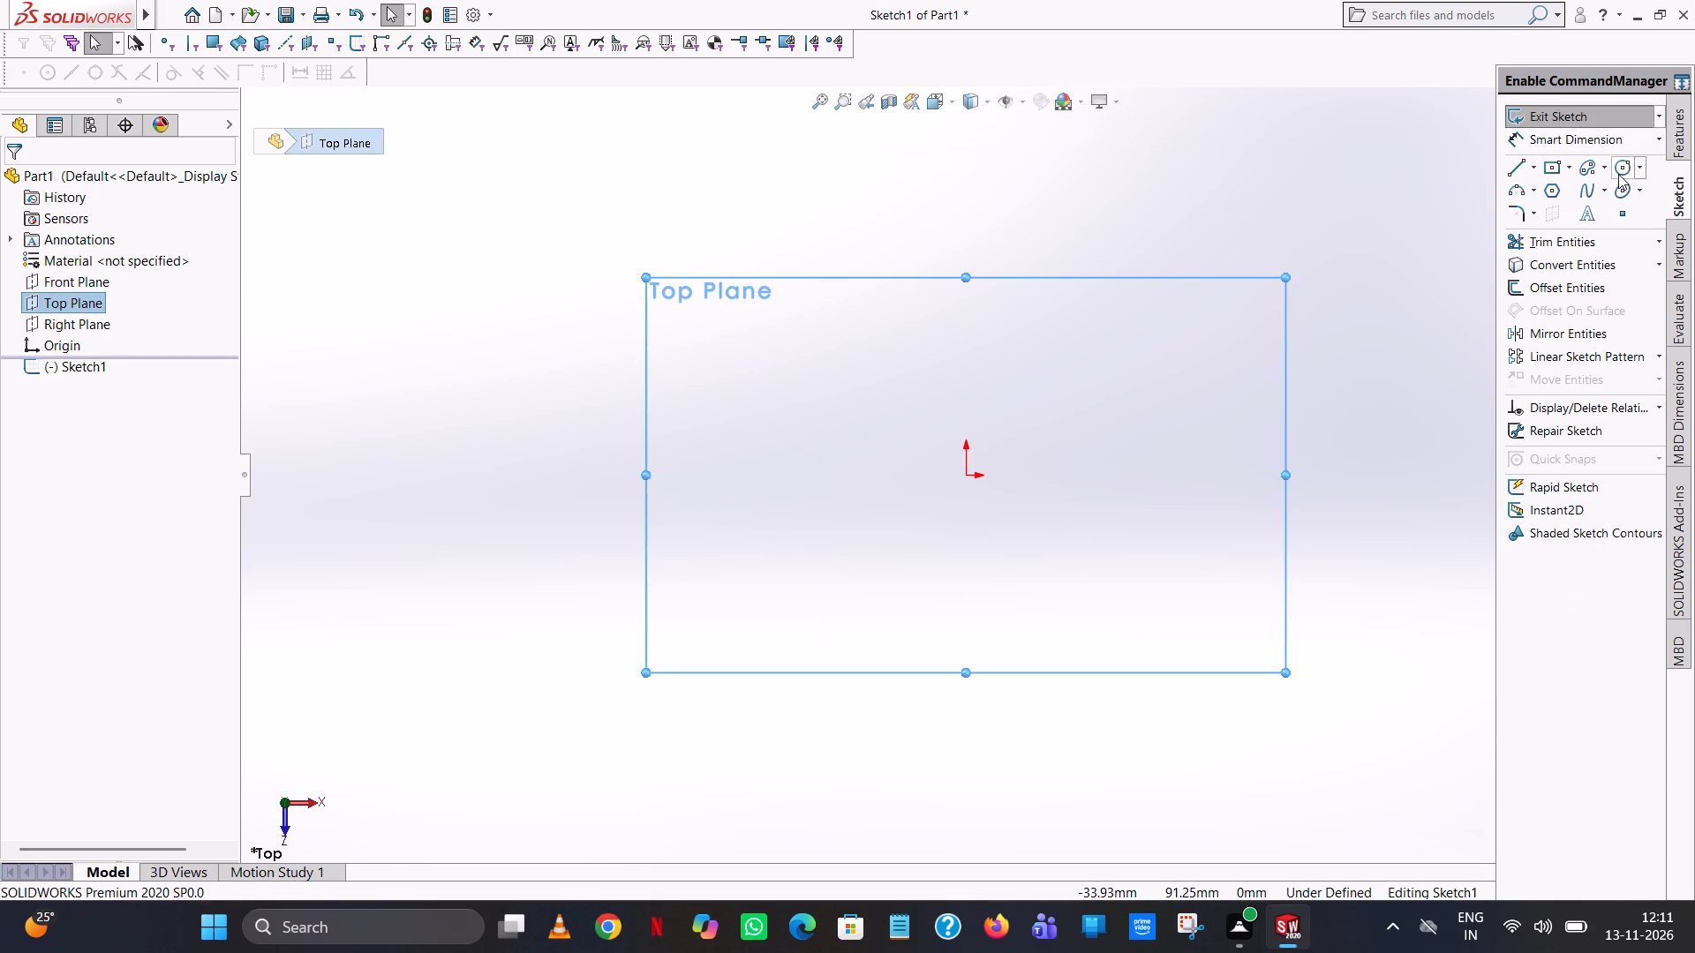
click(1622, 167)
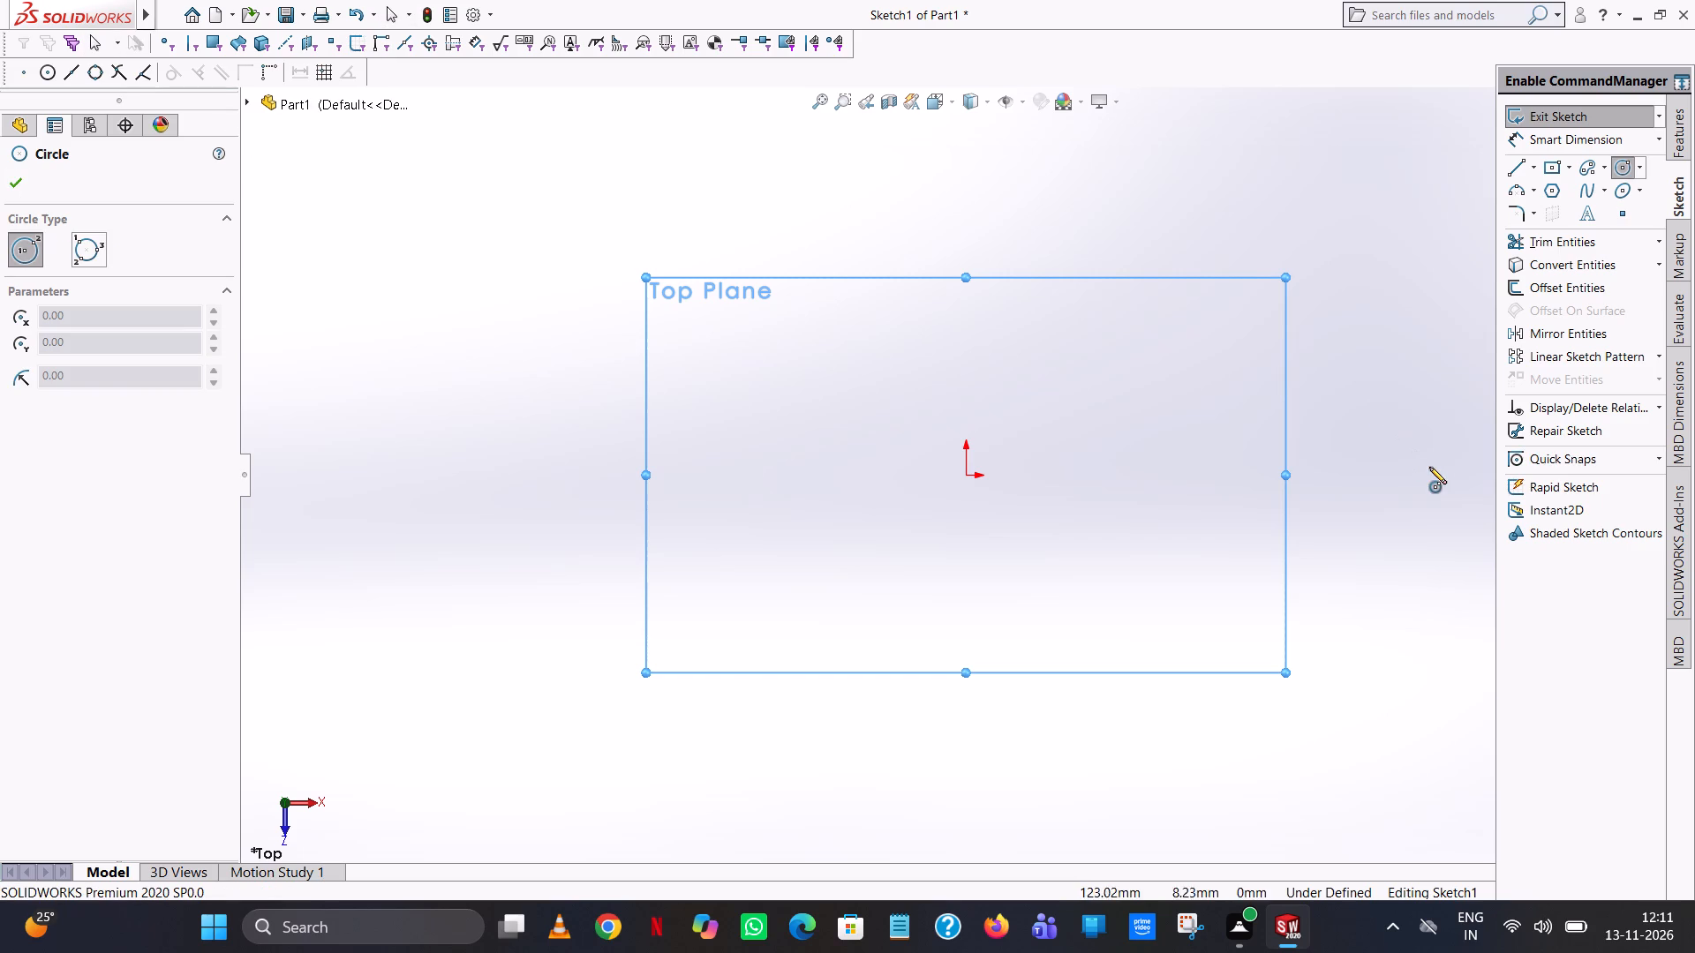
click(966, 475)
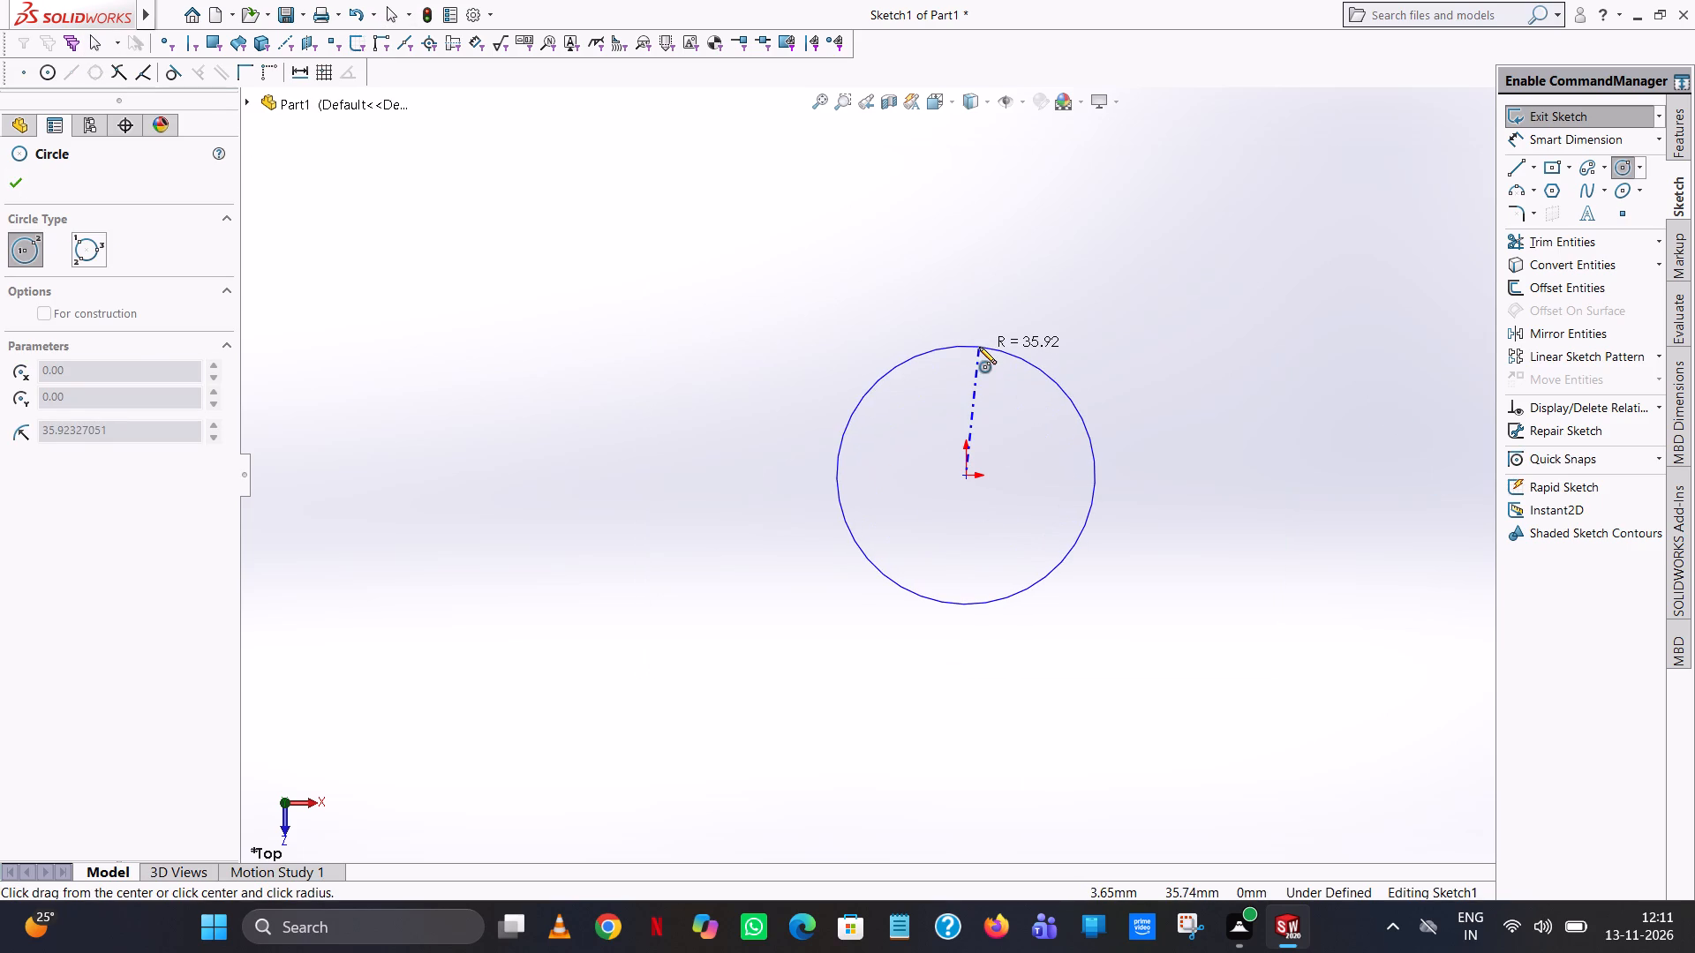
click(979, 347)
text(40)
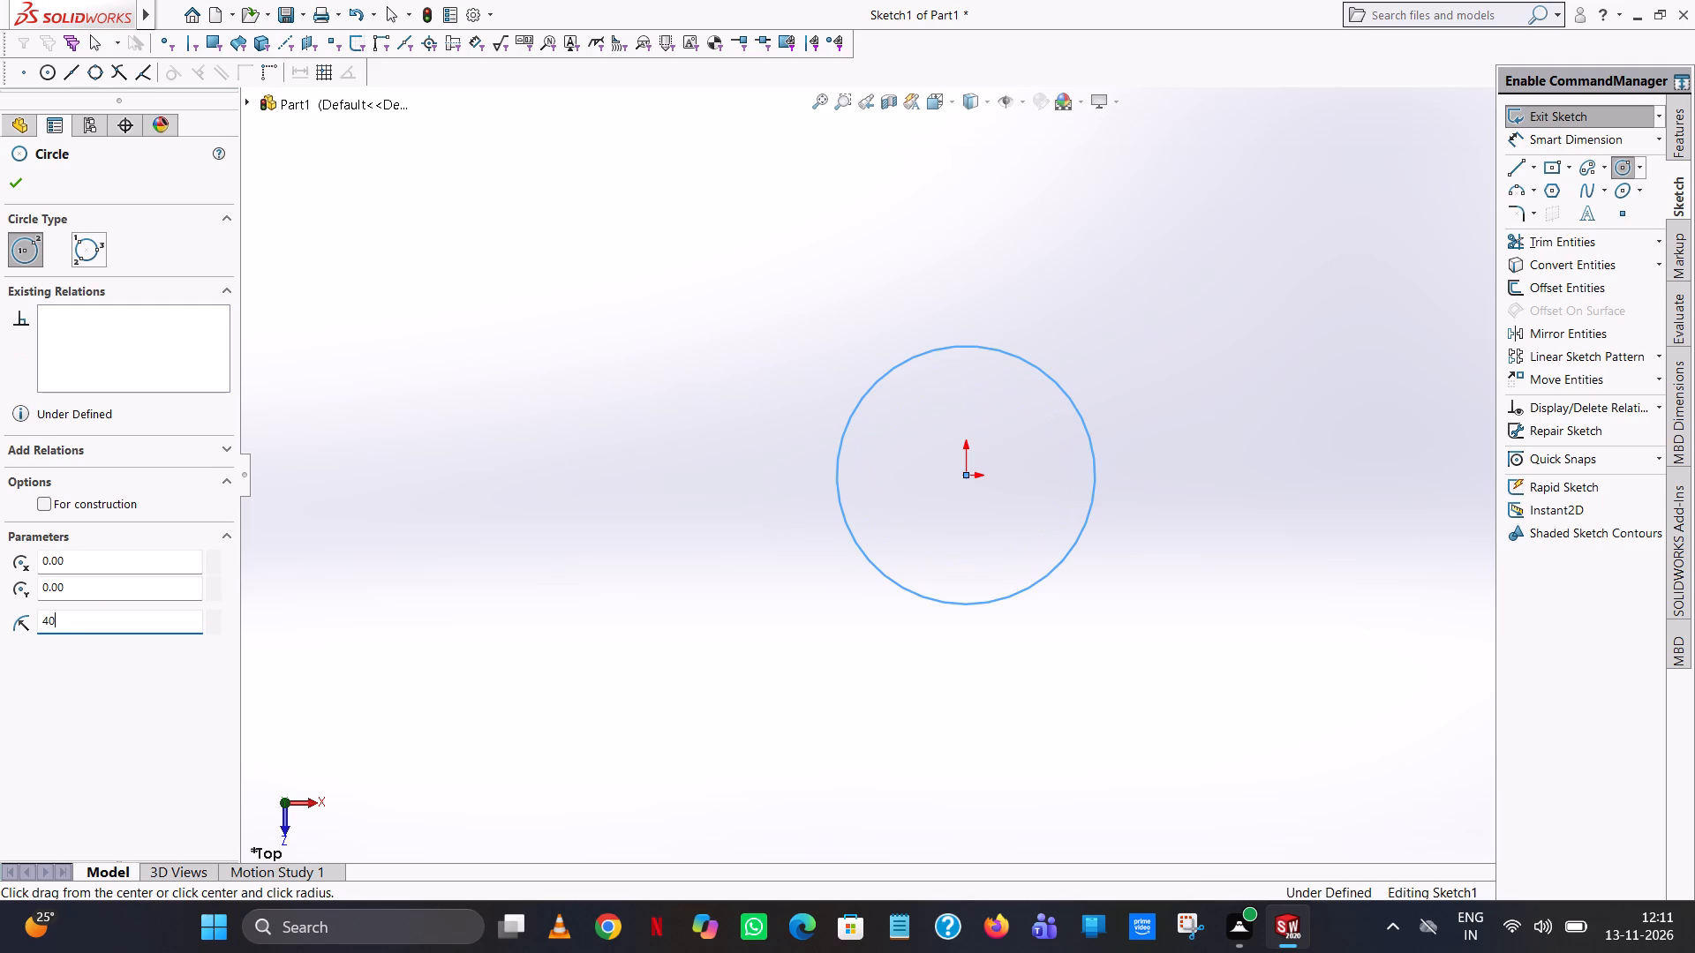
key(Return)
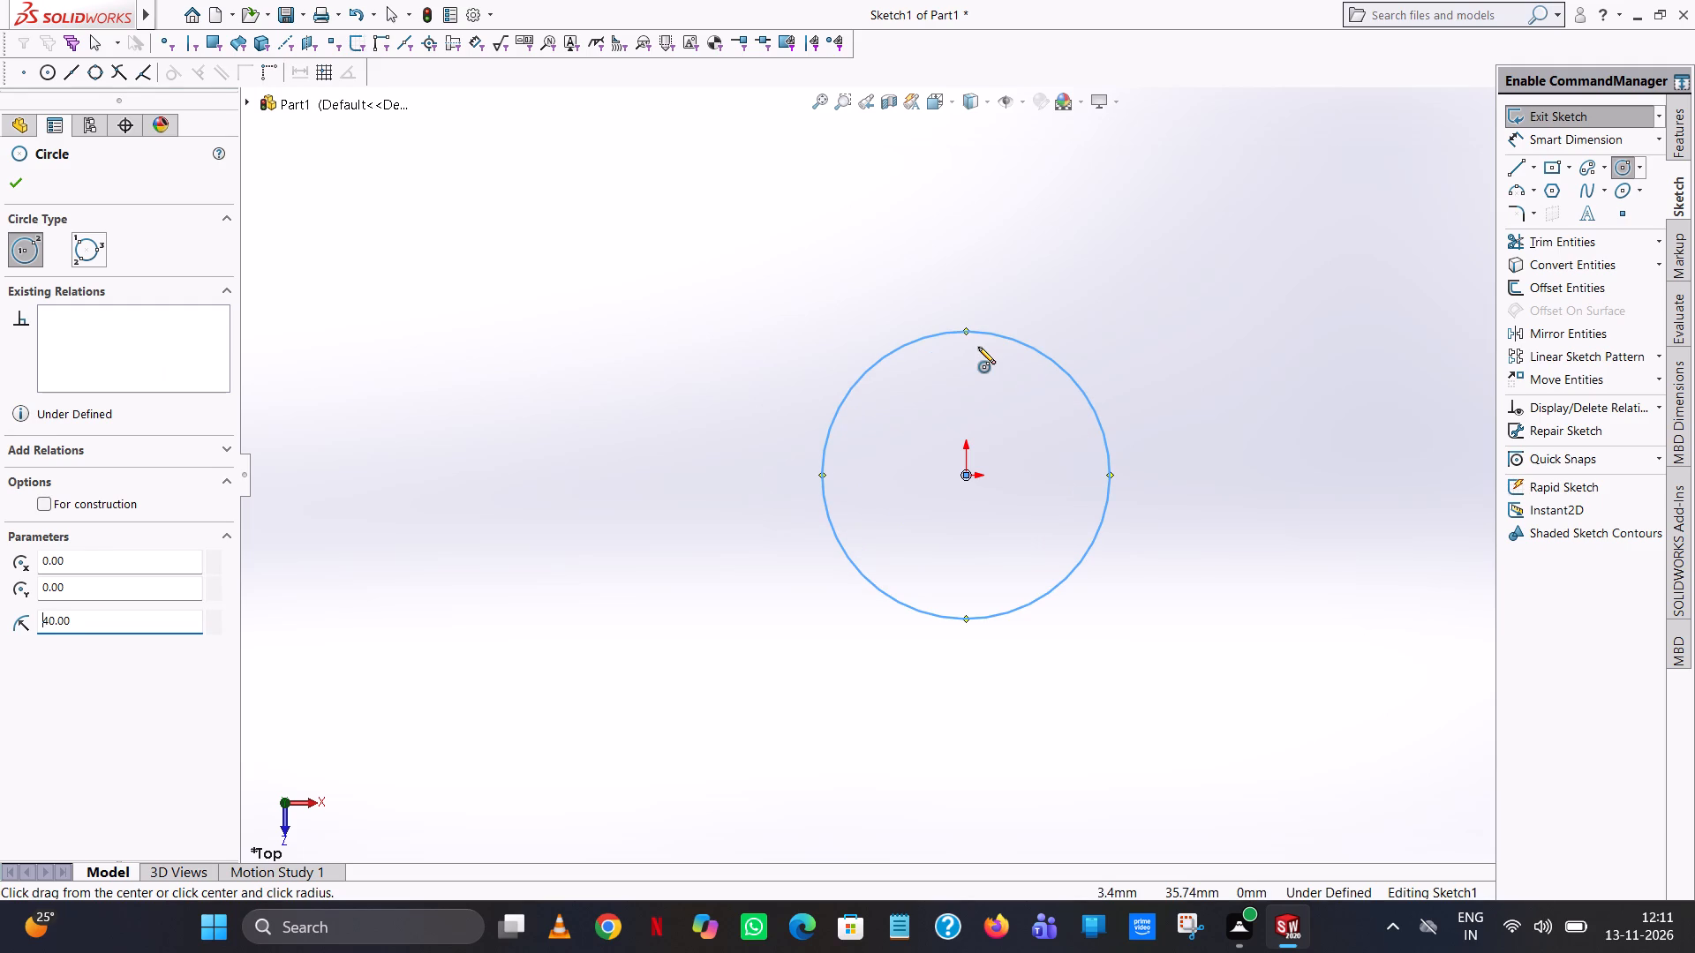
right_click(978, 347)
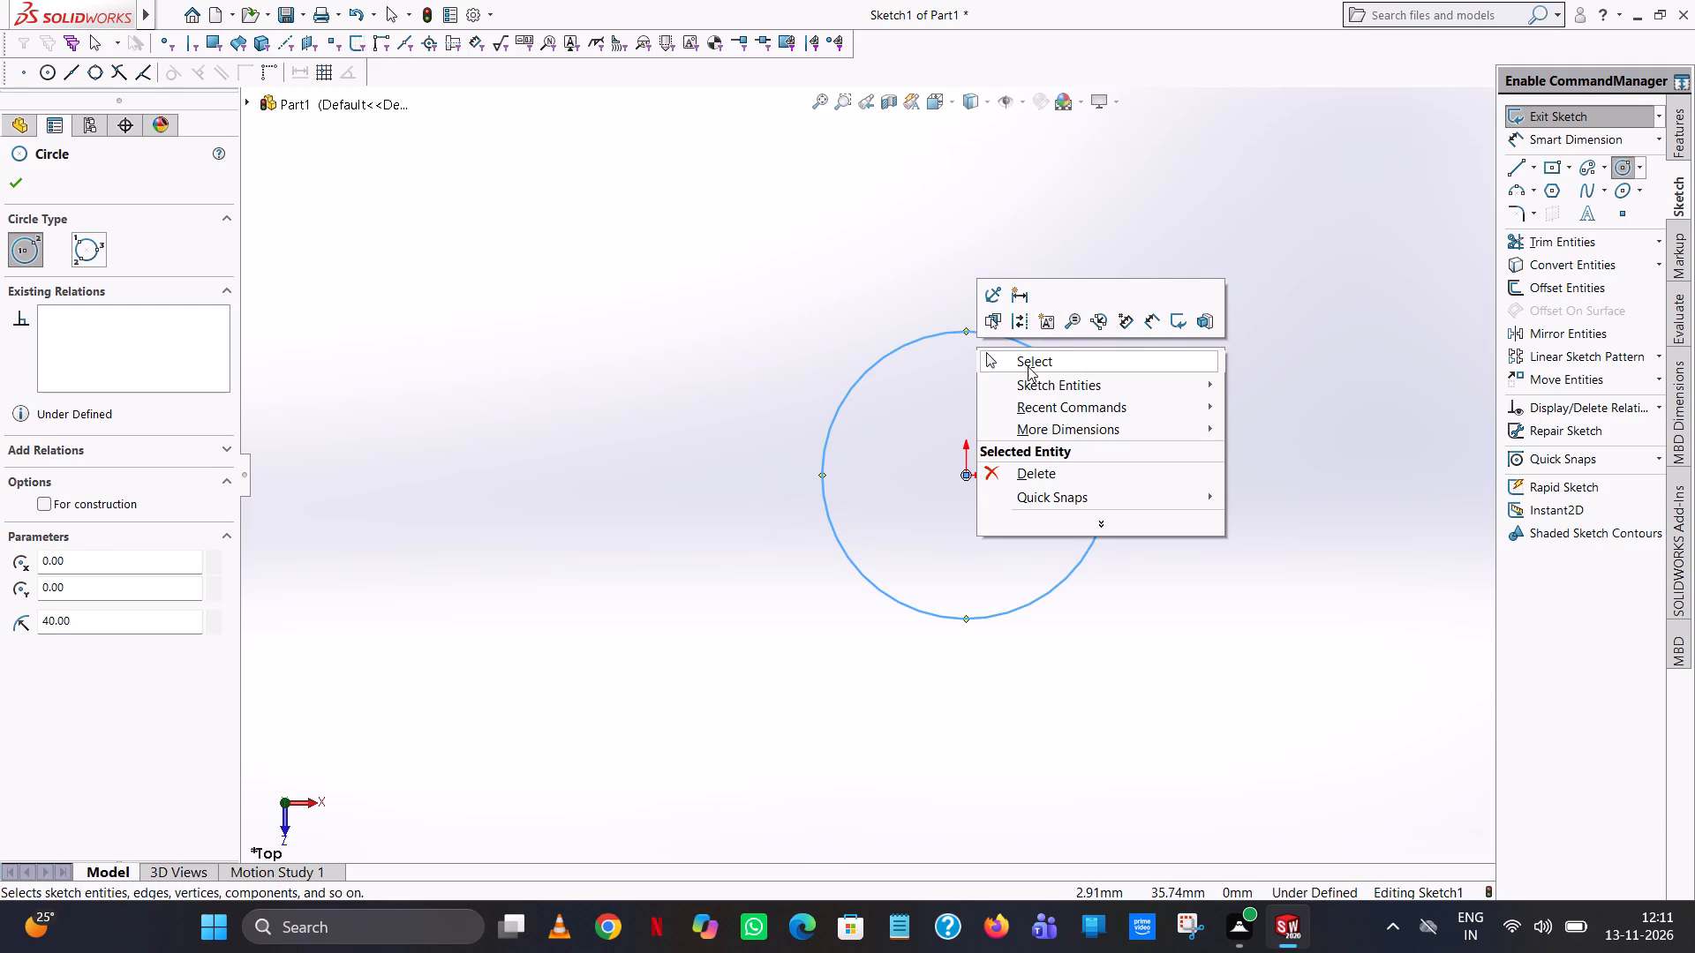
click(1028, 366)
Add an 80 mm diameter dimension to the circle.
click(1617, 133)
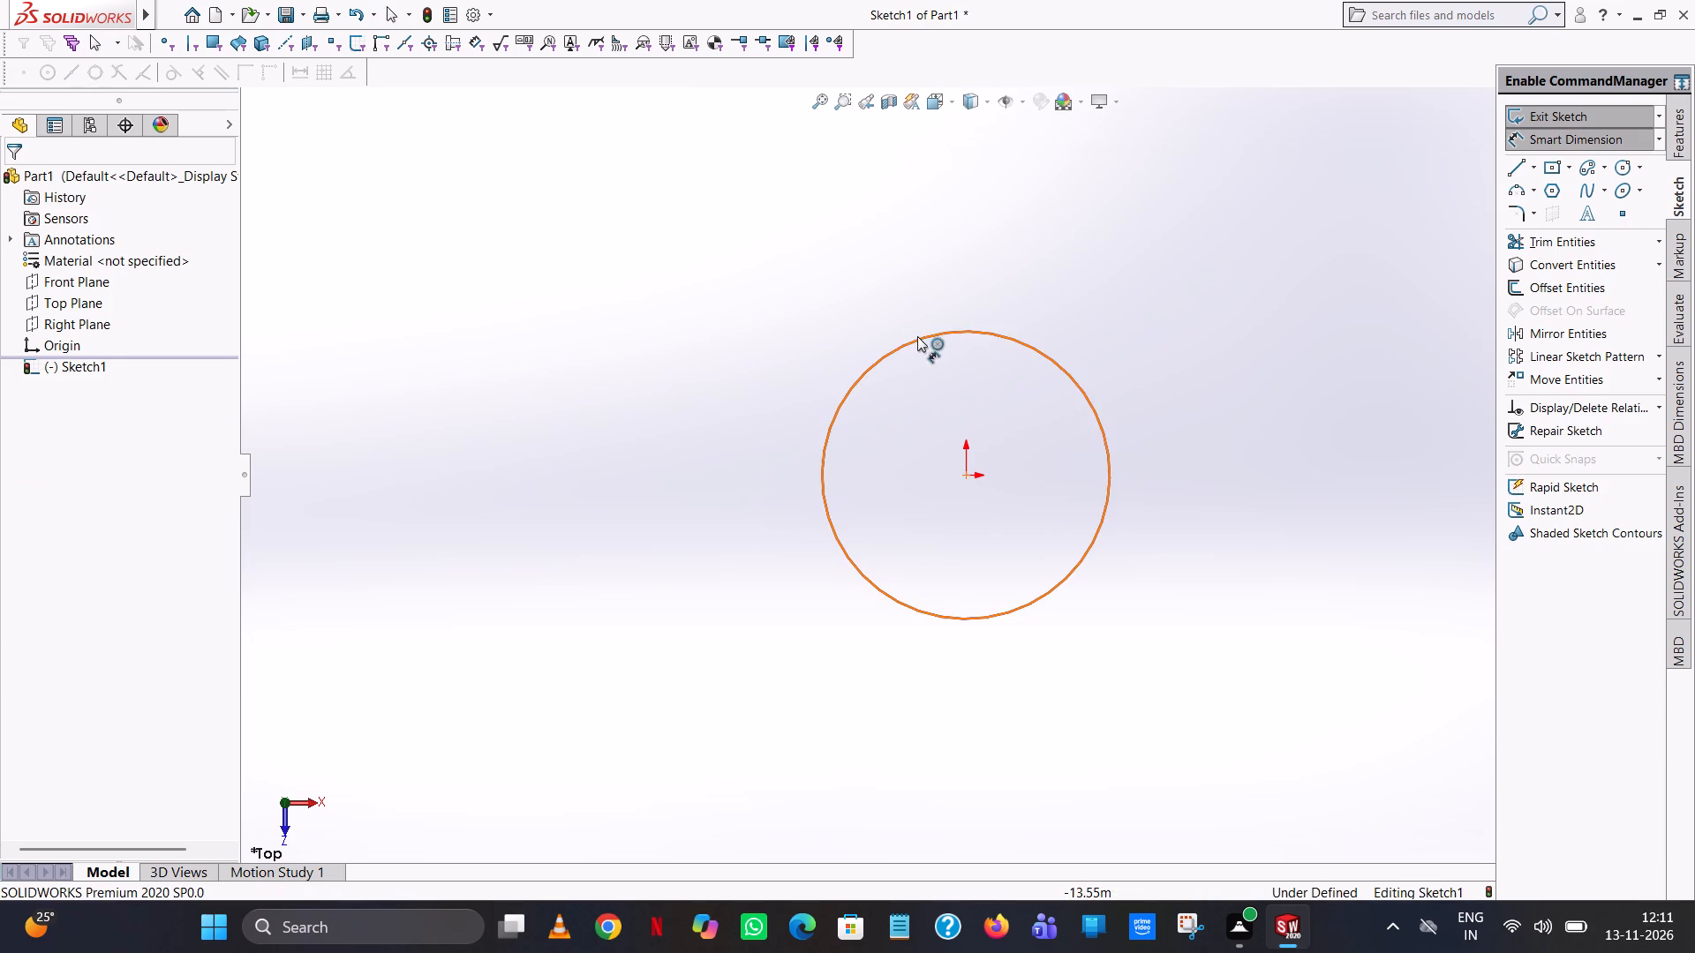
click(918, 336)
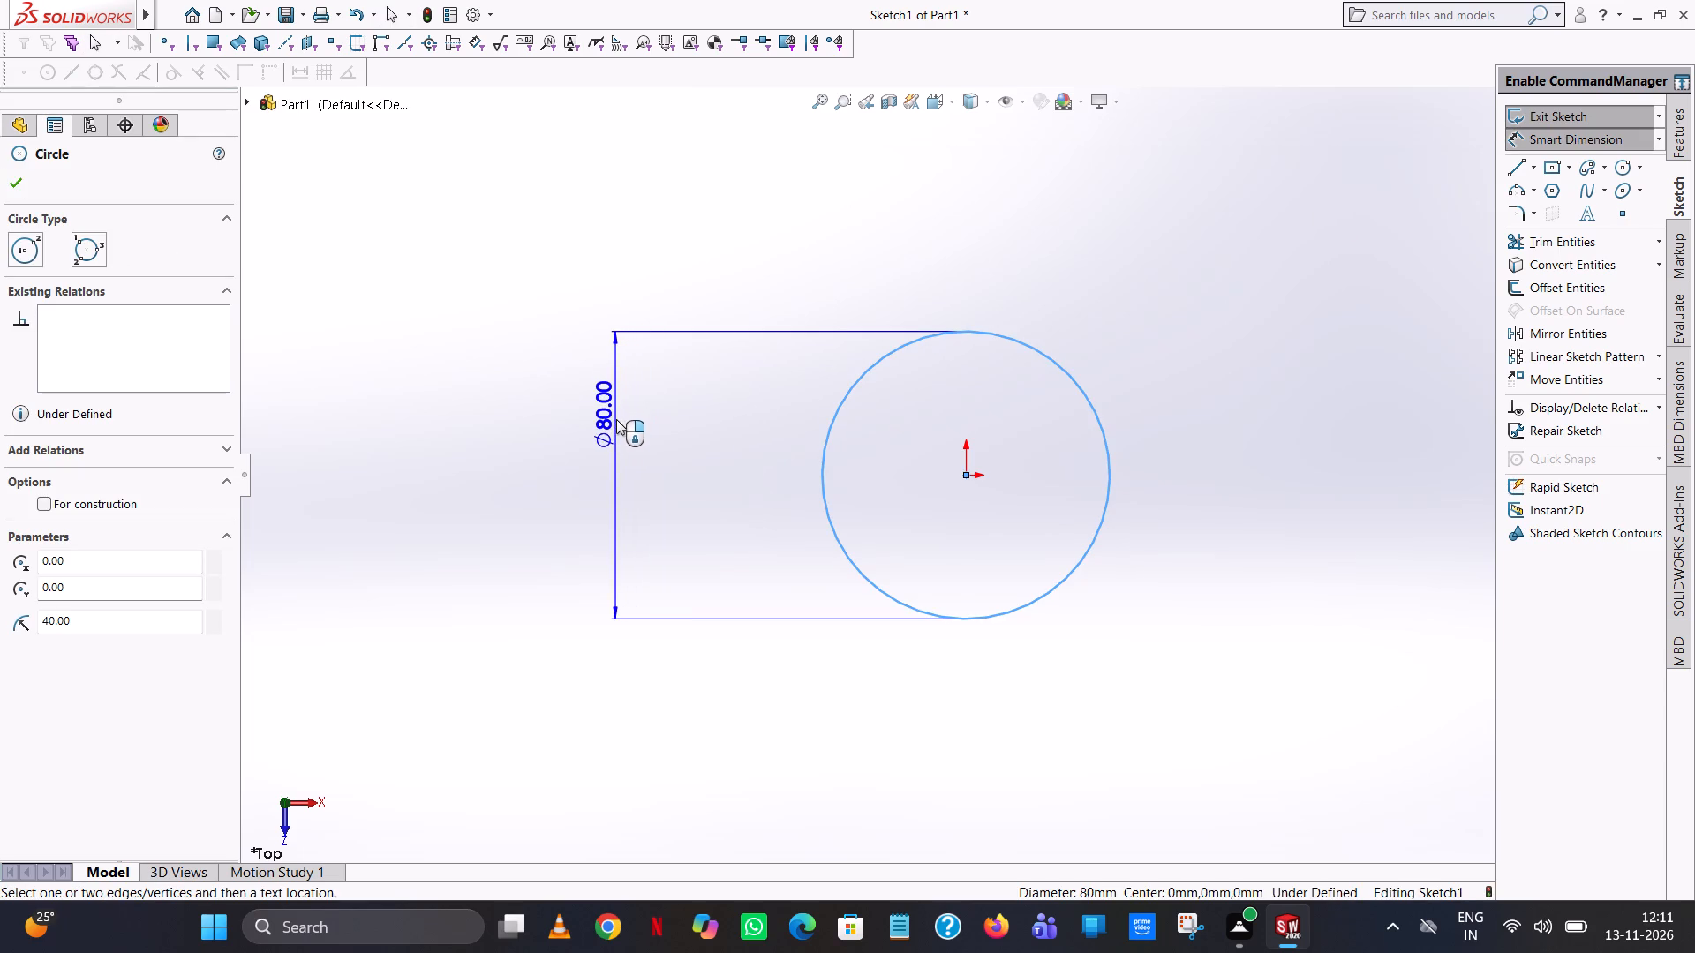
click(619, 411)
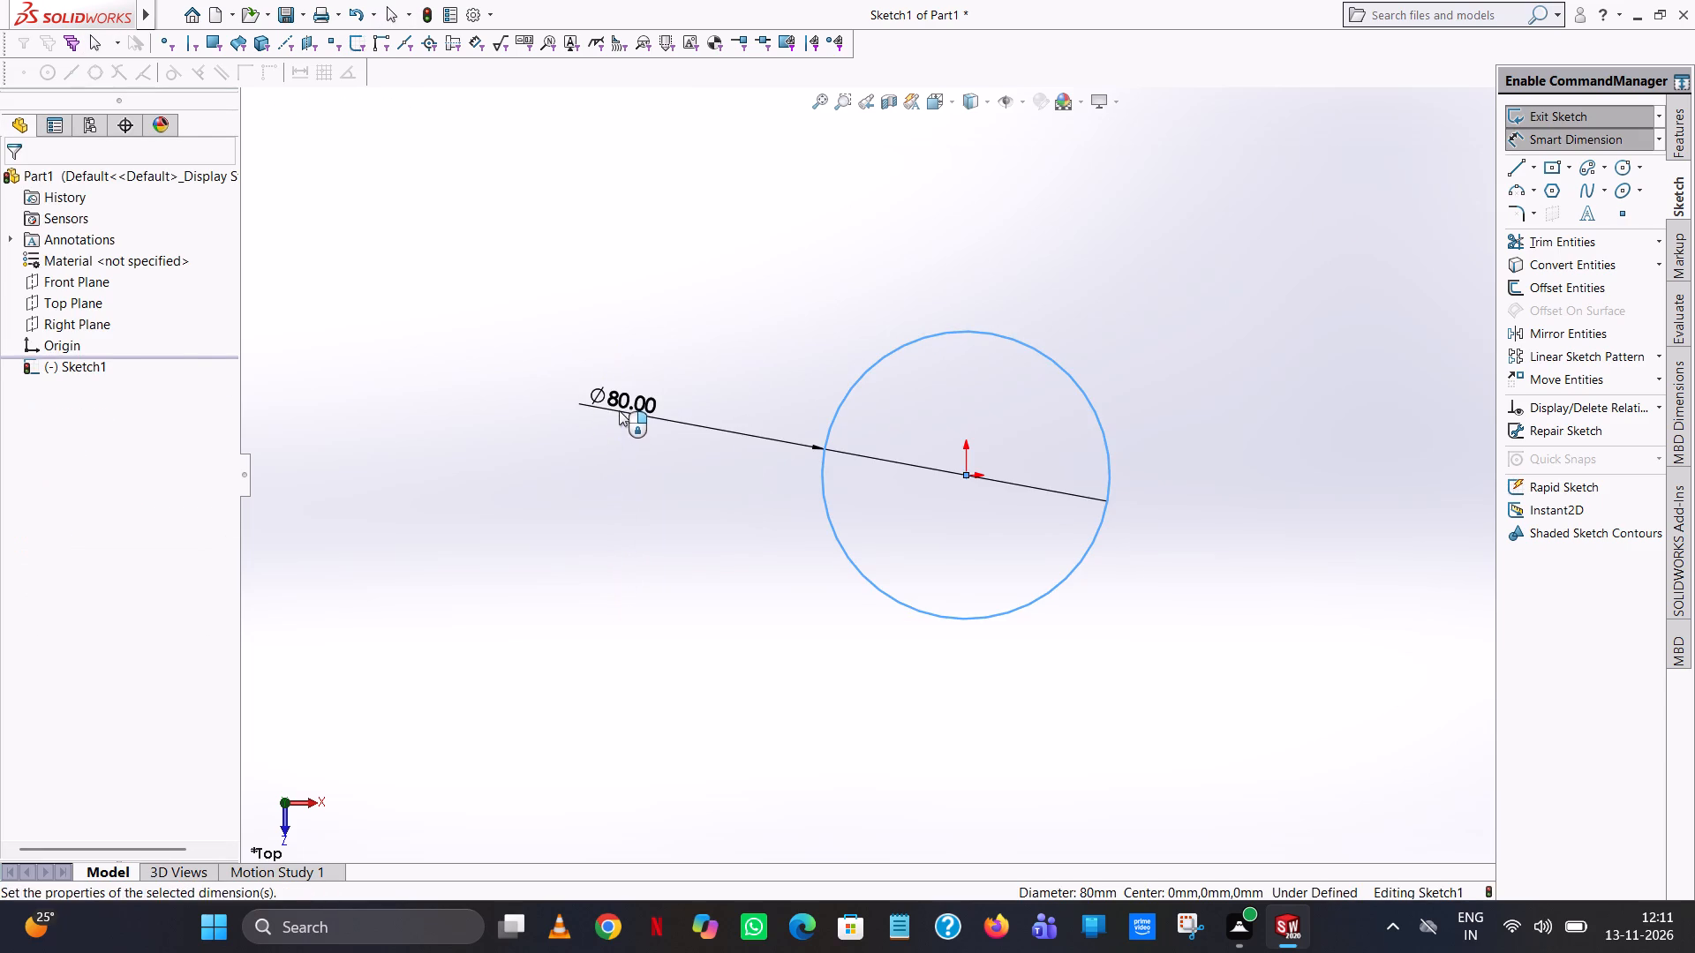
click(543, 389)
click(852, 225)
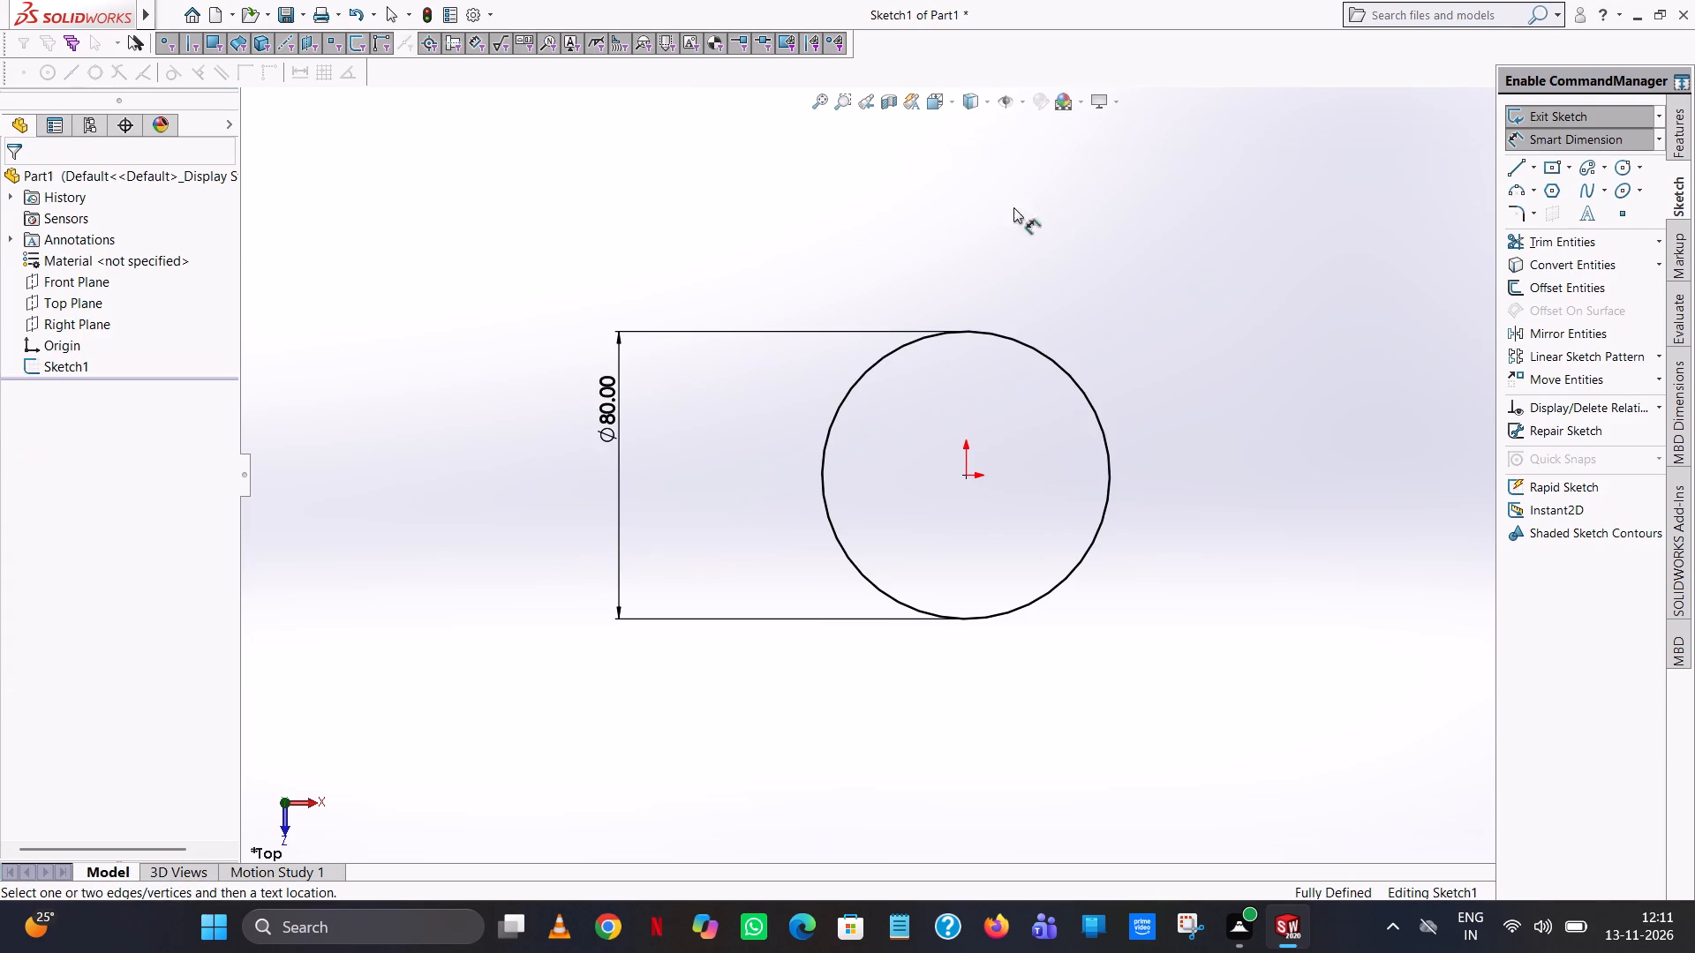
Extrude the circle as a blind boss 8 mm deep to form the round flange.
click(1685, 140)
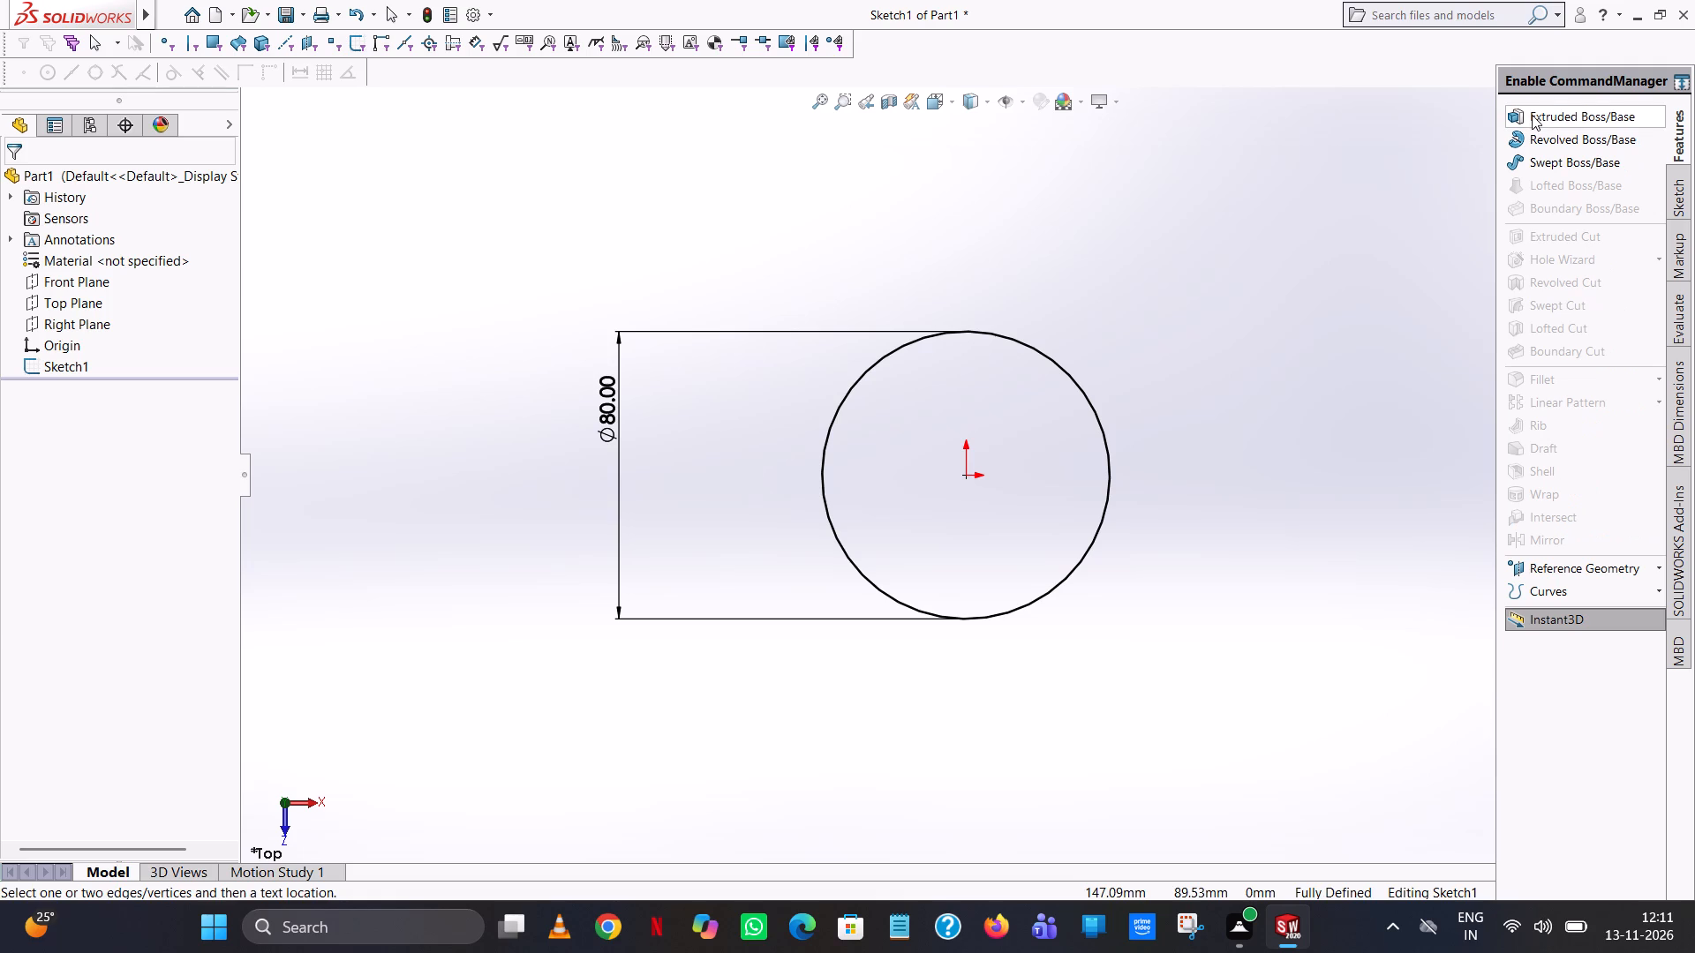
click(1532, 115)
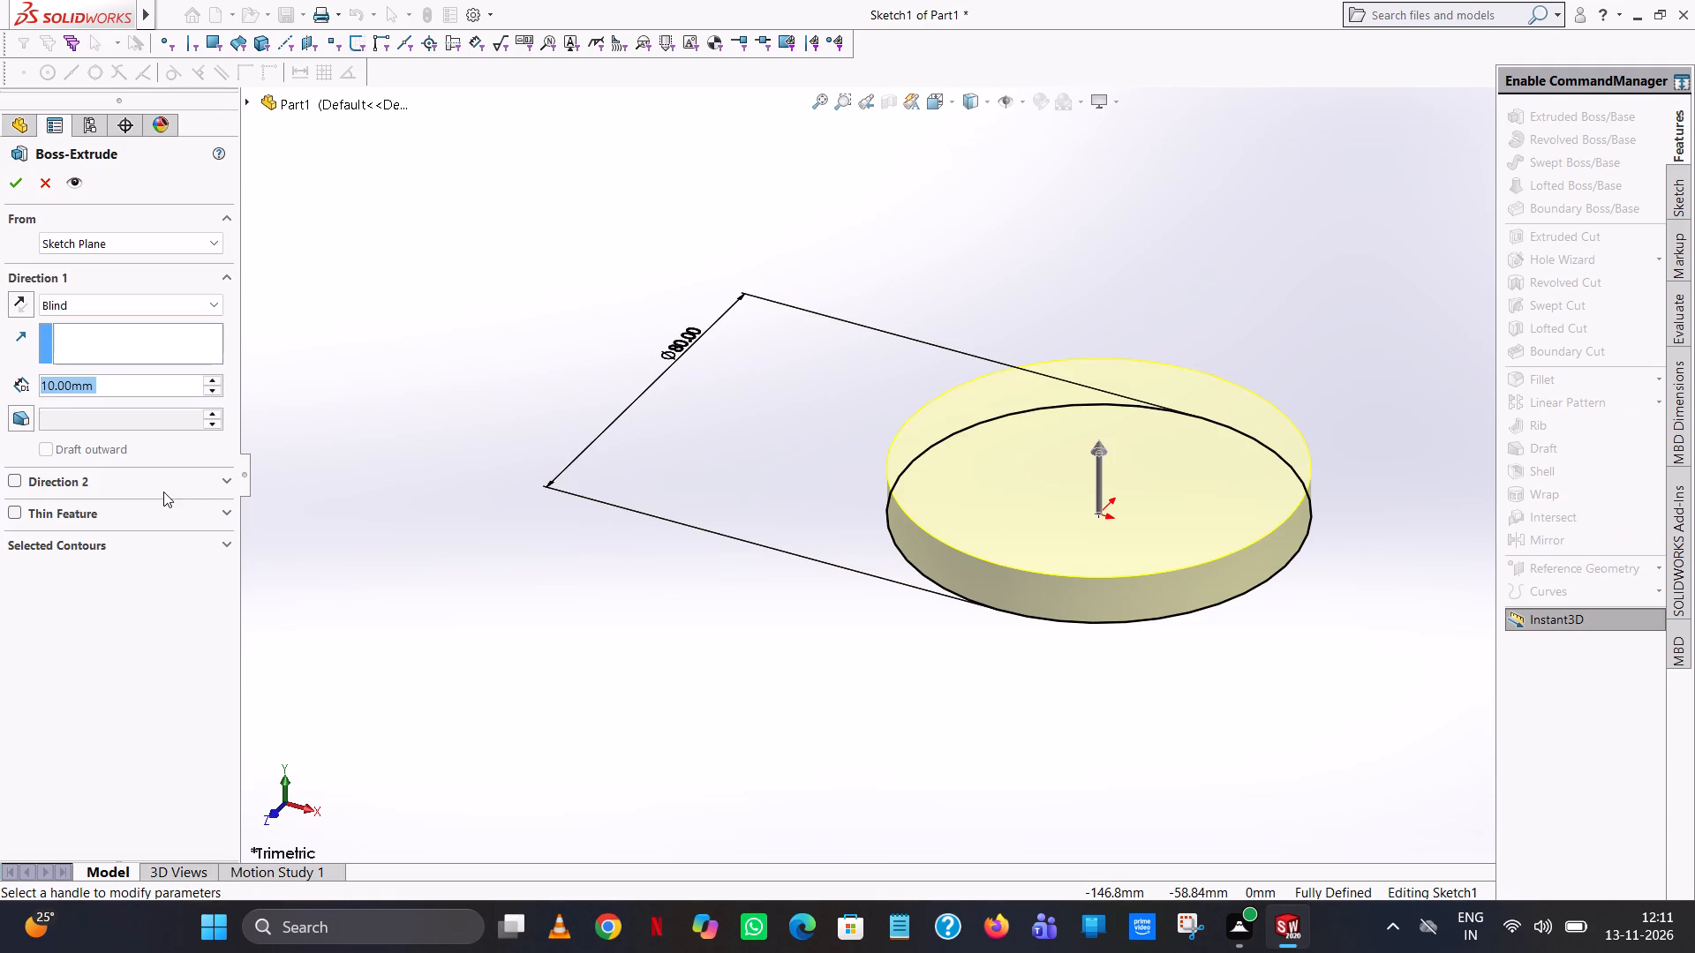
key(8)
key(Return)
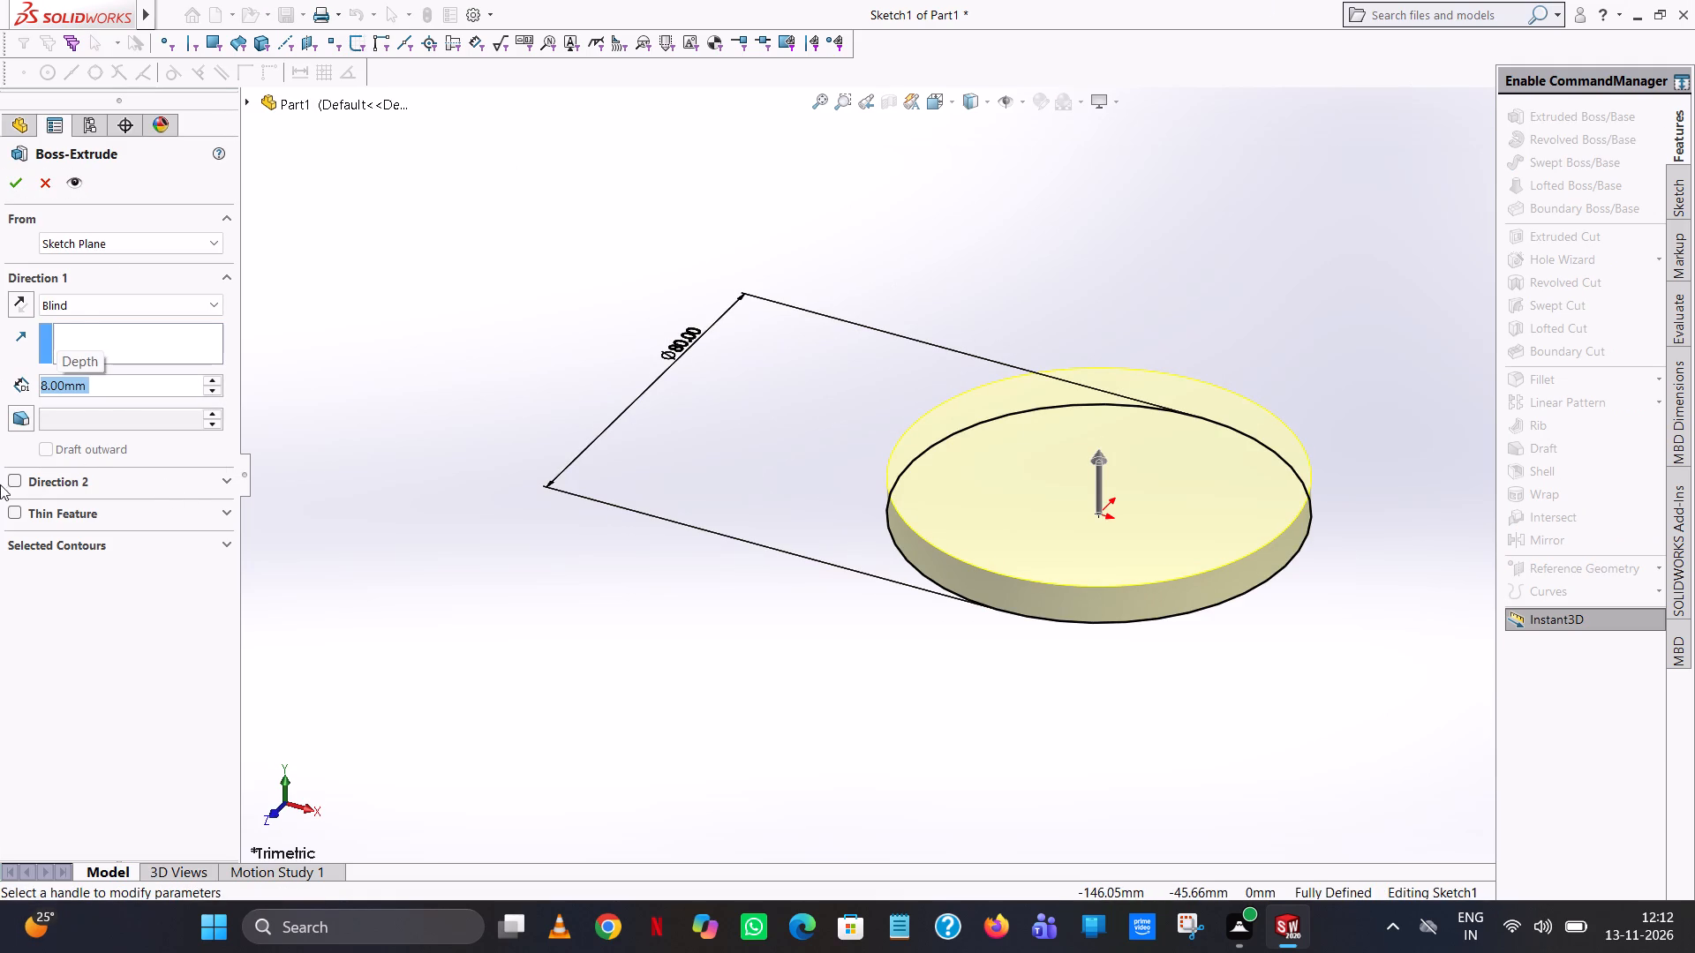
click(15, 190)
click(383, 289)
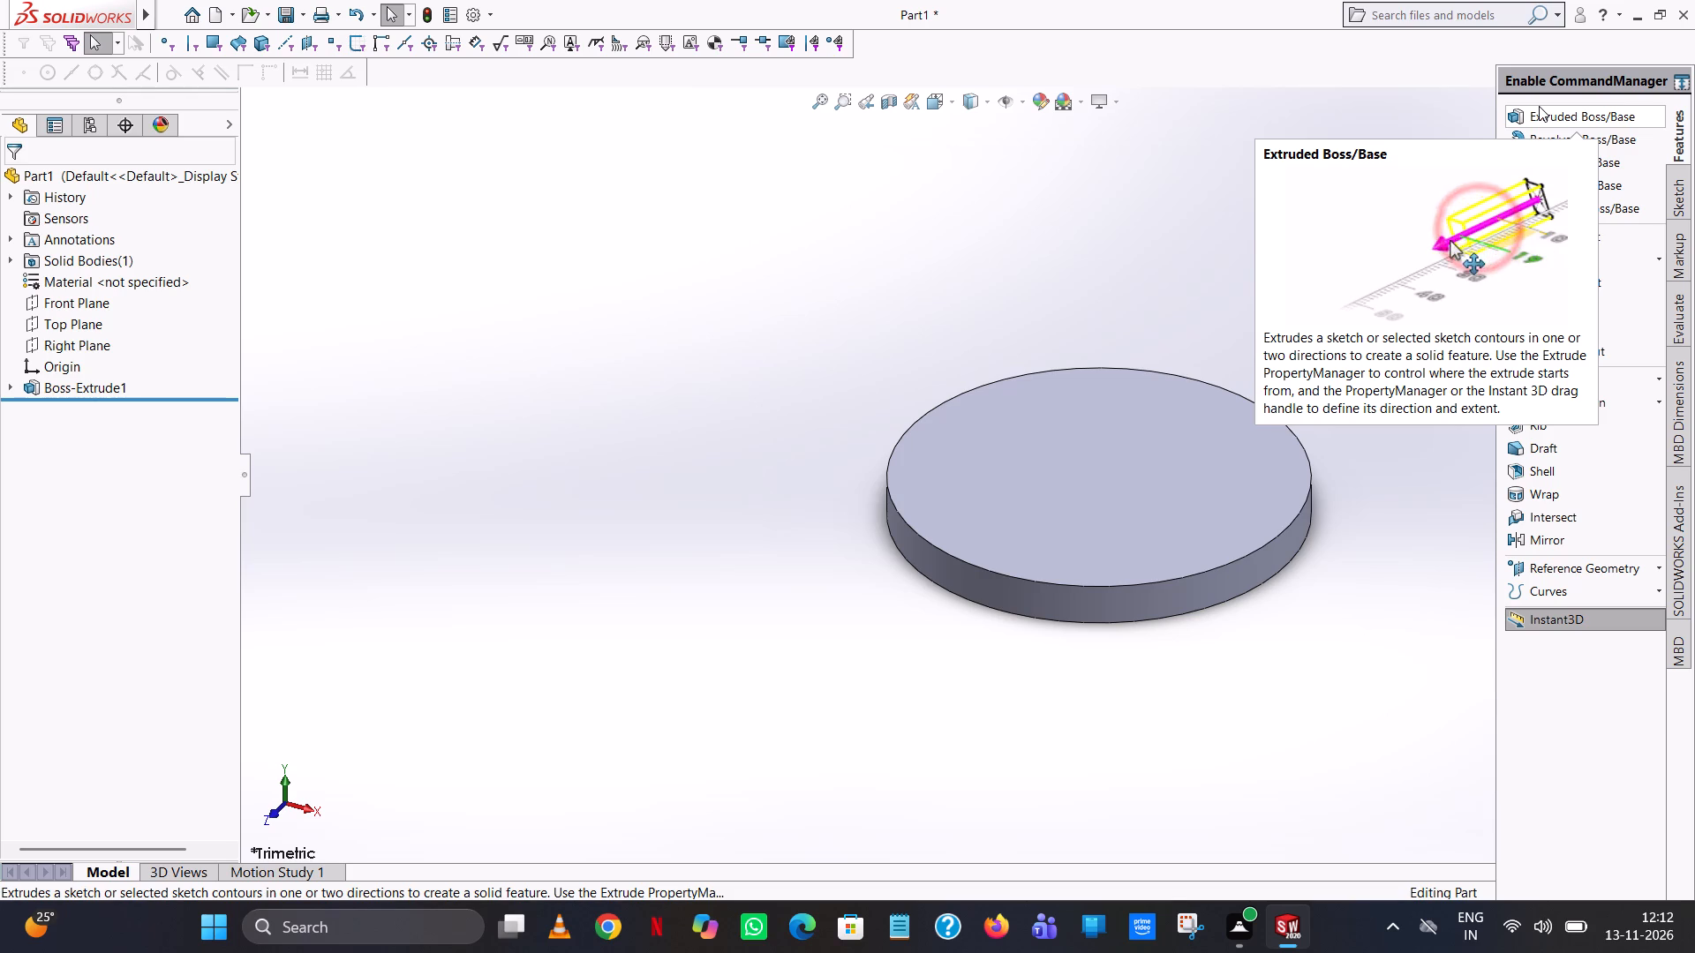
Start a boss sketch on the flange's top face and draw a horizontal line from the origin toward +X, 38/2 (19 mm) long.
click(1539, 106)
click(1042, 486)
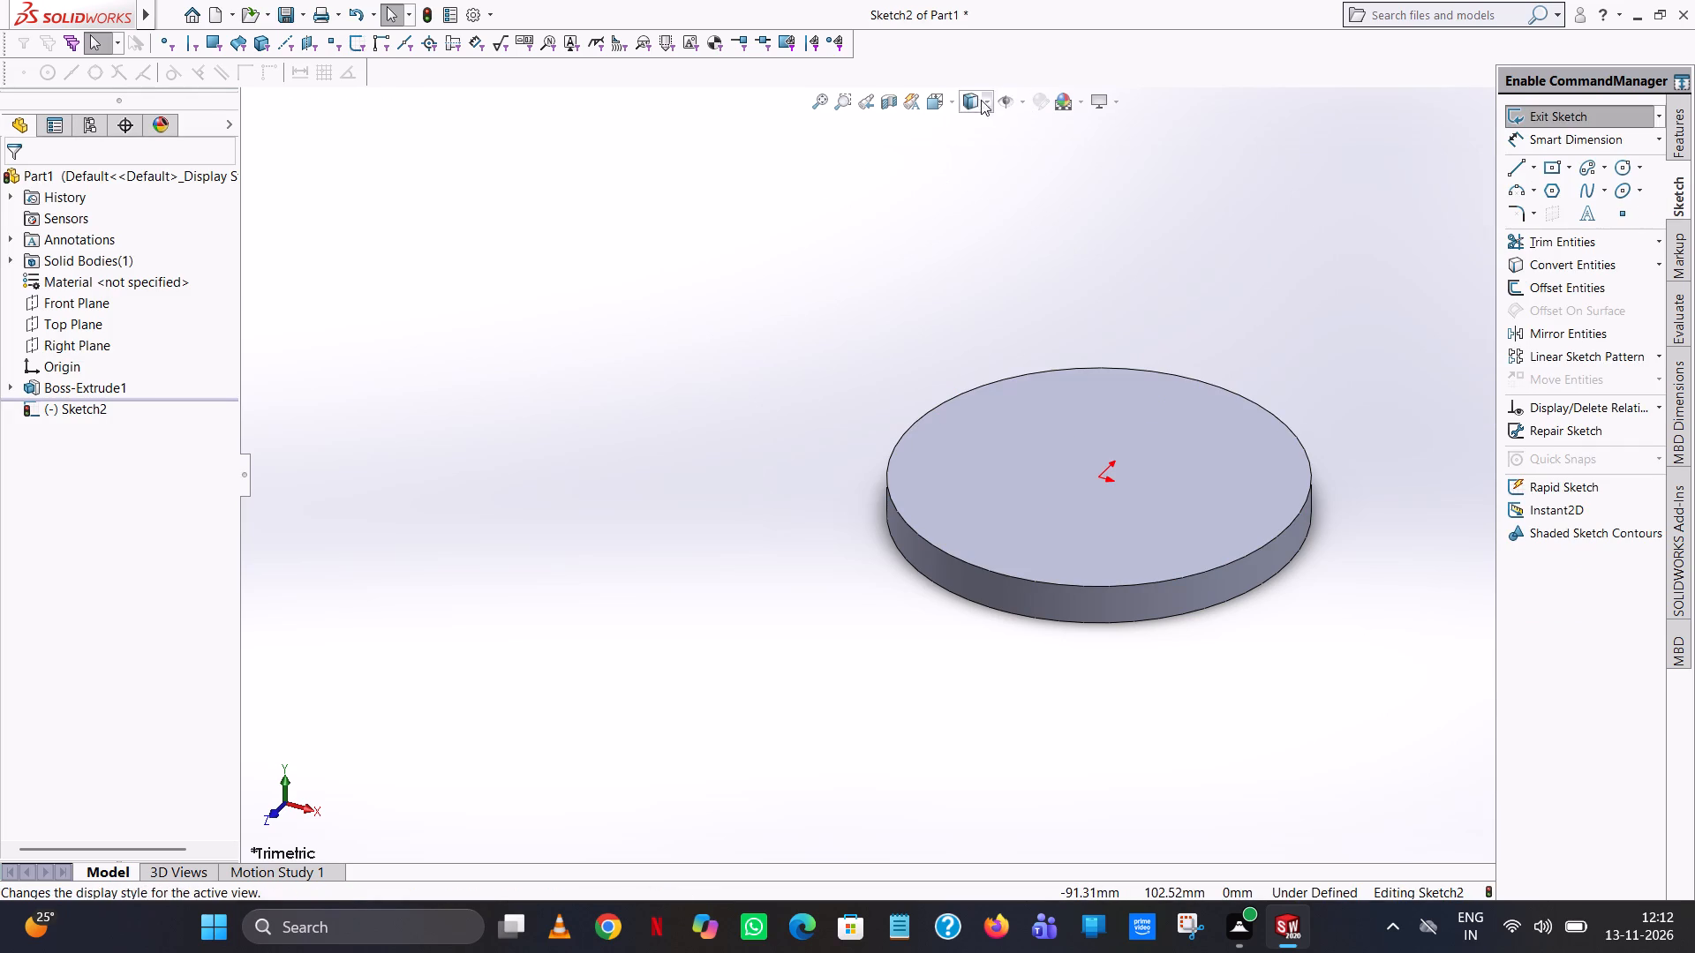
click(955, 104)
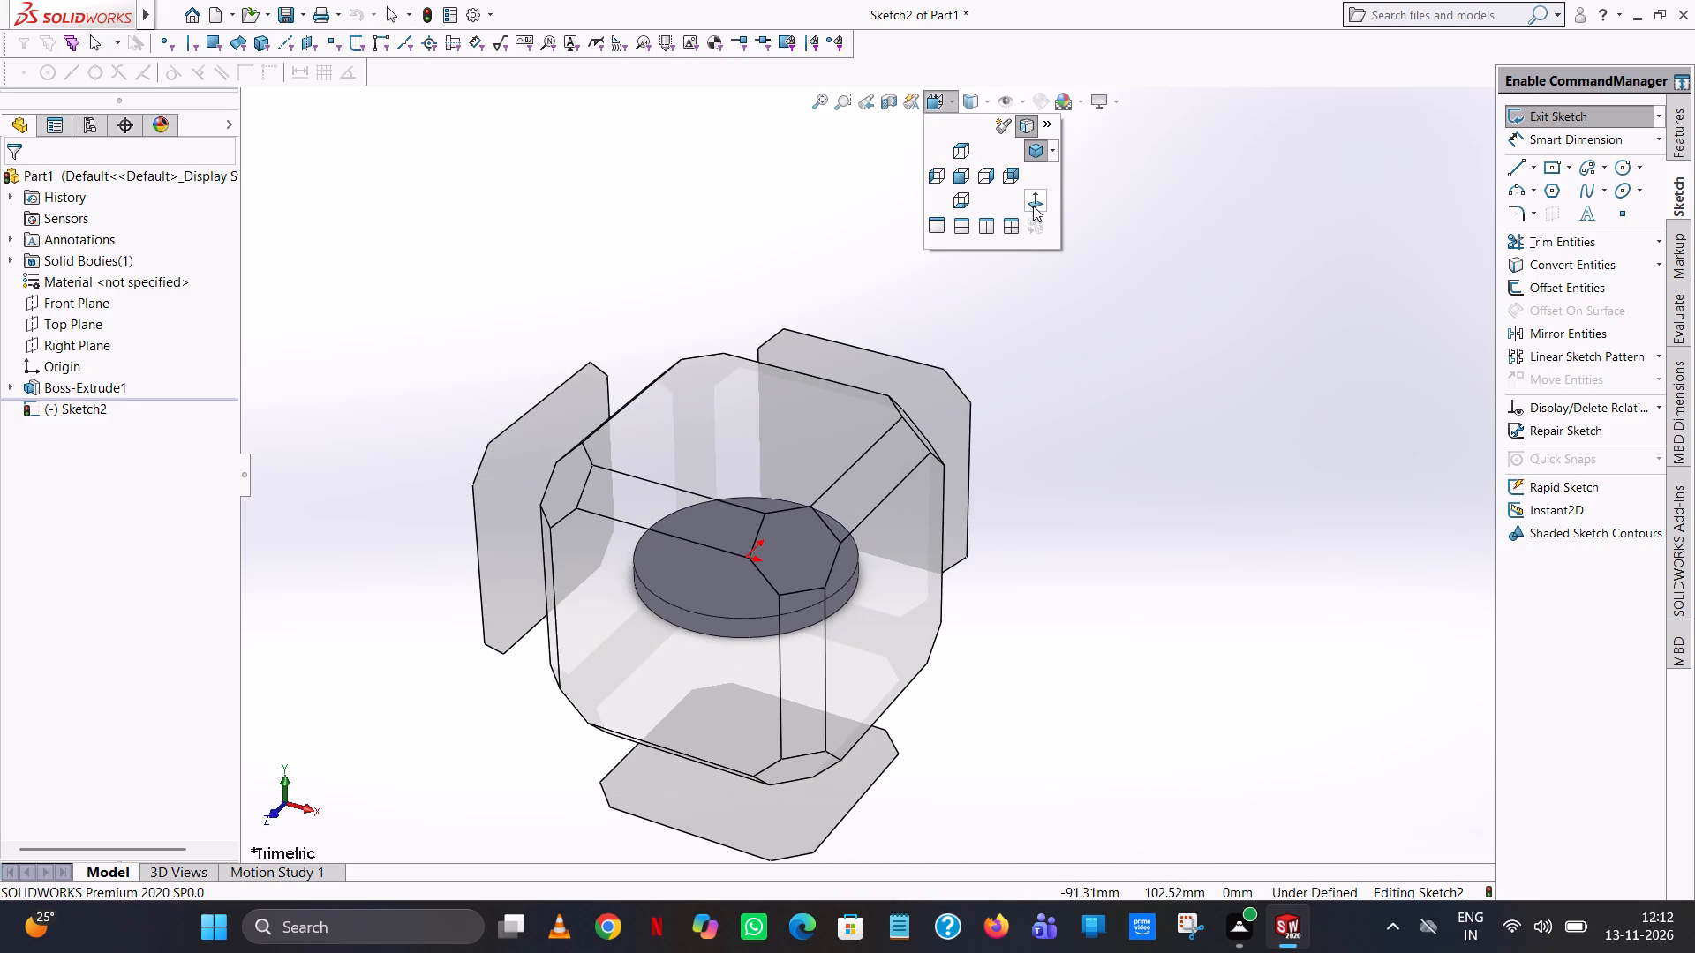
click(1033, 206)
click(1510, 173)
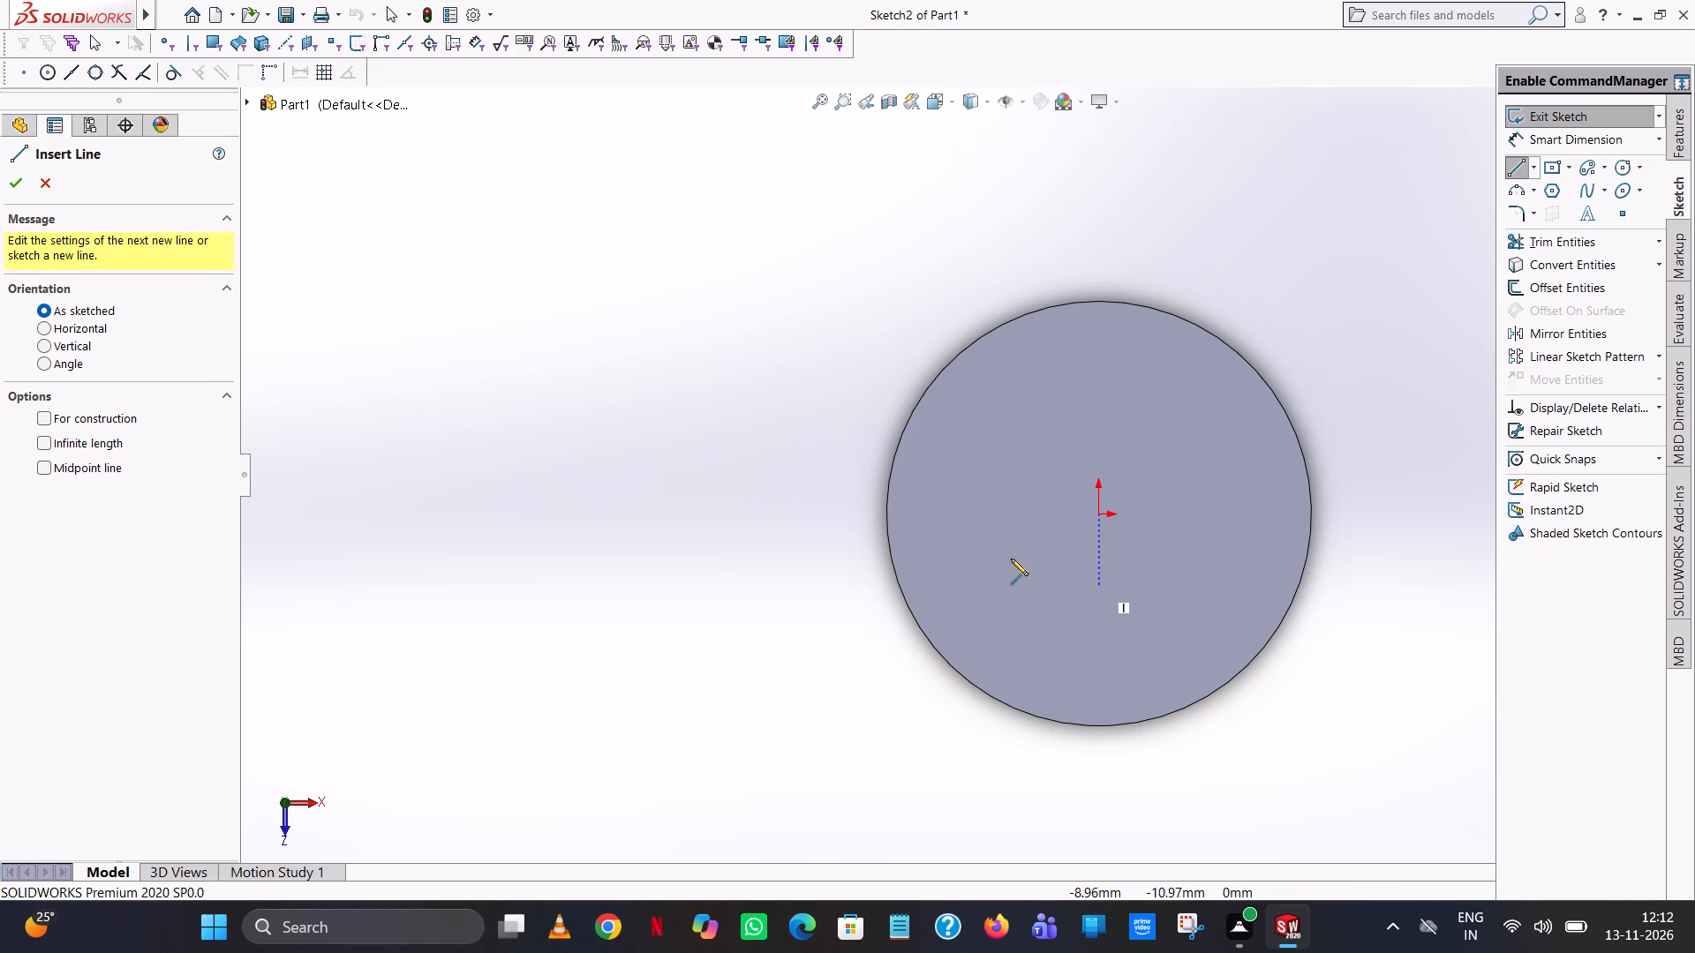
click(1096, 514)
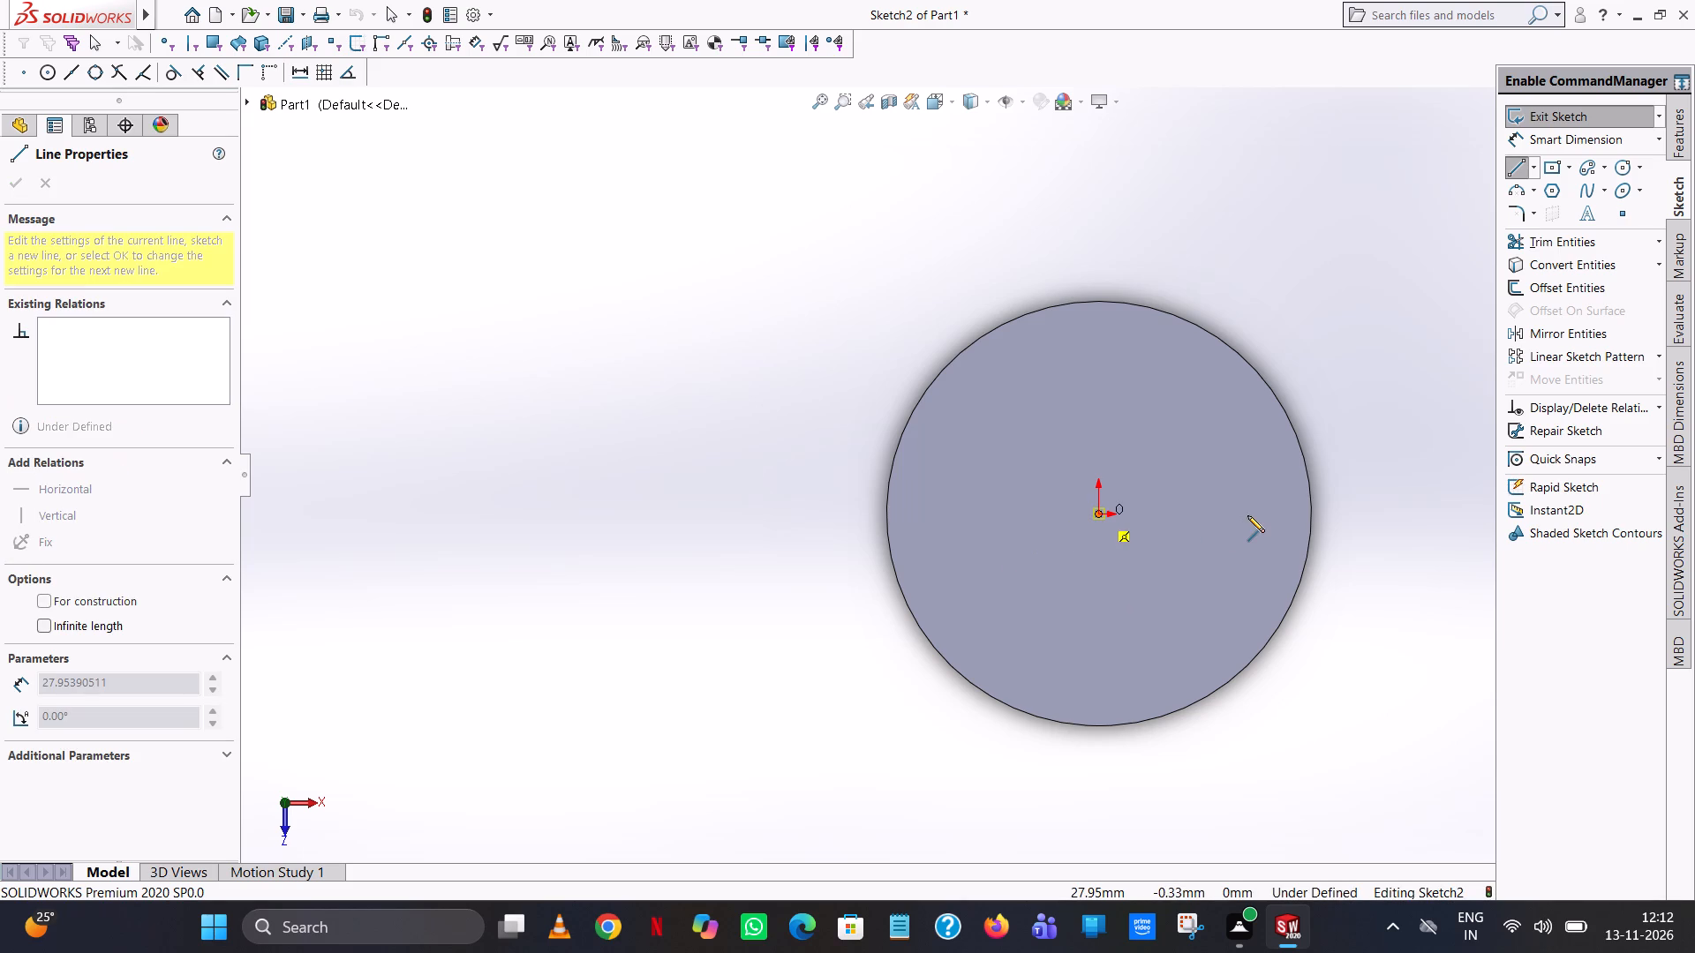
click(1247, 515)
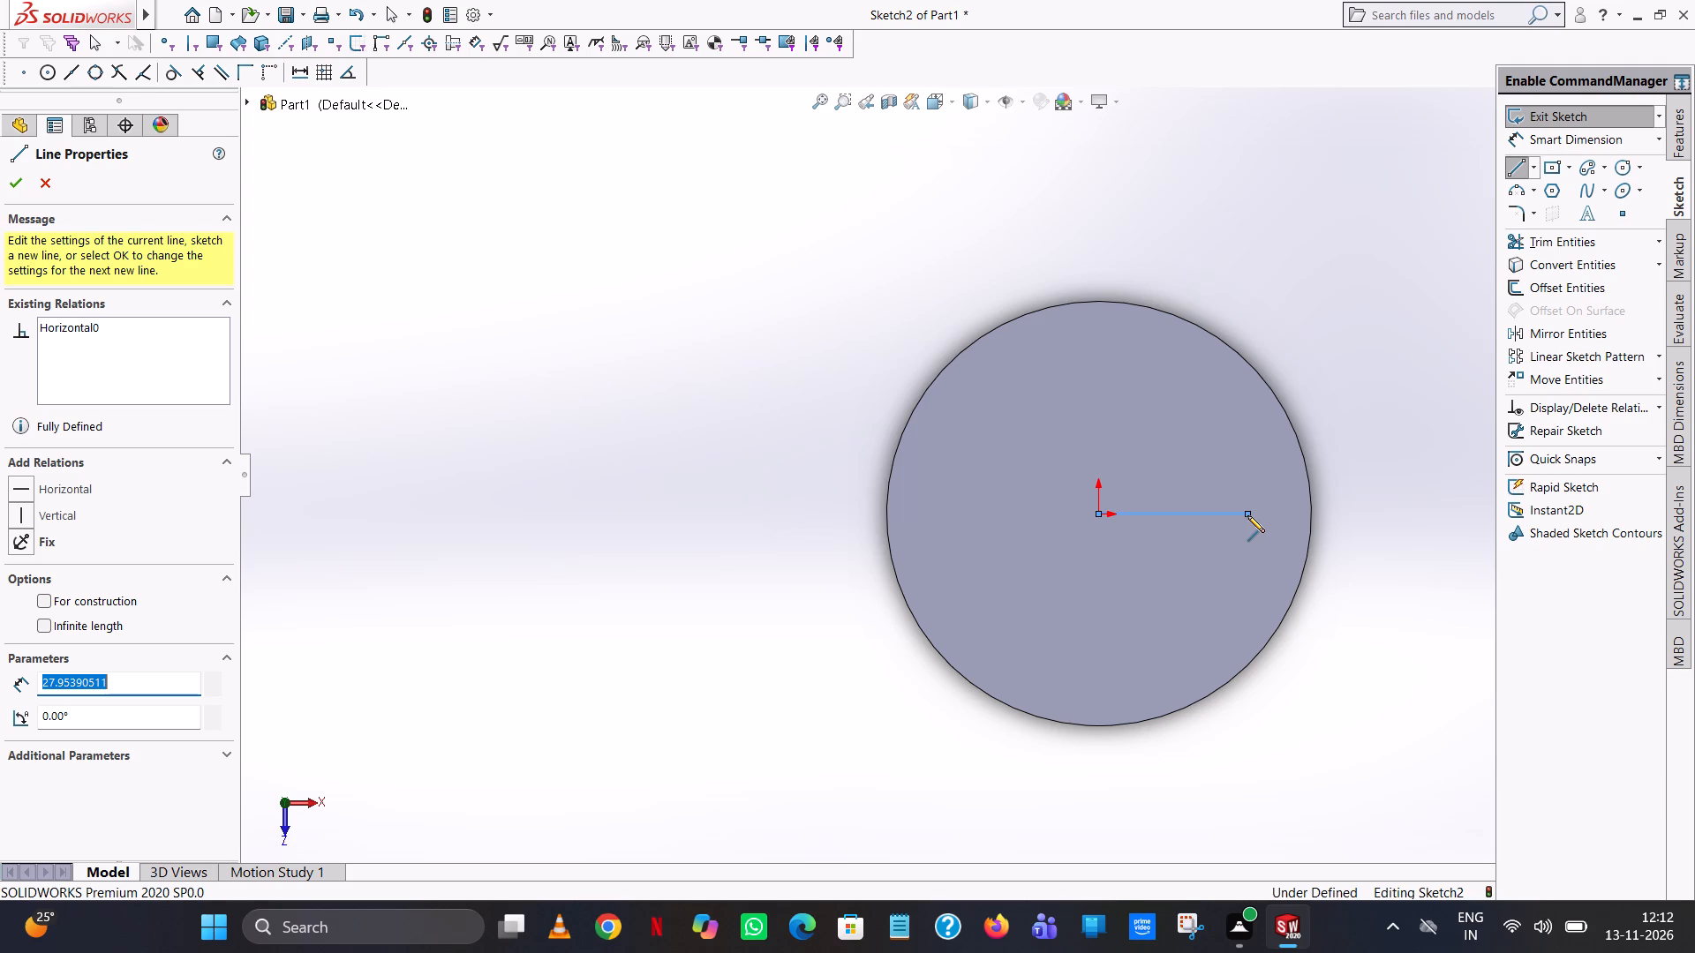
right_click(1254, 518)
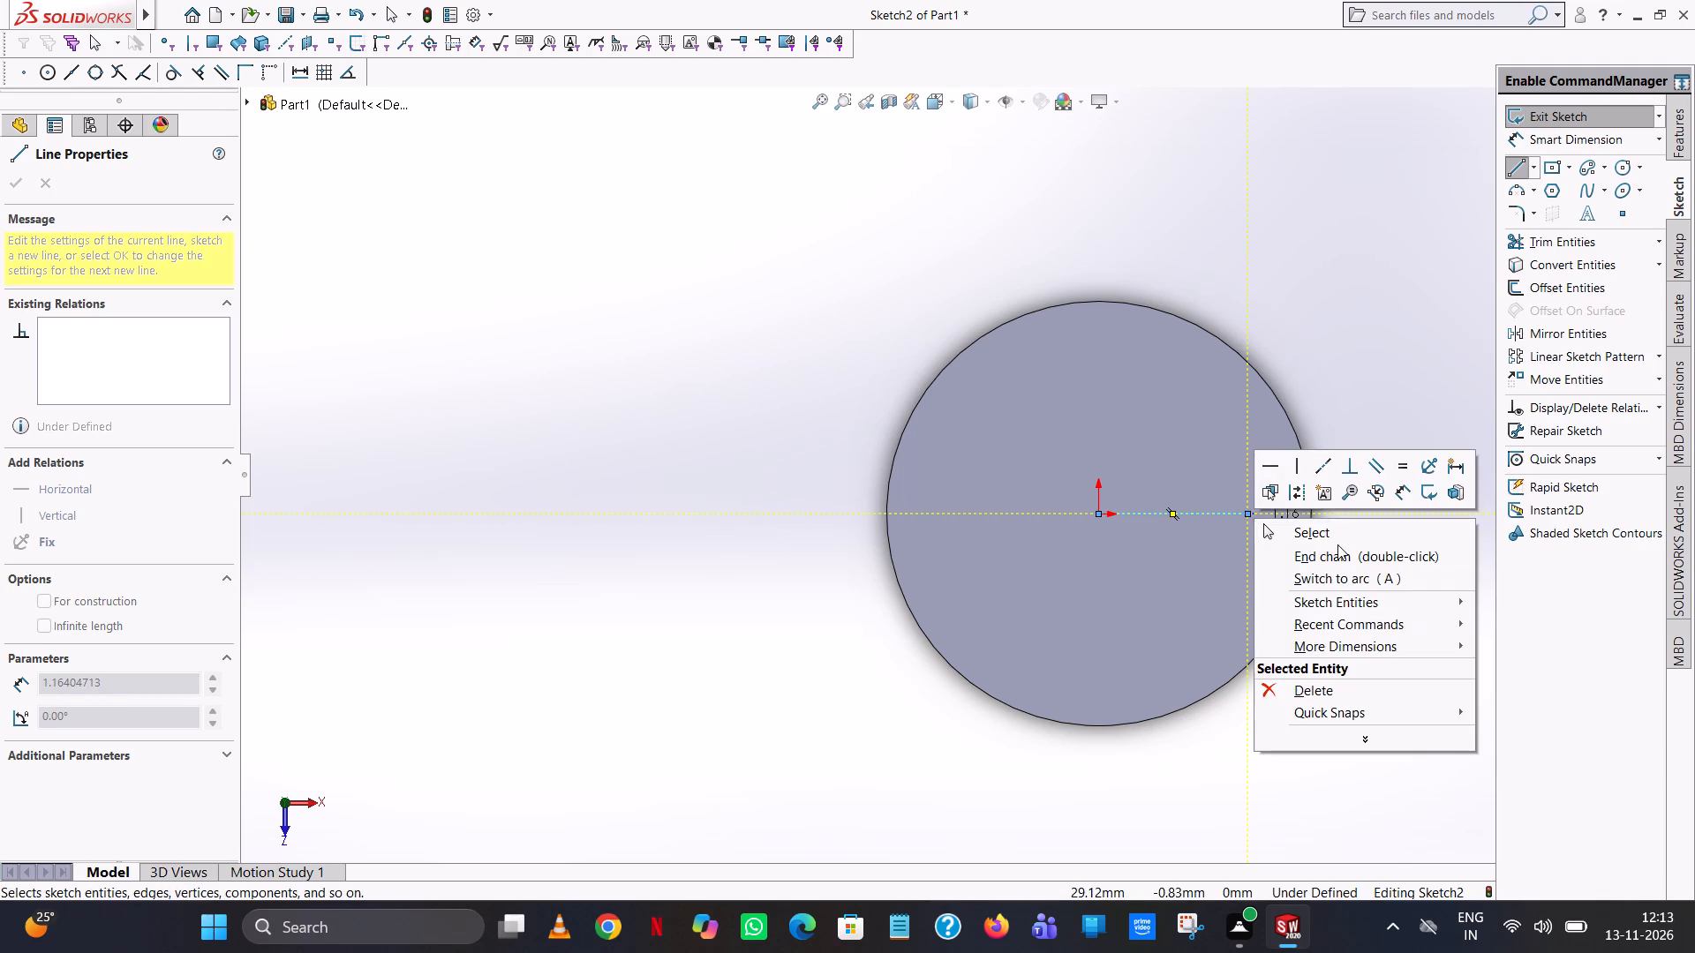
click(1342, 540)
click(1217, 511)
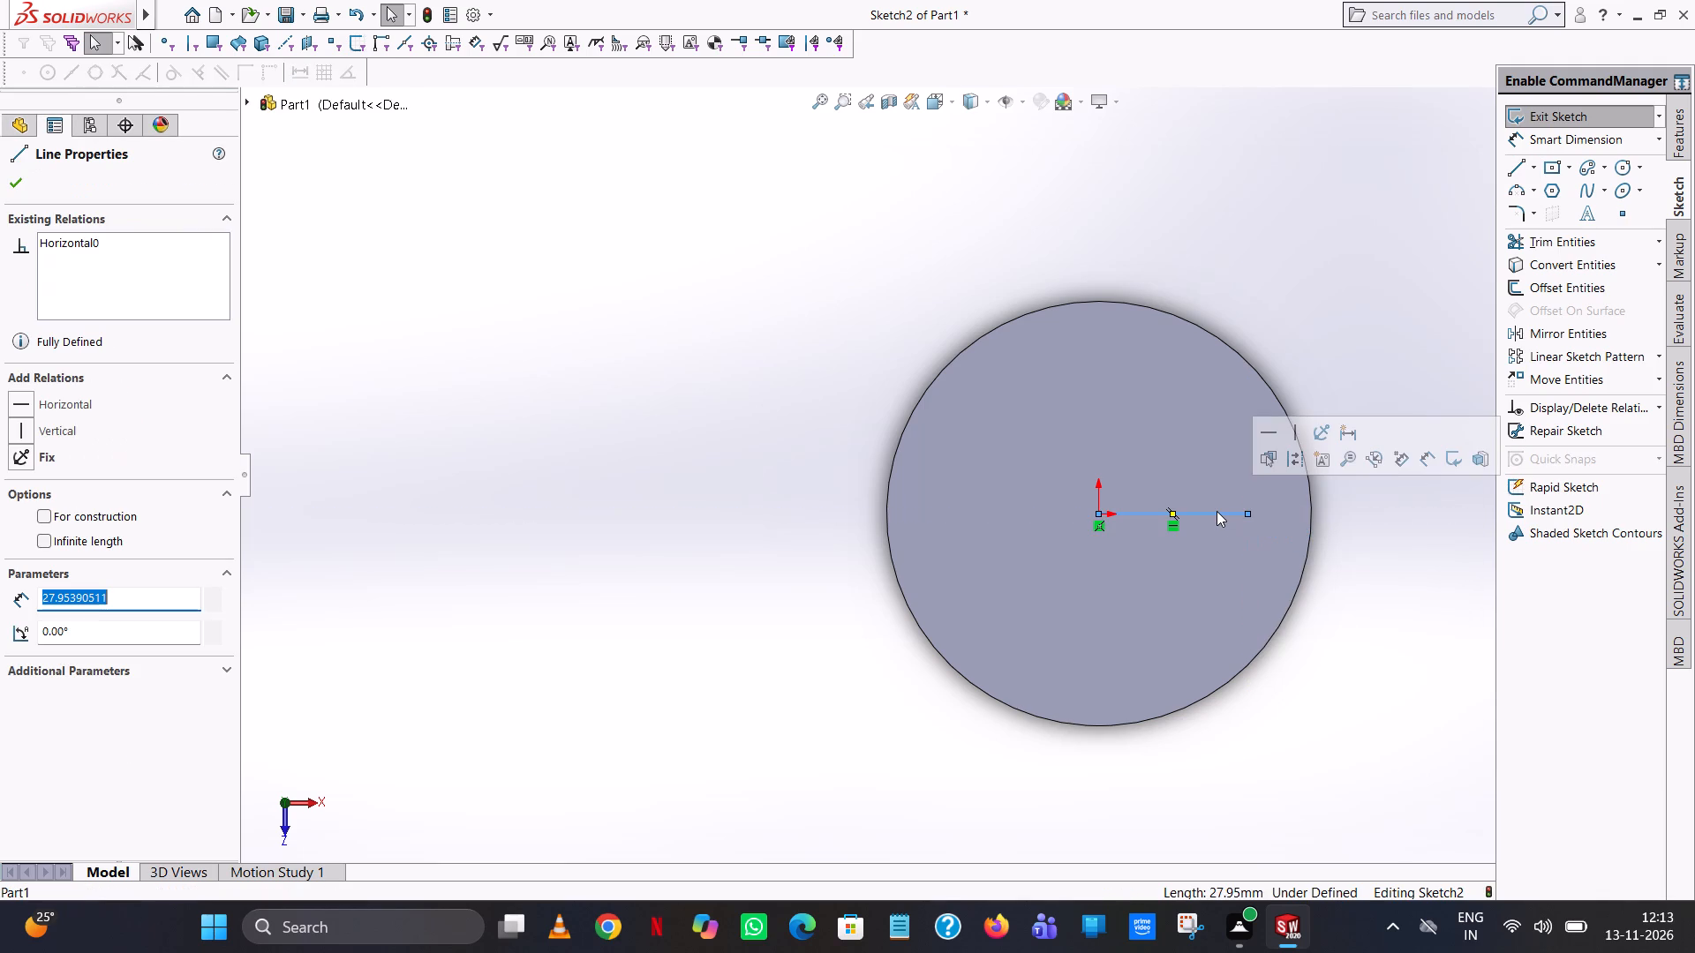
key(3)
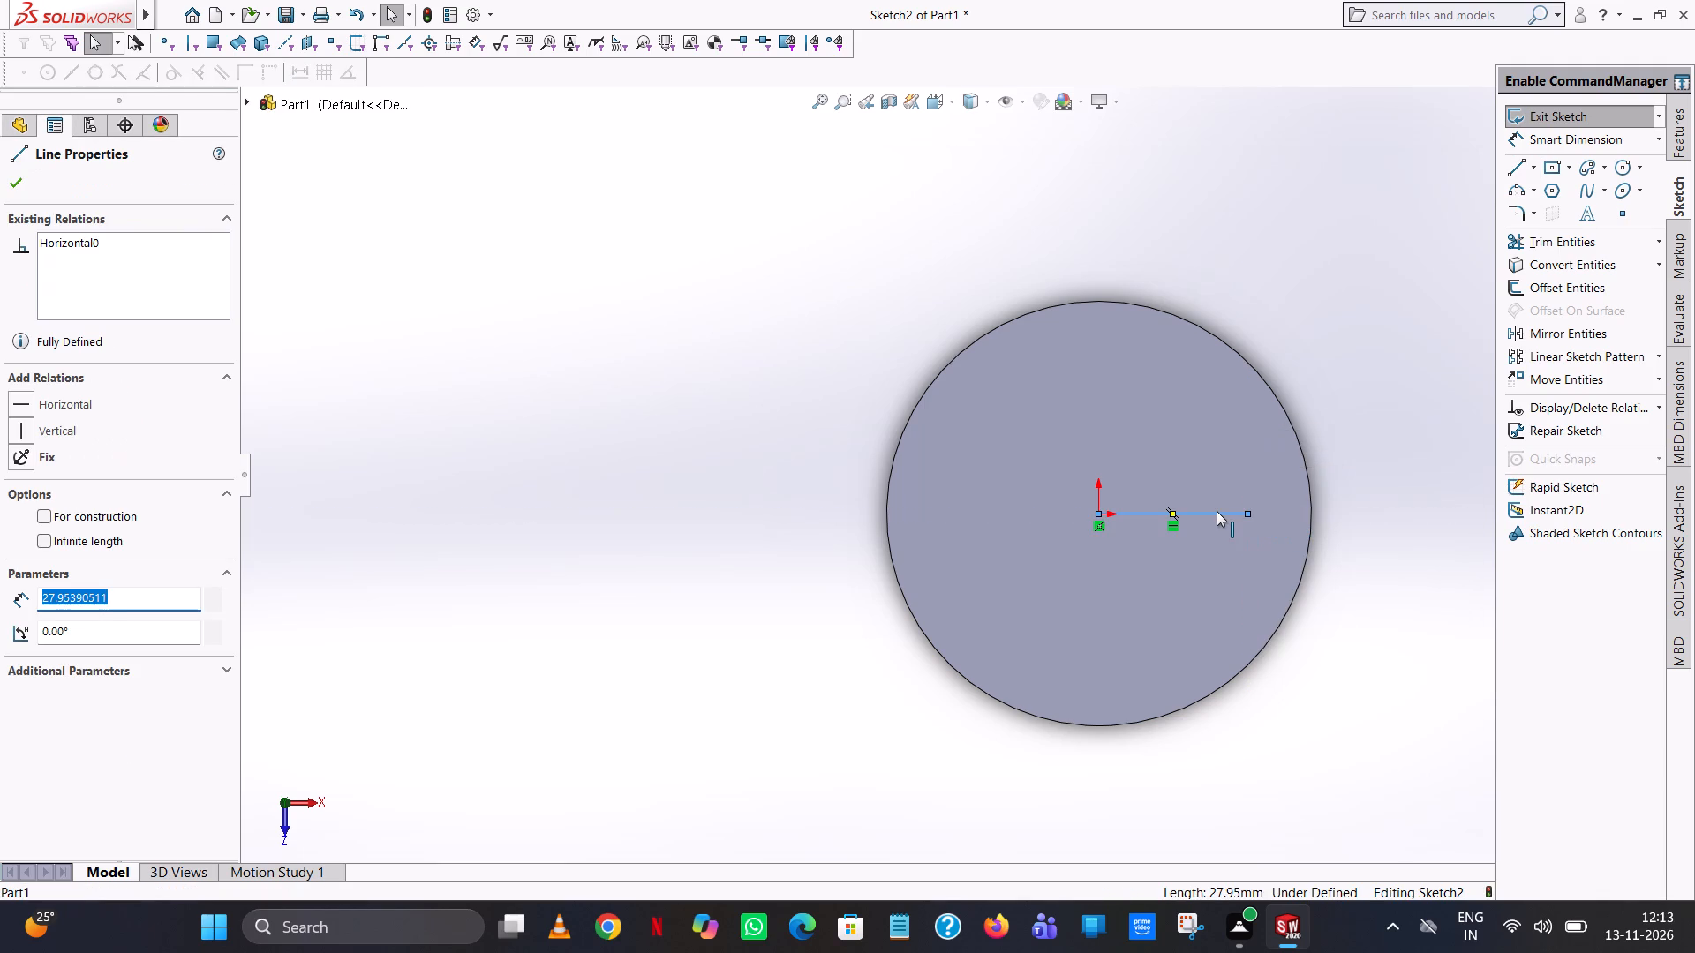
text(8/2)
key(Return)
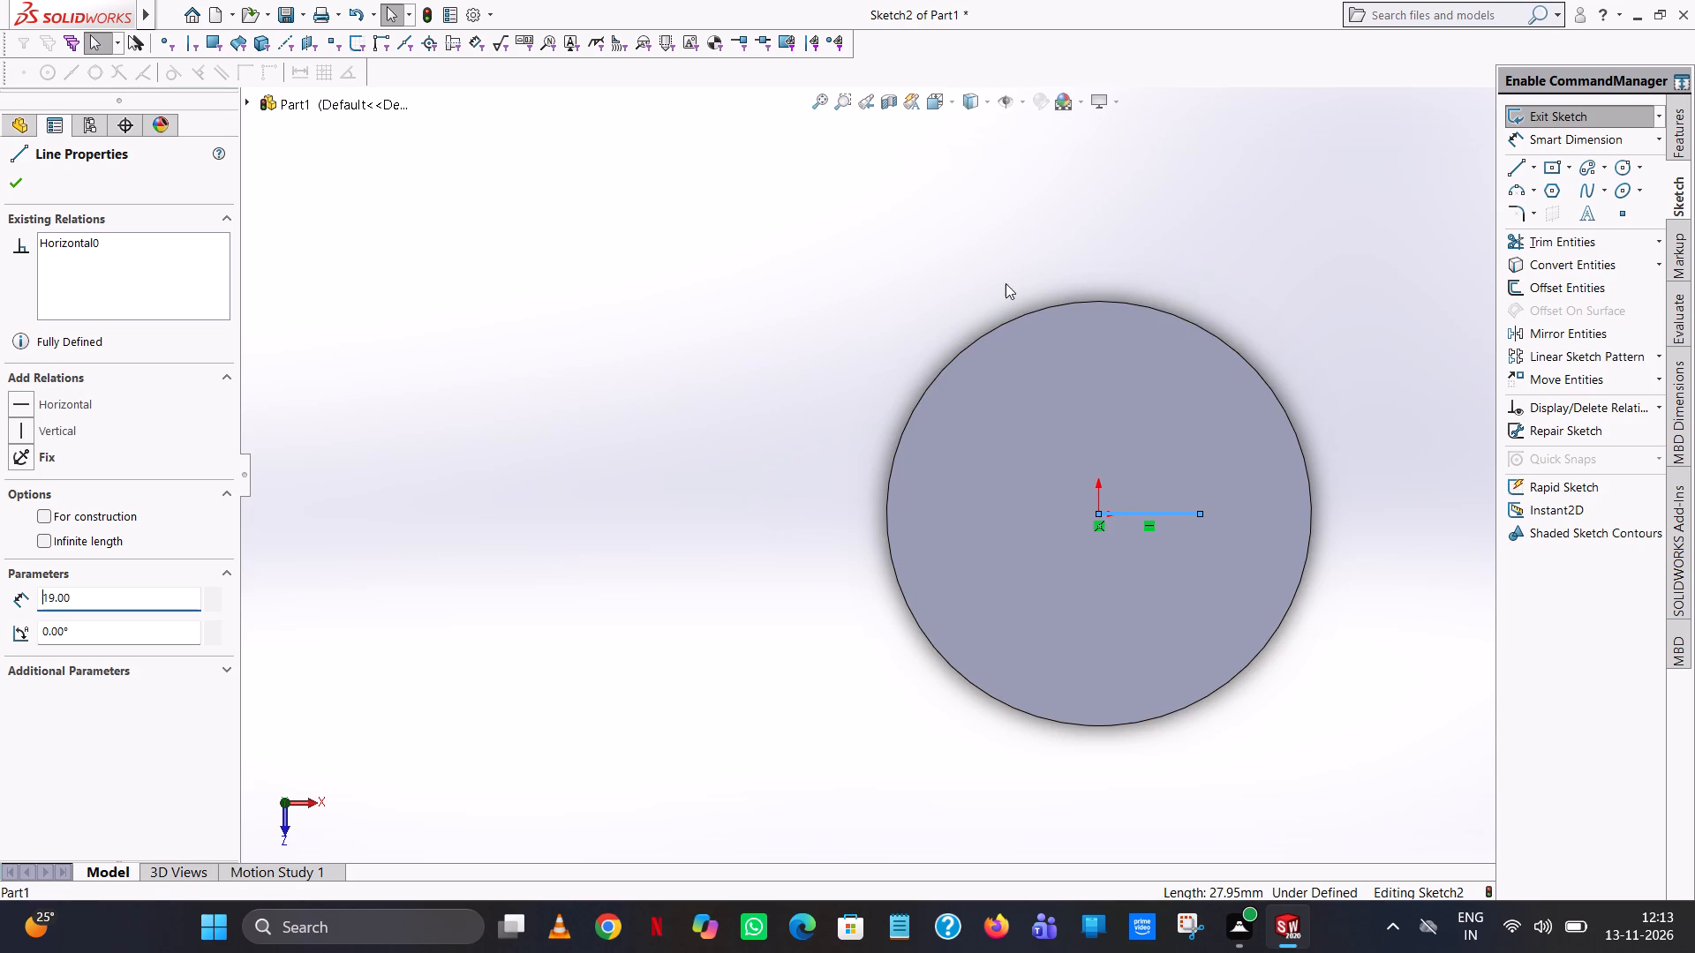
click(685, 365)
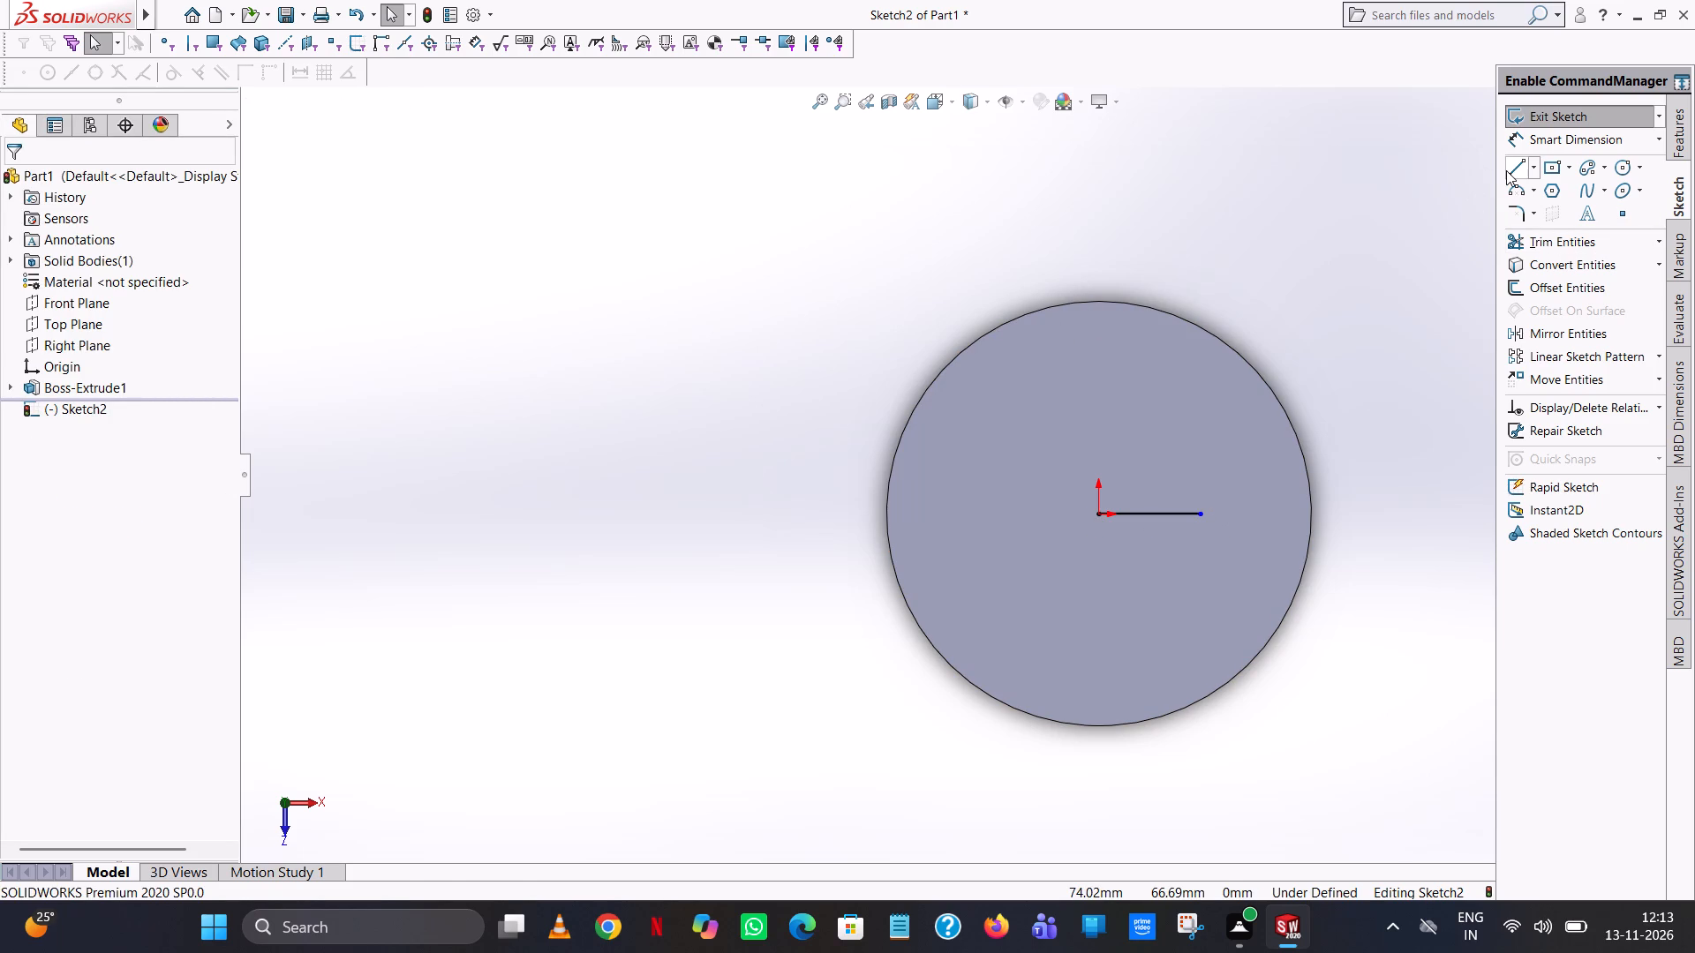
Draw a vertical line upward from the horizontal line's outer end and set its length to 38/2 (19 mm).
click(1506, 170)
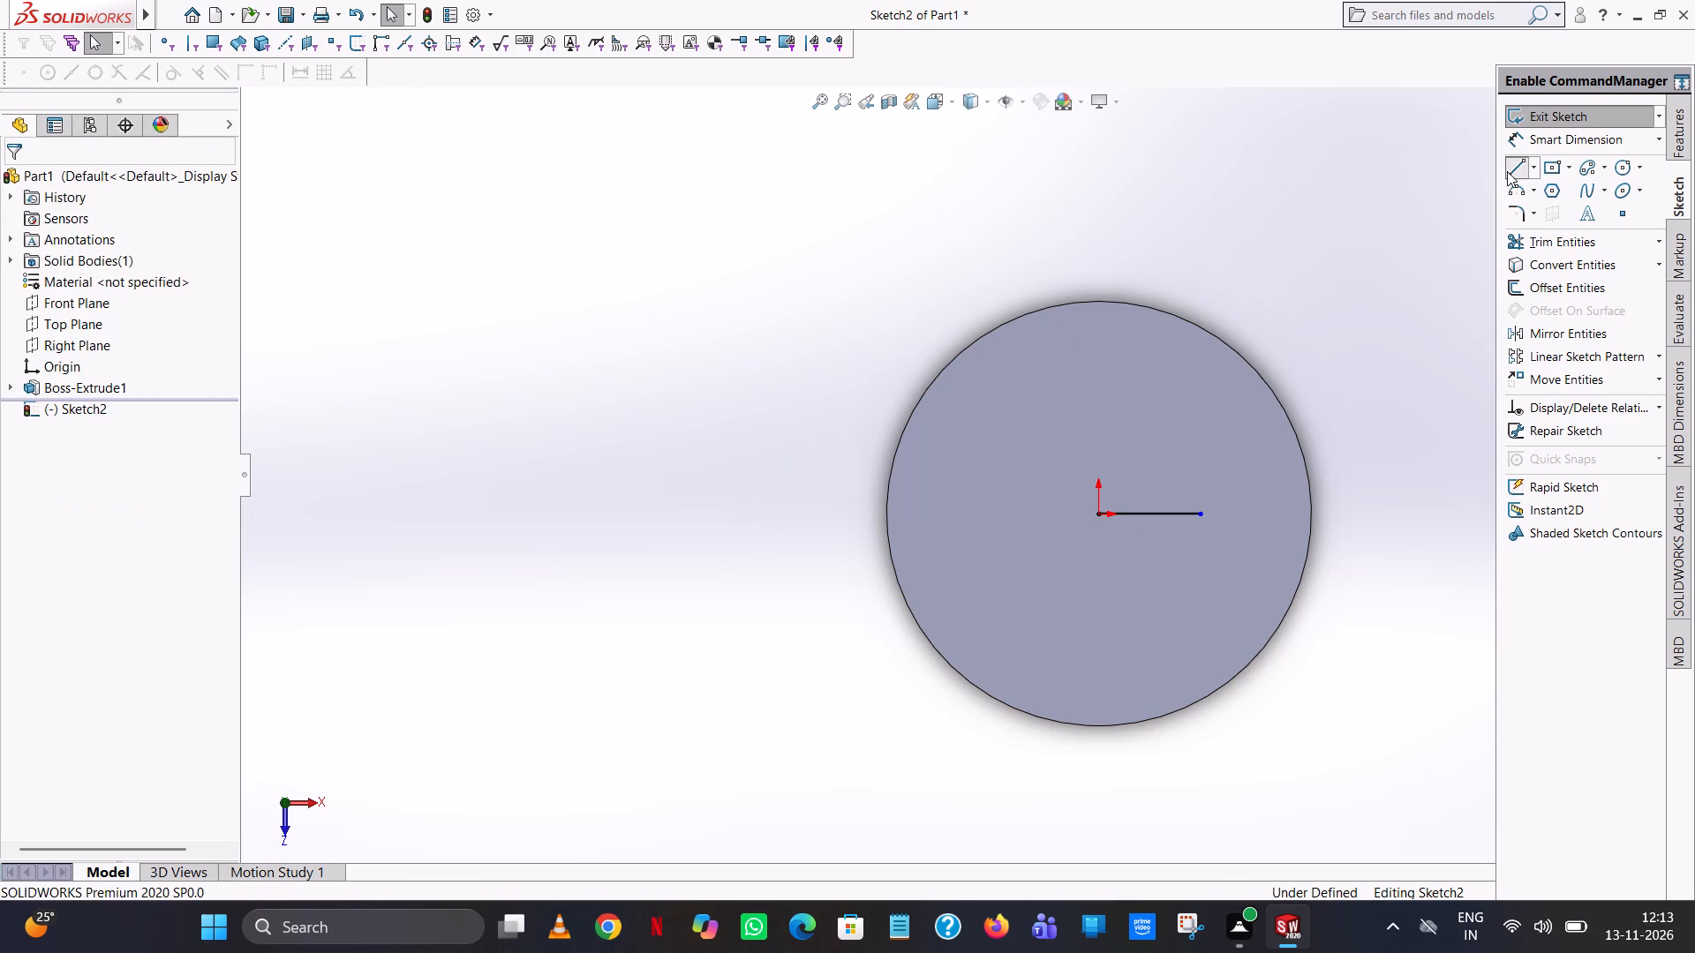
click(1202, 514)
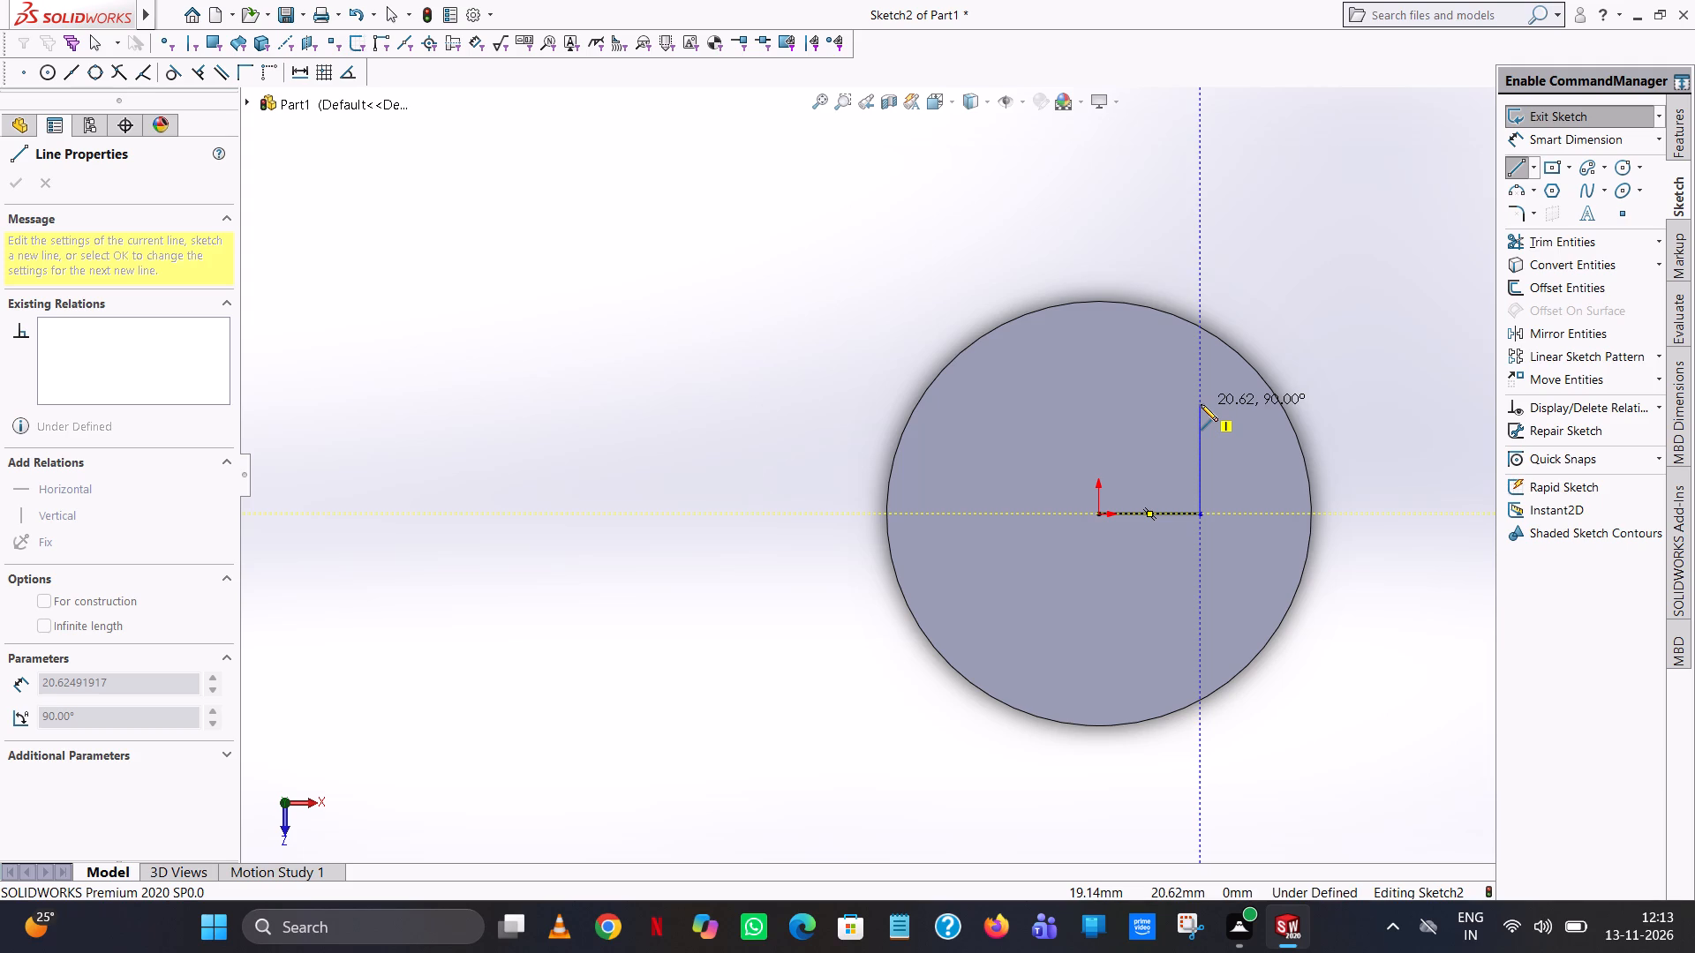
click(1201, 404)
text(20)
key(Return)
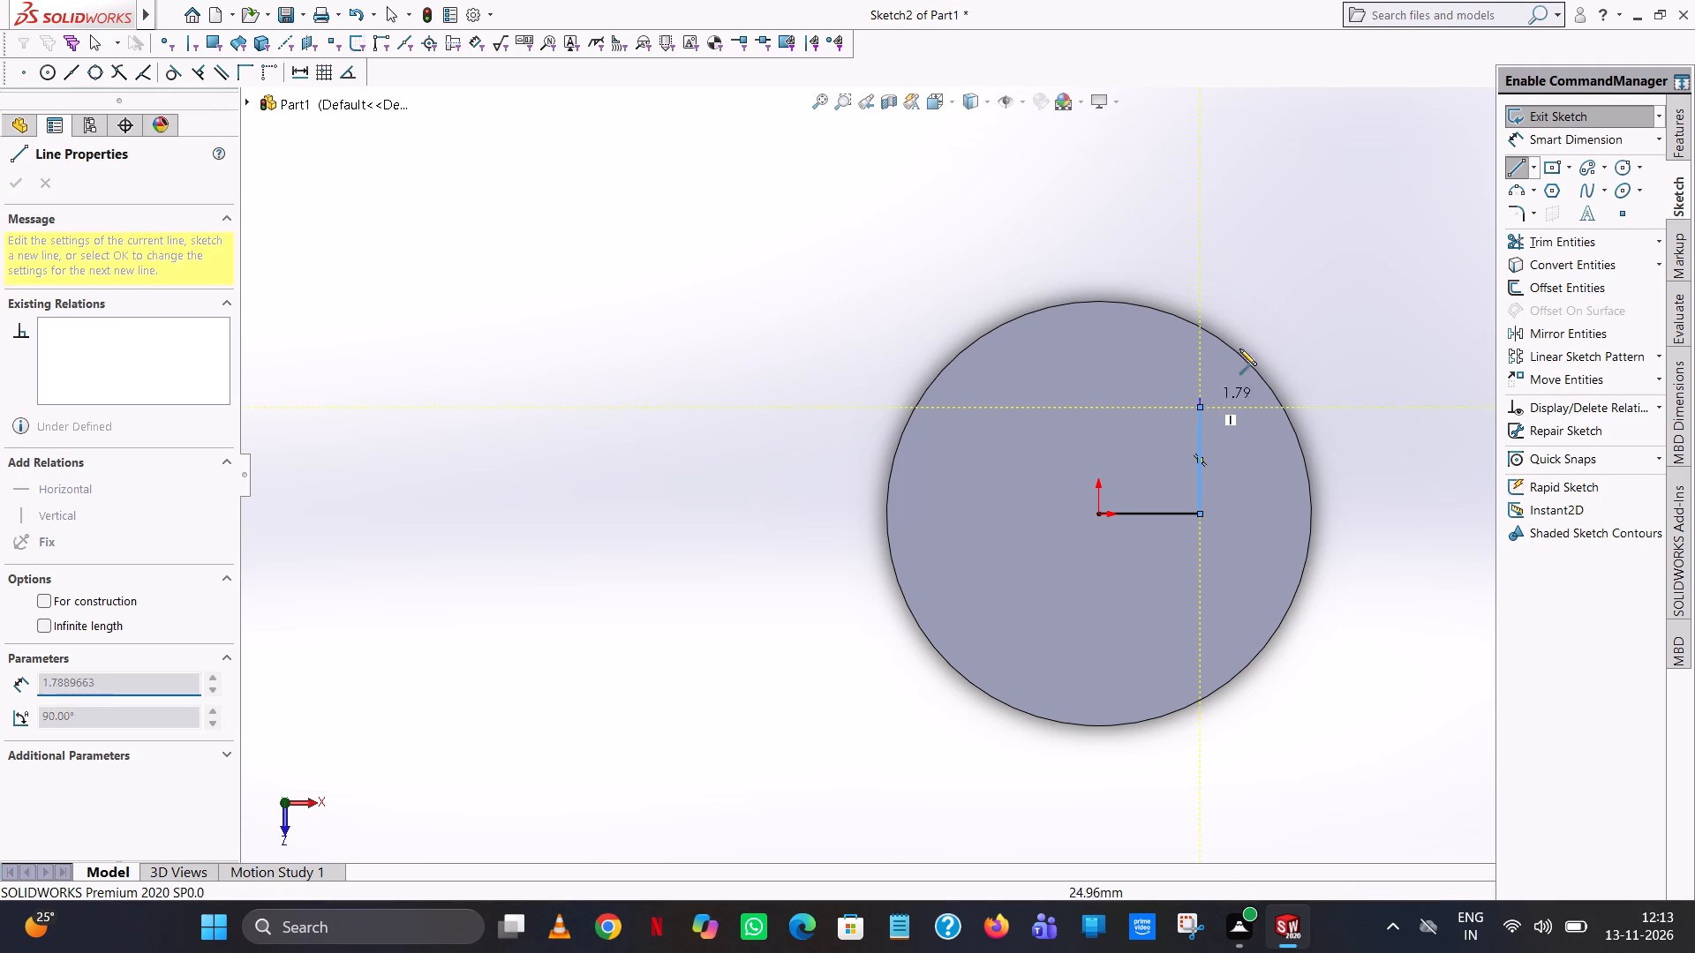
right_click(1302, 283)
click(1376, 303)
click(1200, 439)
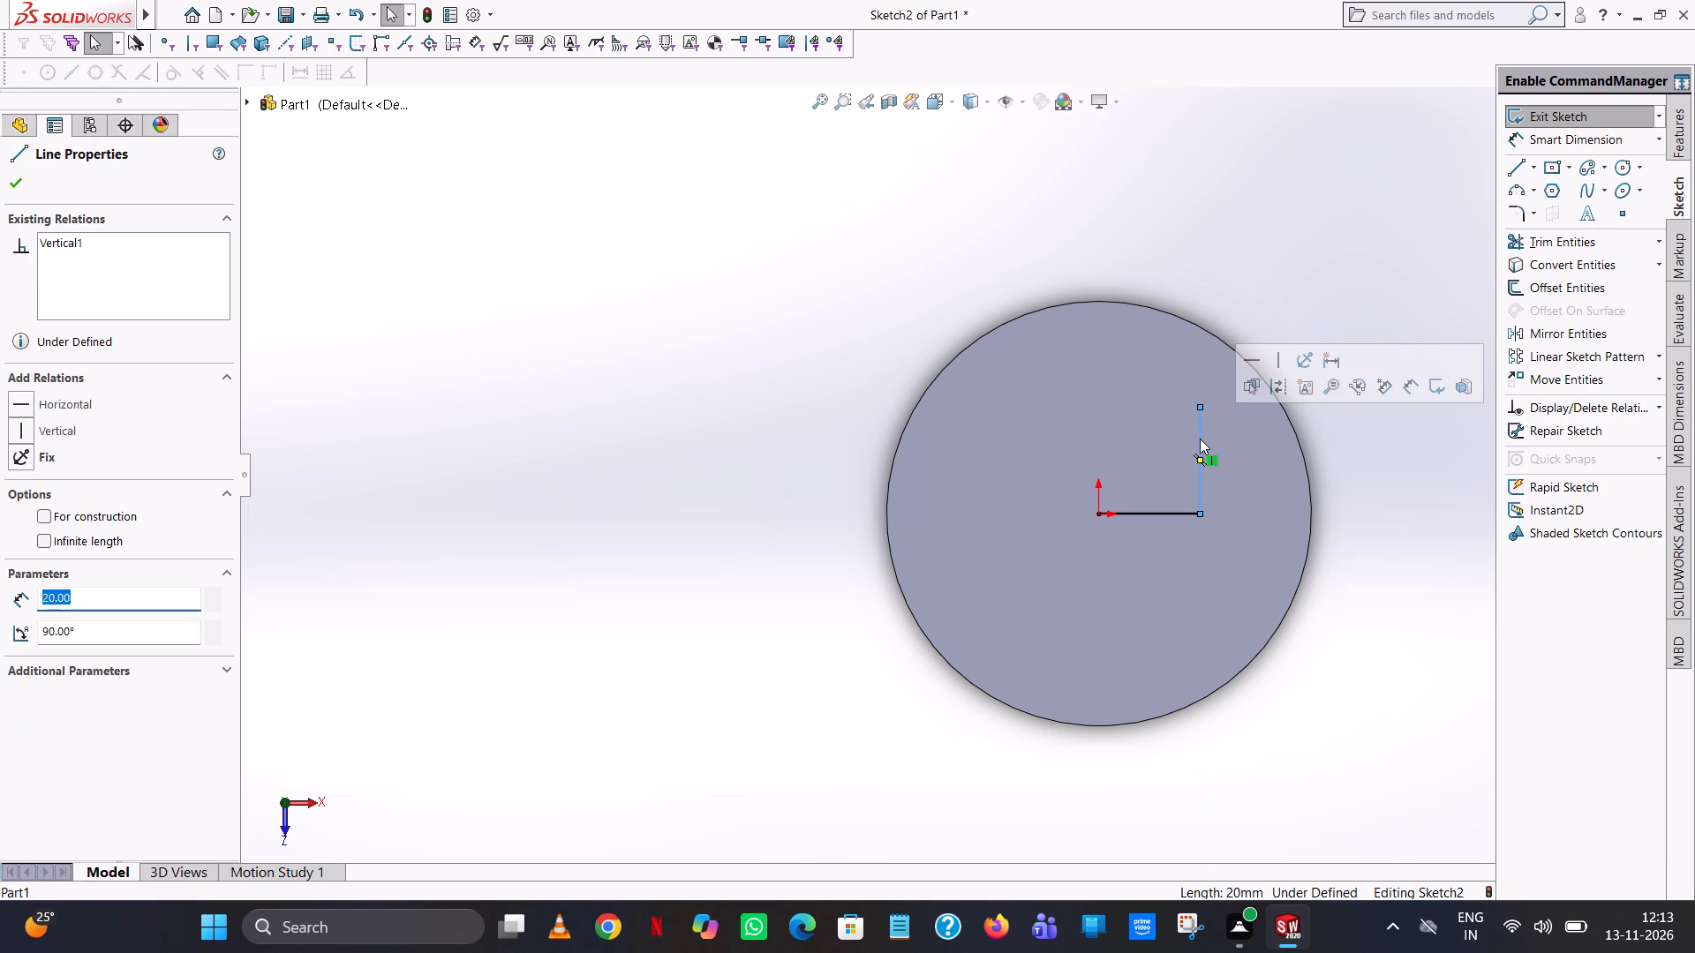
text(38/2)
key(Return)
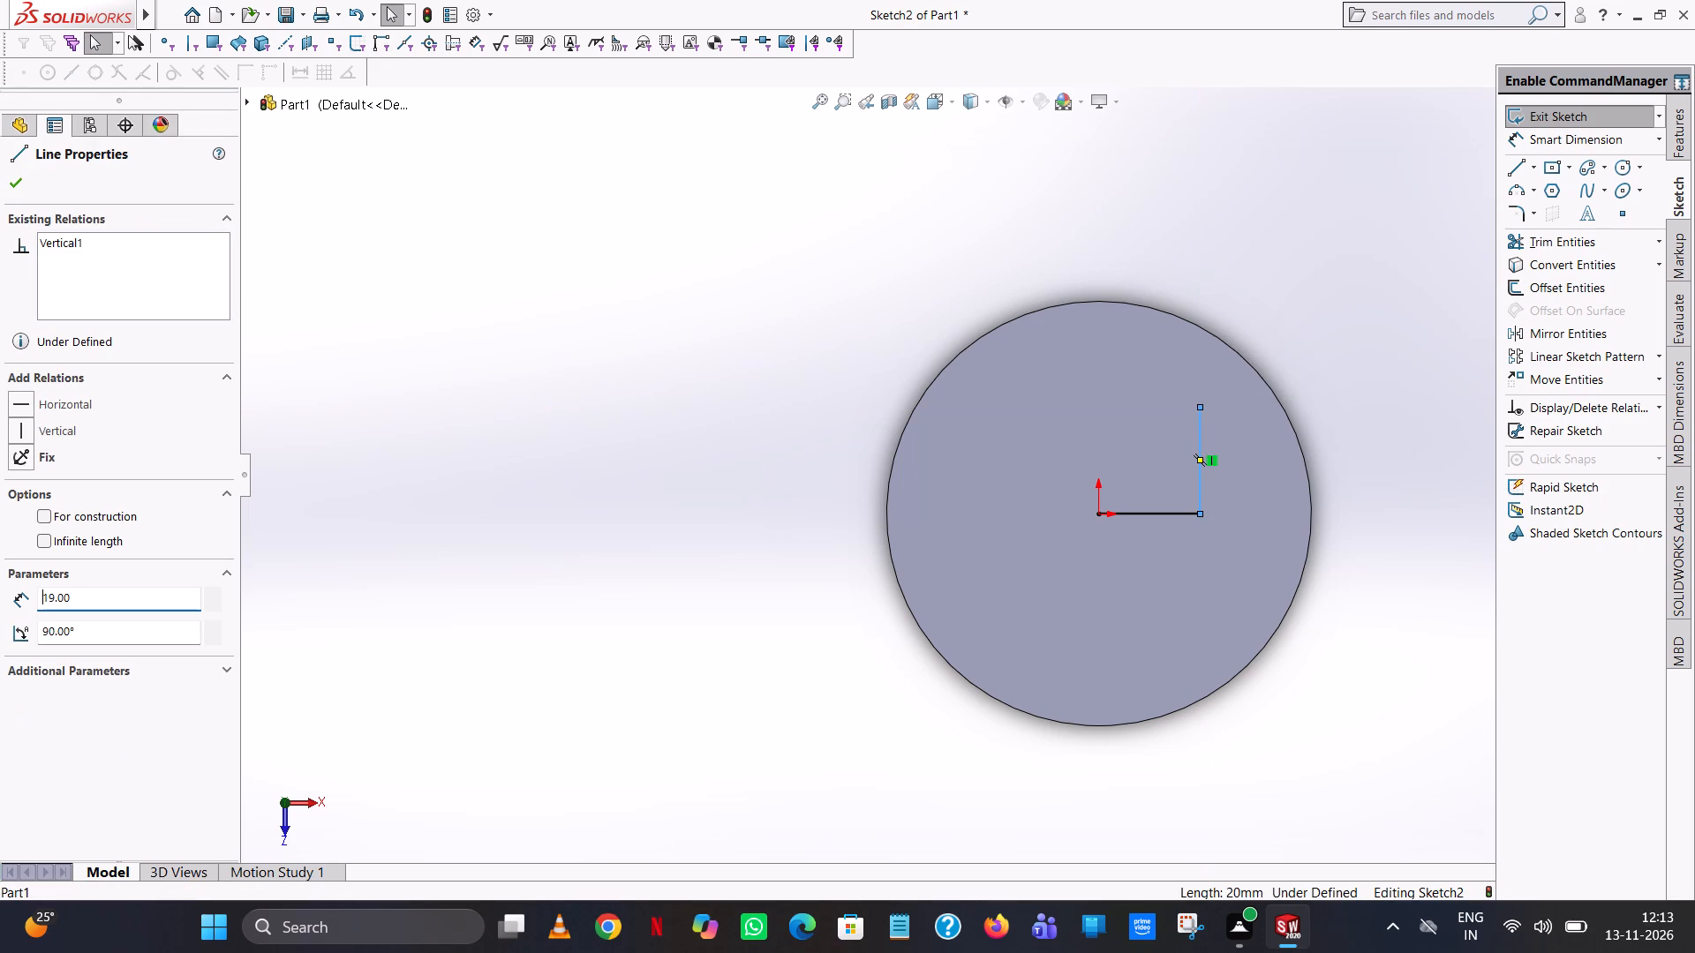
click(1287, 296)
Draw a 38 mm horizontal line from the vertical line's upper end back across the flange as the square's top side.
click(1510, 165)
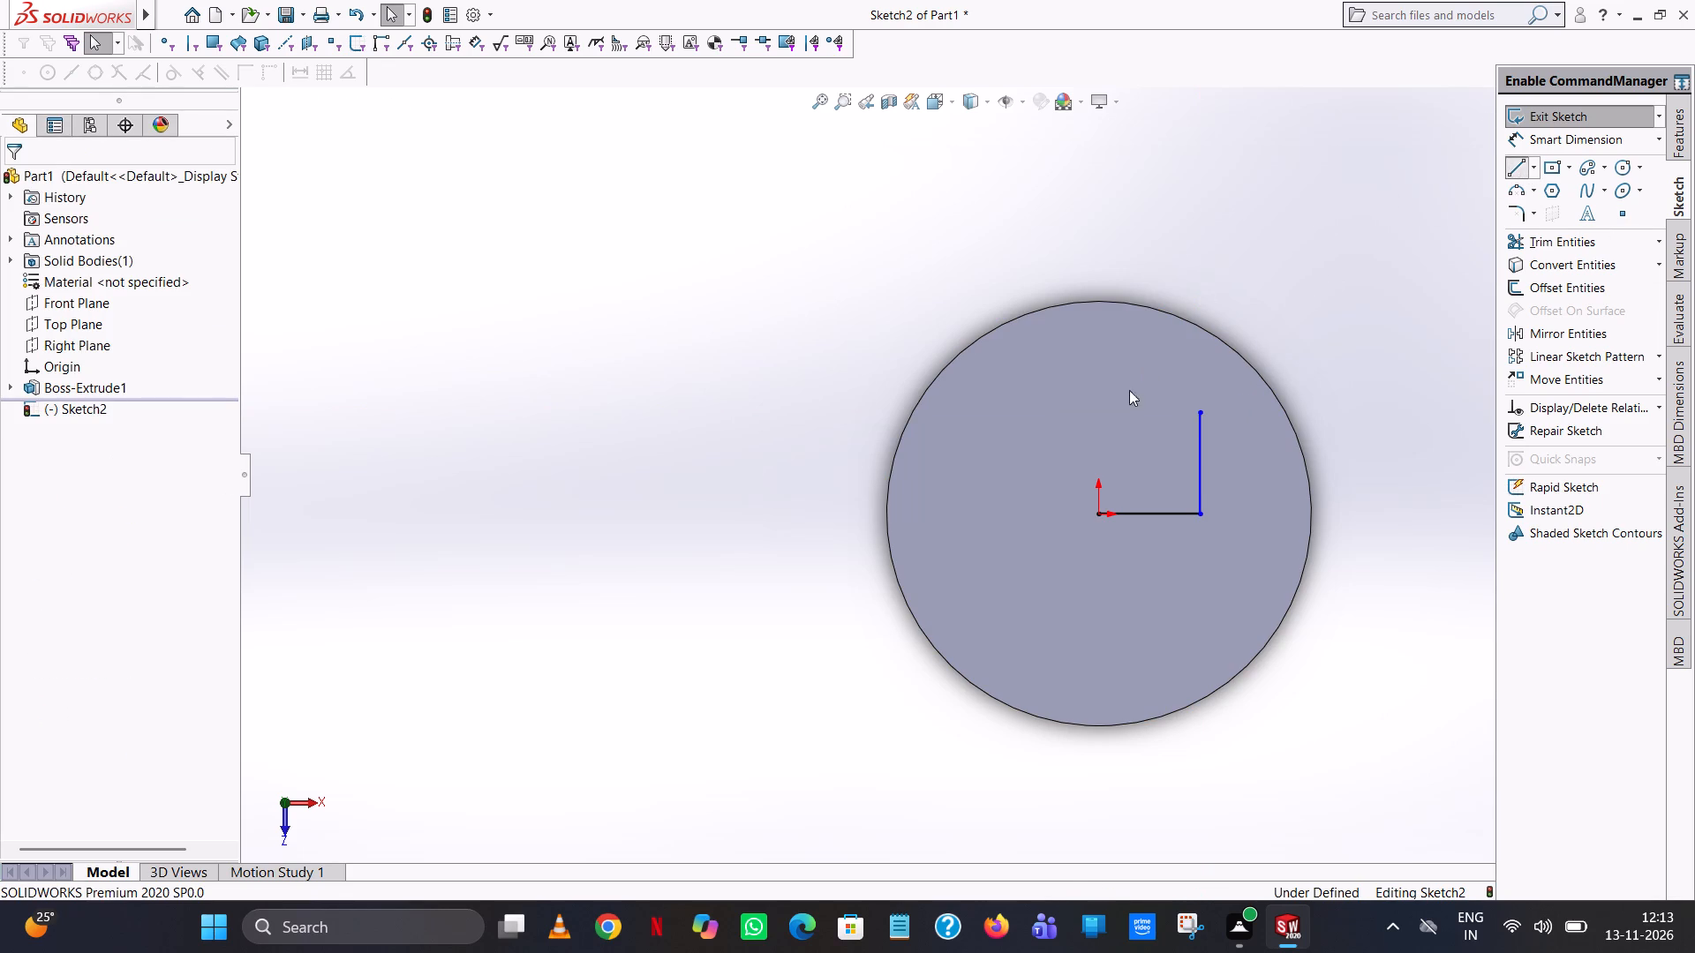
click(1202, 413)
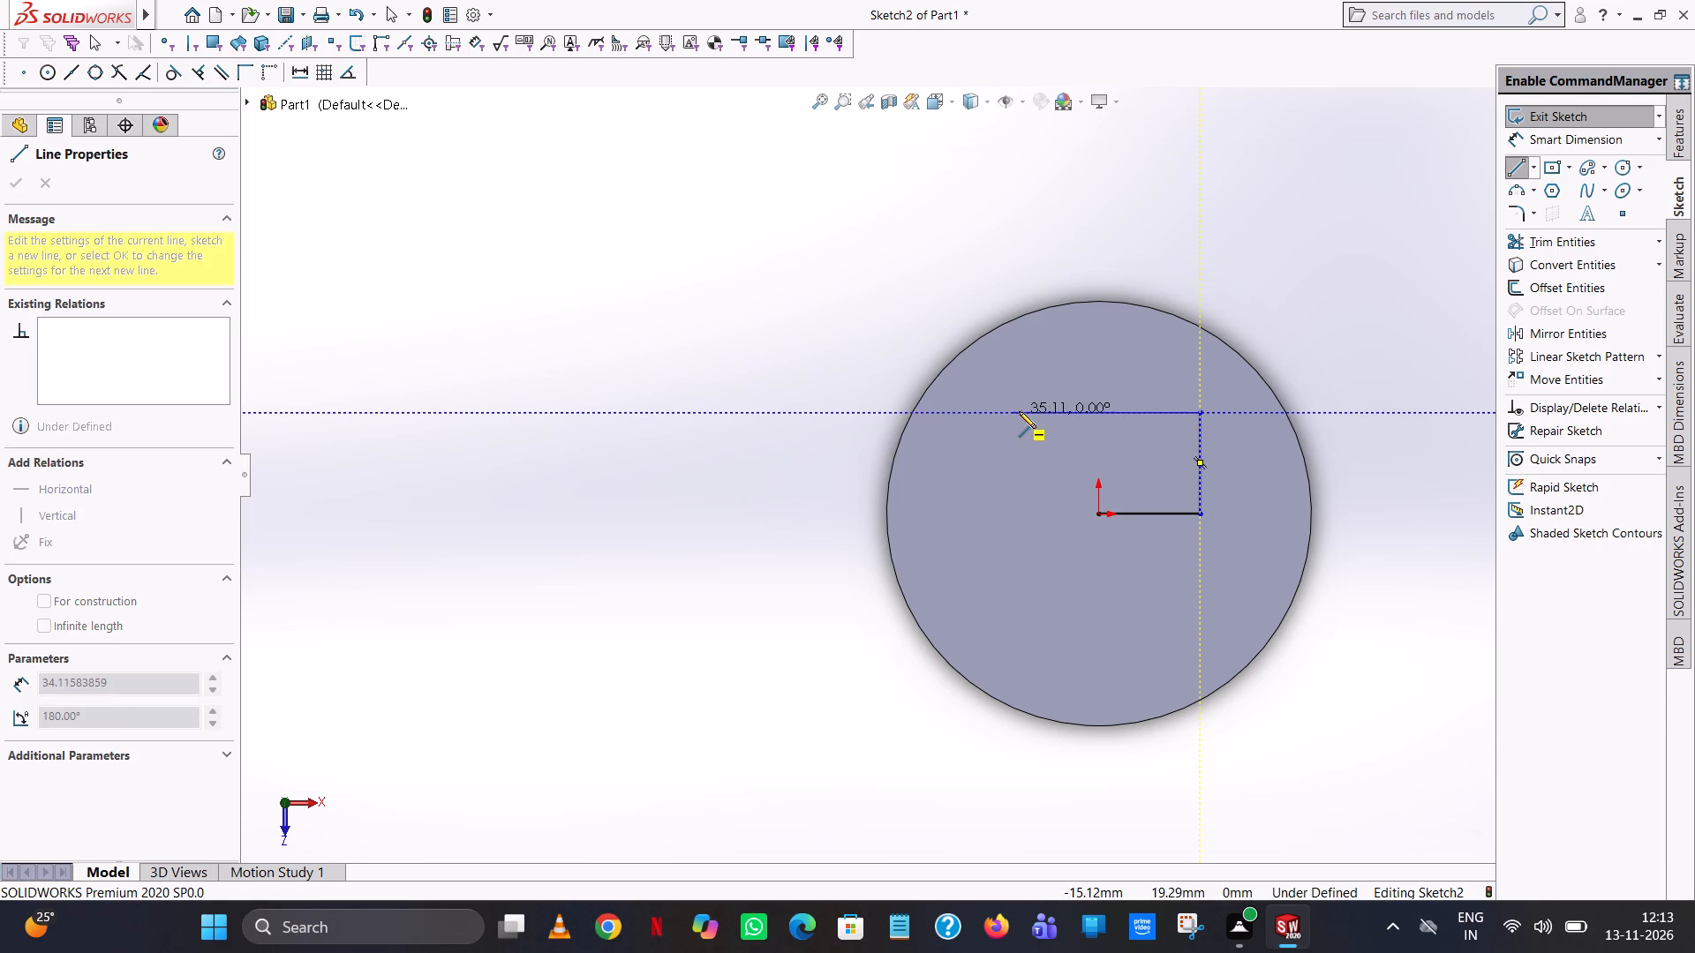
click(1013, 411)
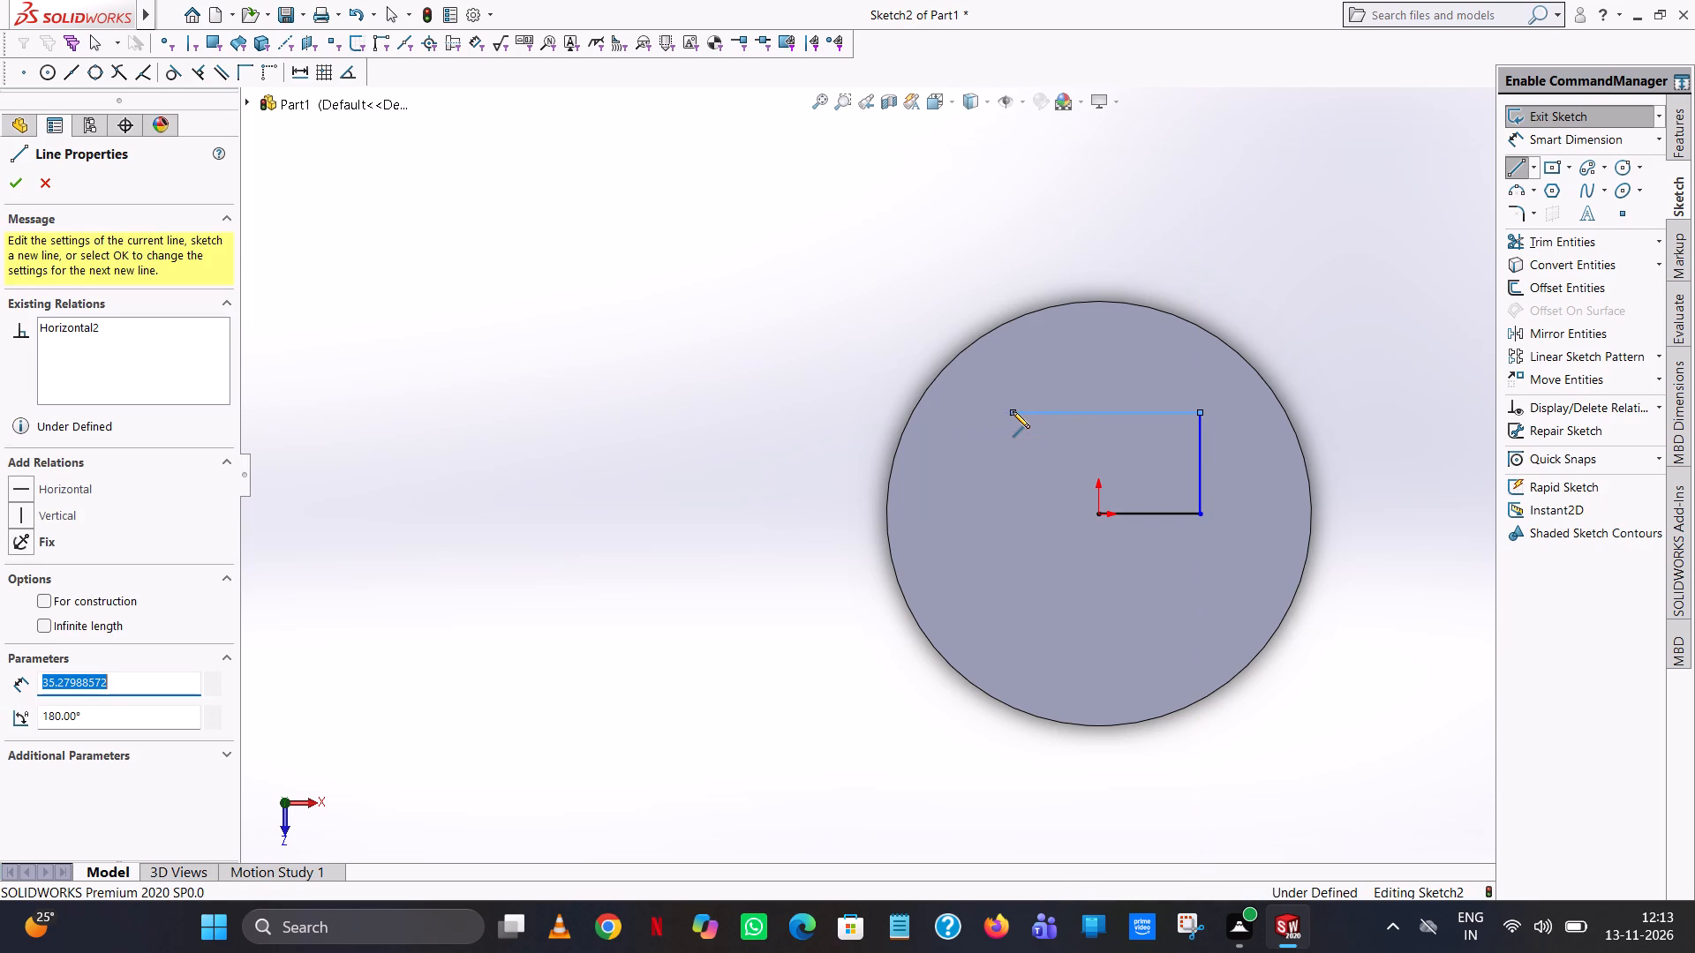
text(38)
key(Return)
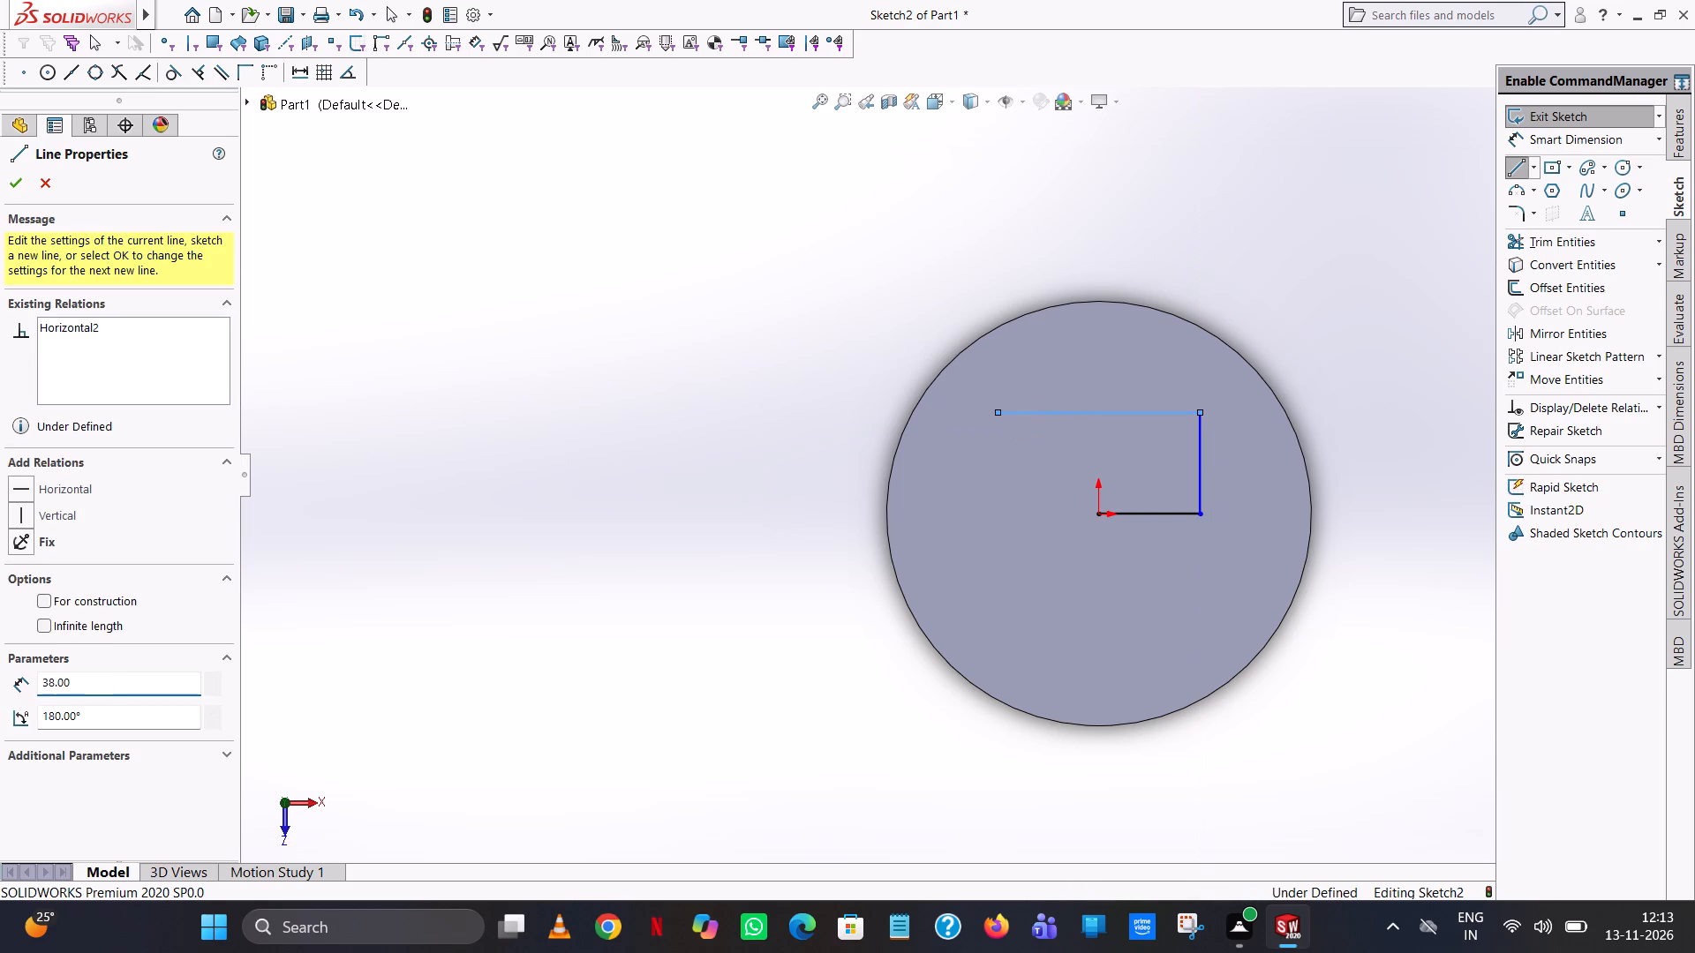
Complete the square with a 38 mm left side, a 38 mm bottom side and a closing line up to the horizontal line's outer end.
click(997, 619)
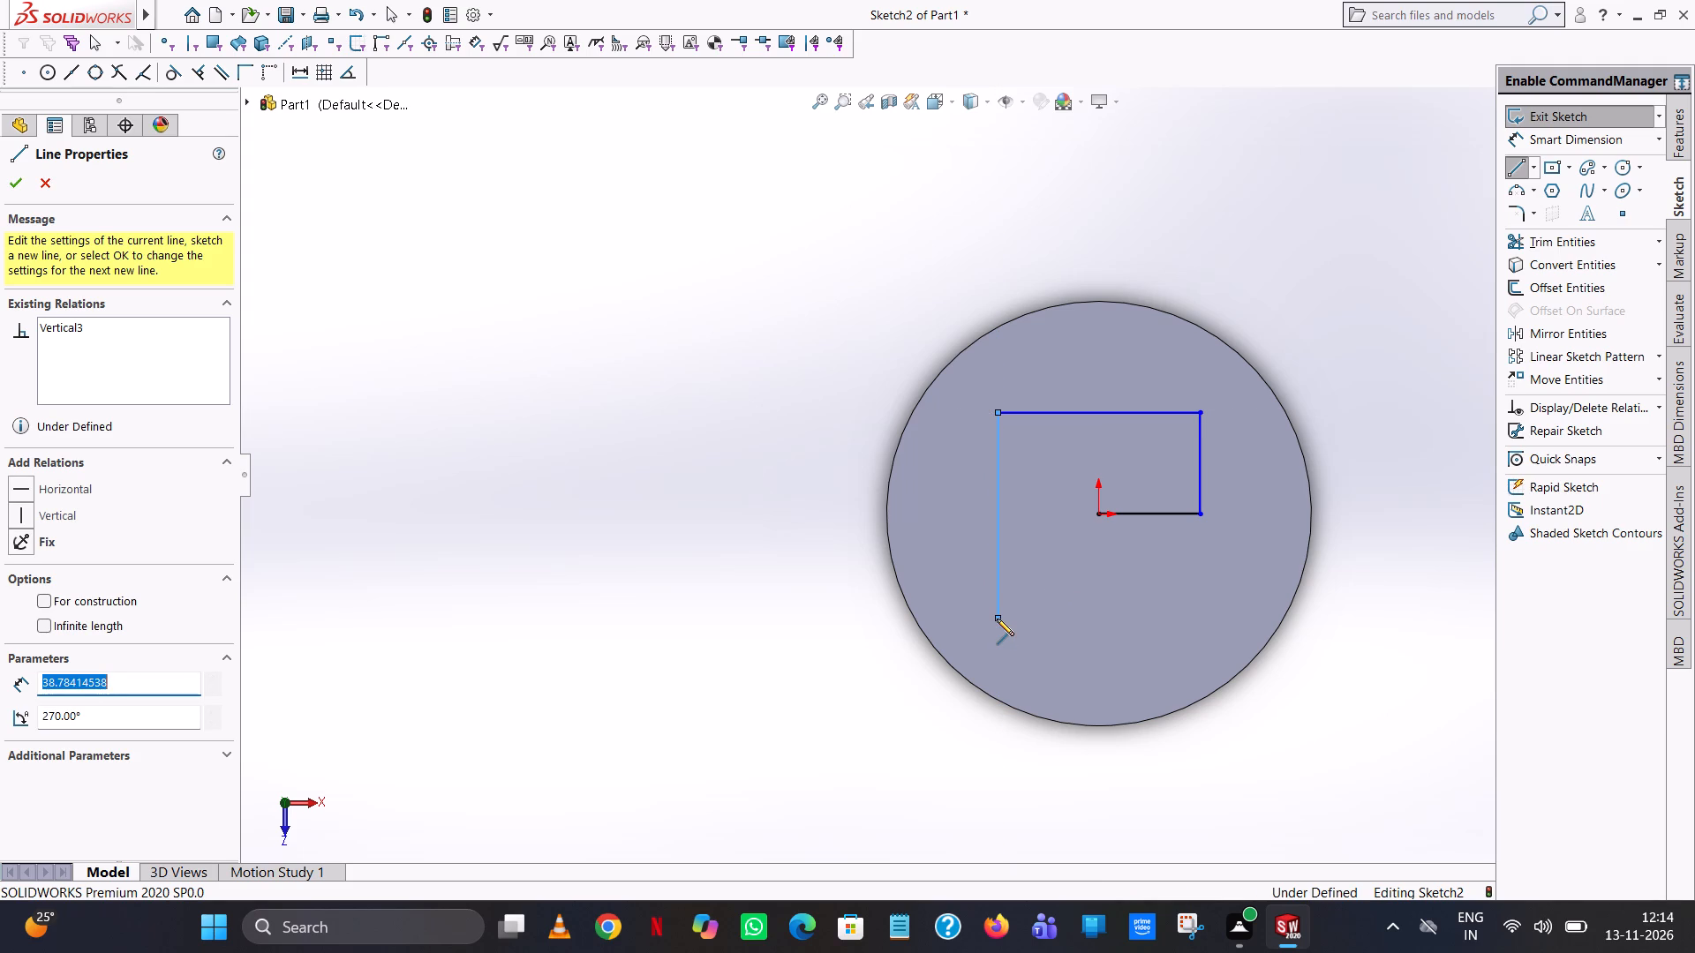
text(38)
key(Return)
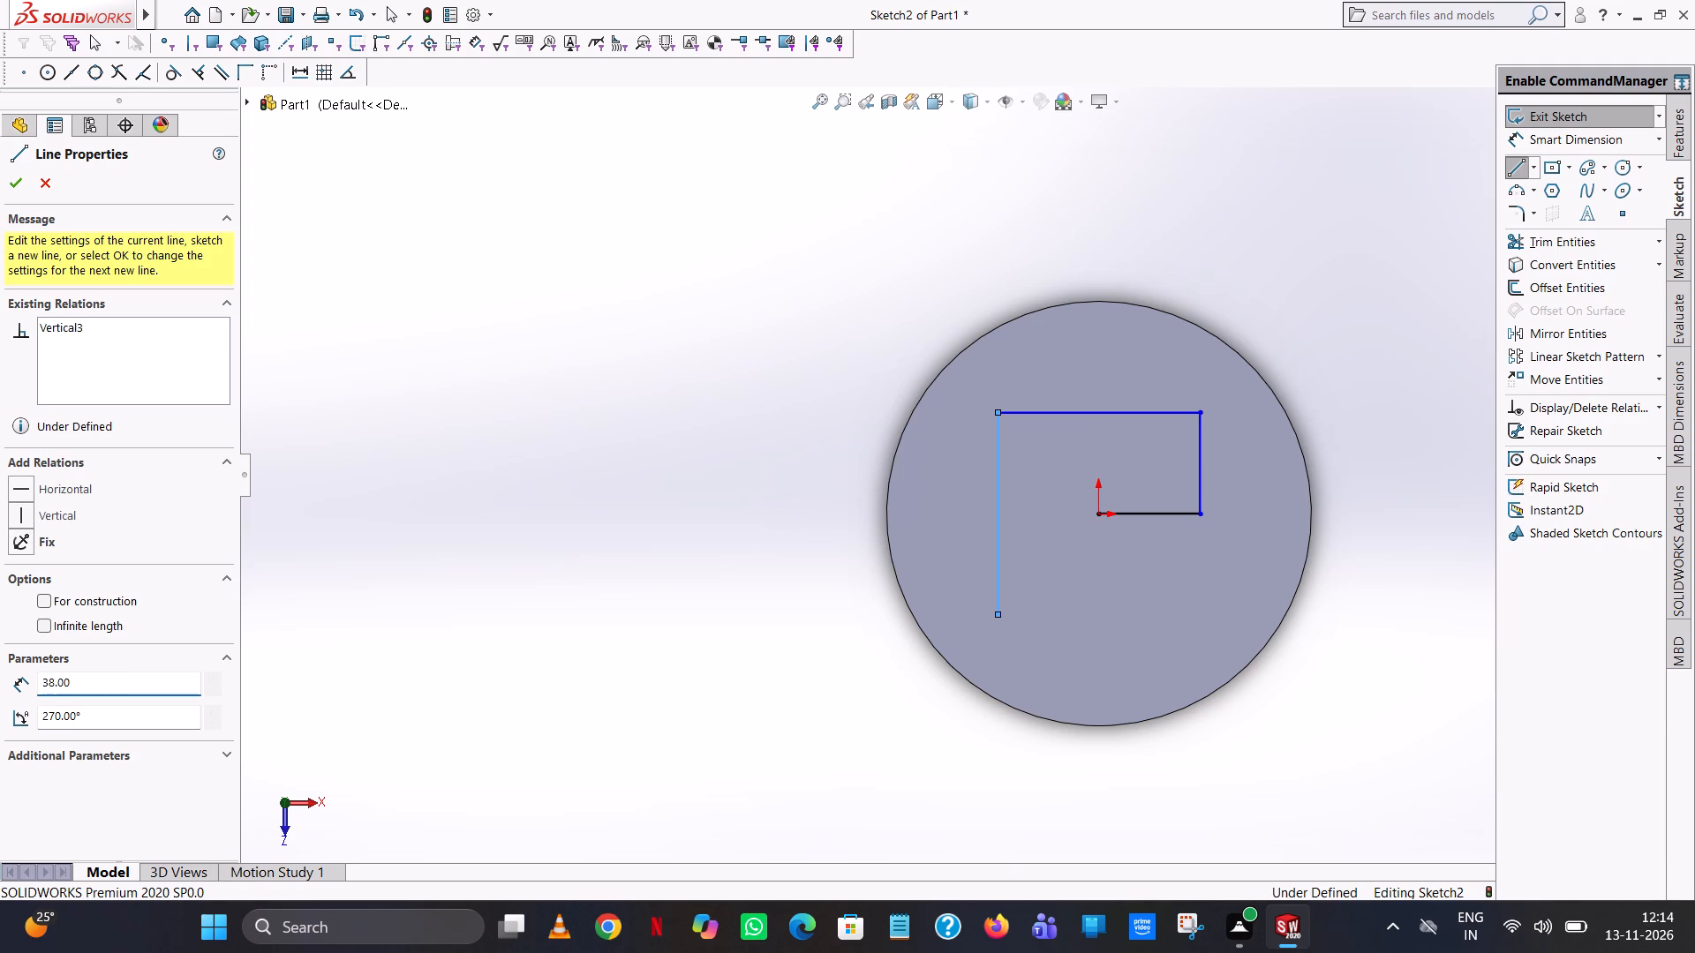
click(1201, 612)
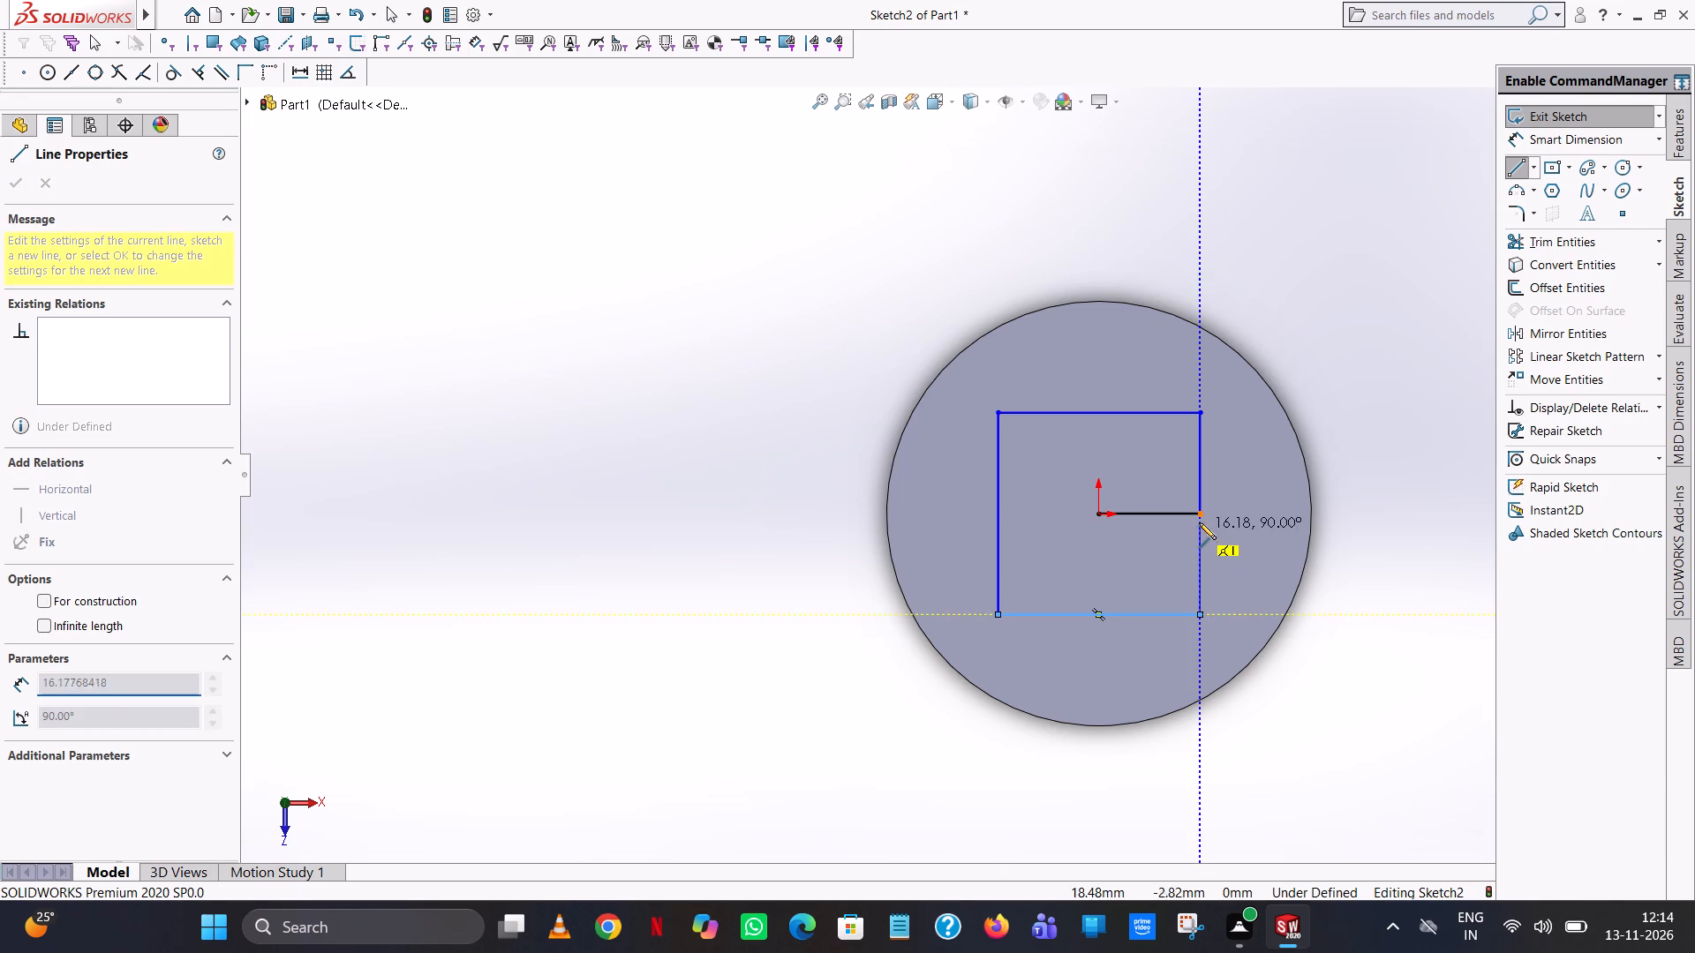
click(1200, 514)
right_click(1200, 514)
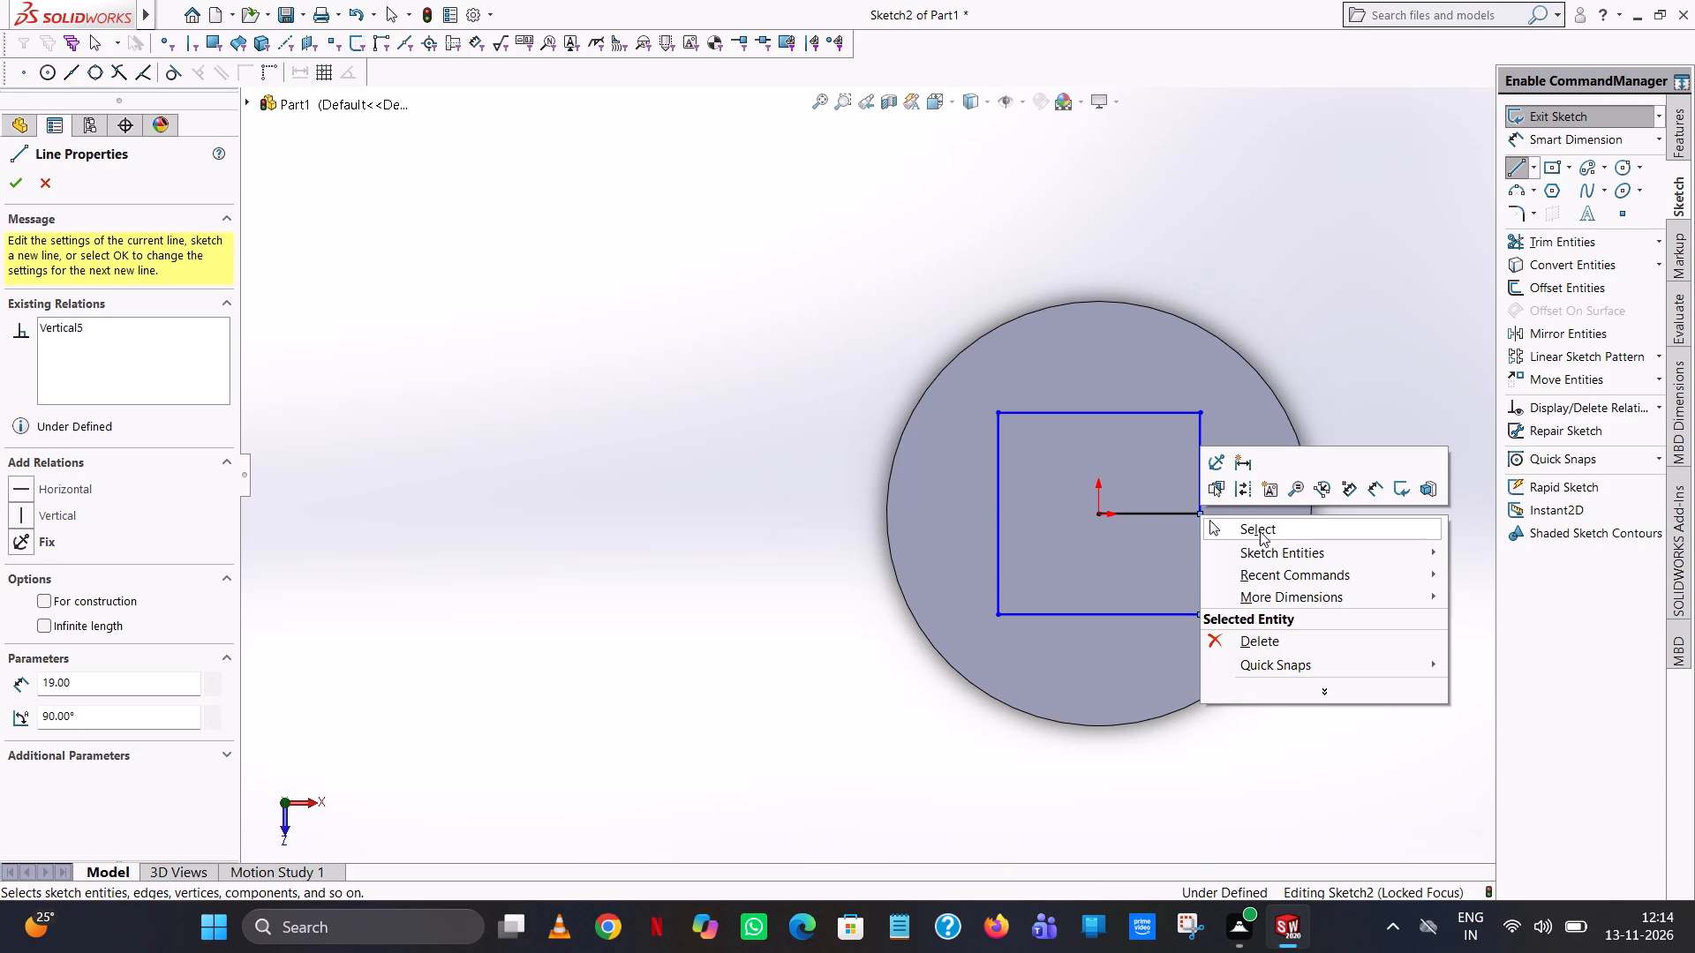
click(1260, 531)
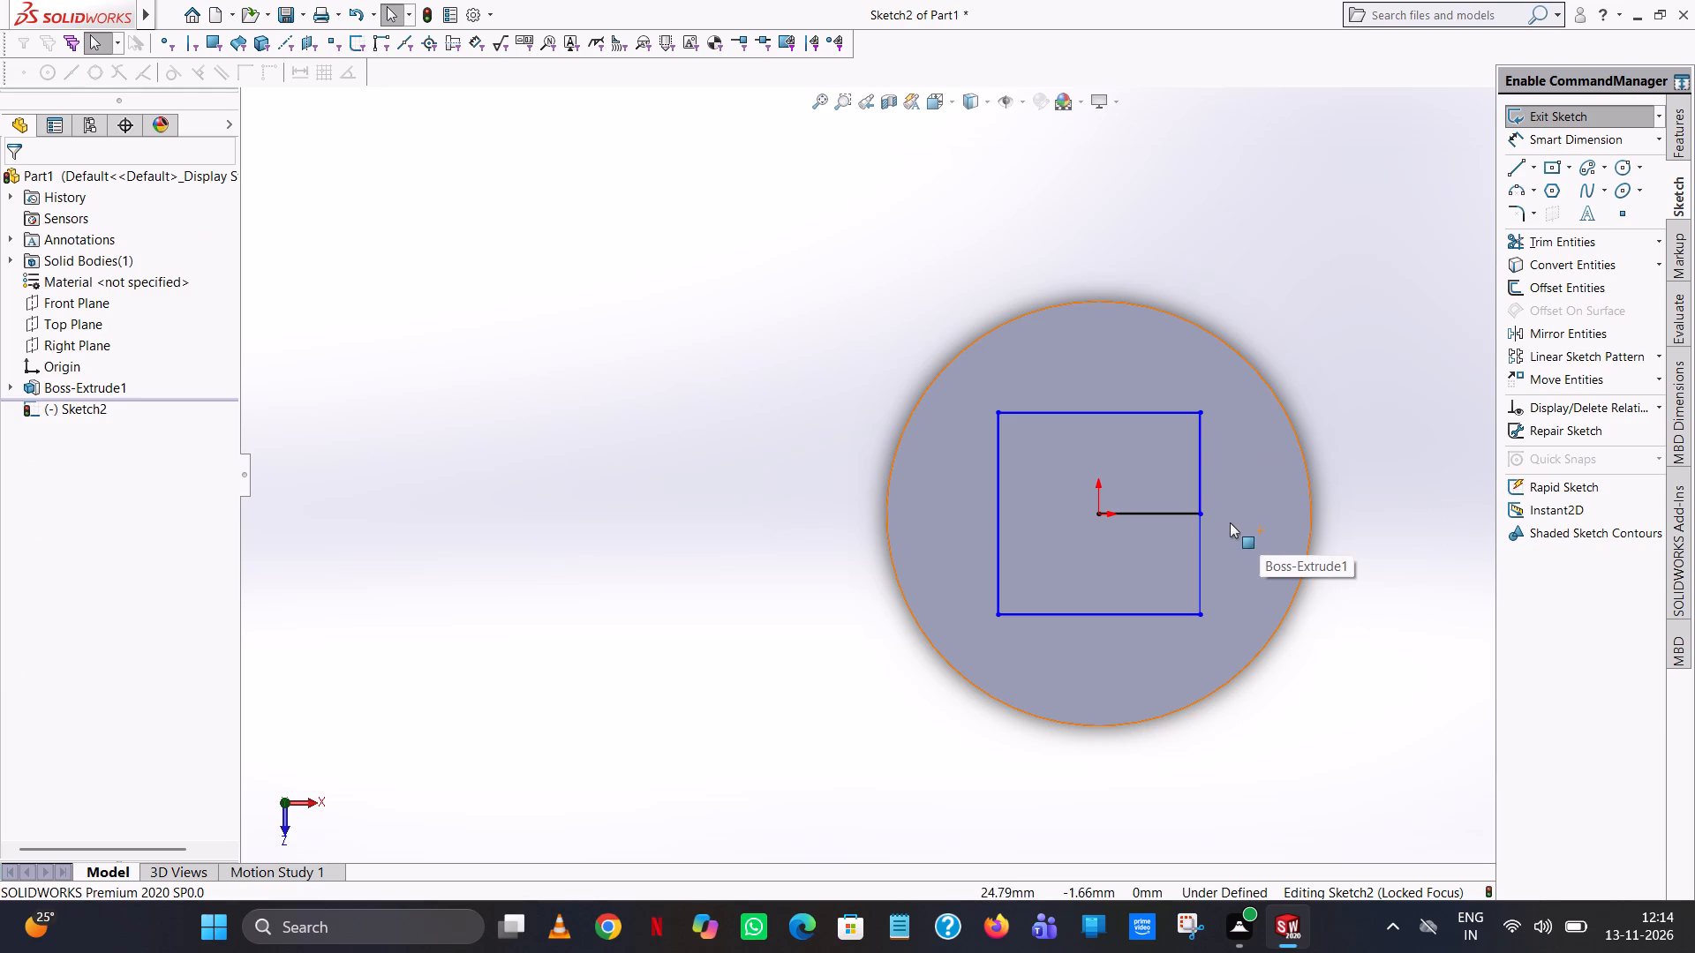
Trim away the horizontal line between the origin and the square's right side.
click(1556, 236)
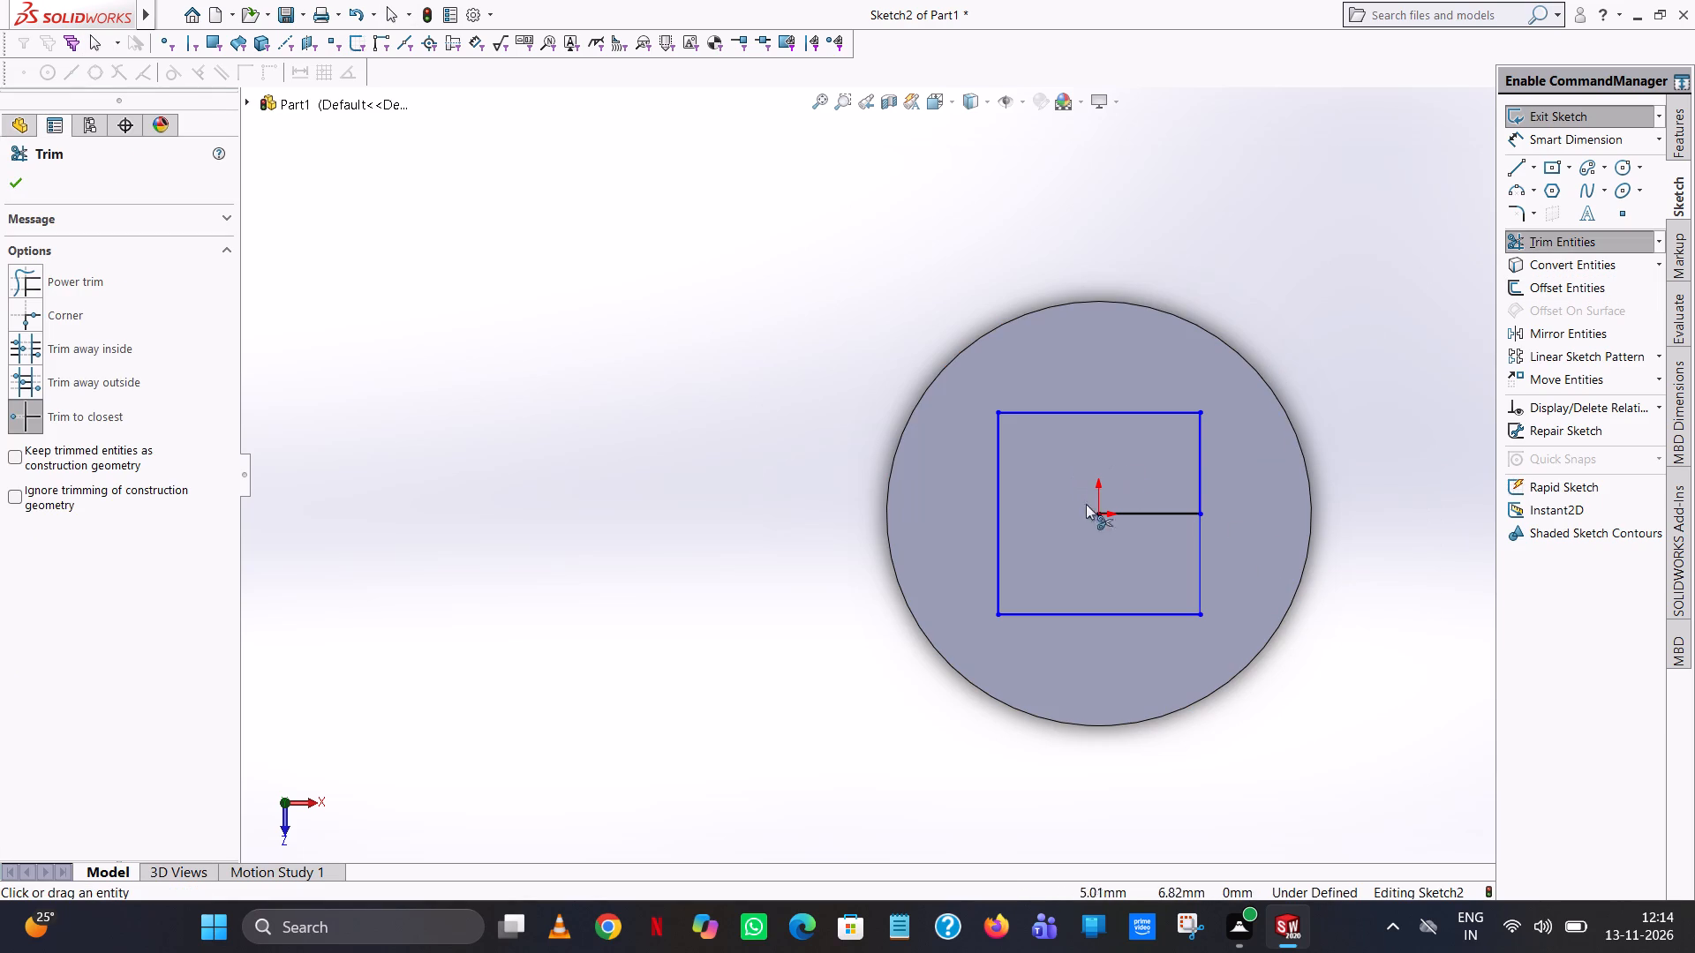
click(1156, 508)
click(1144, 517)
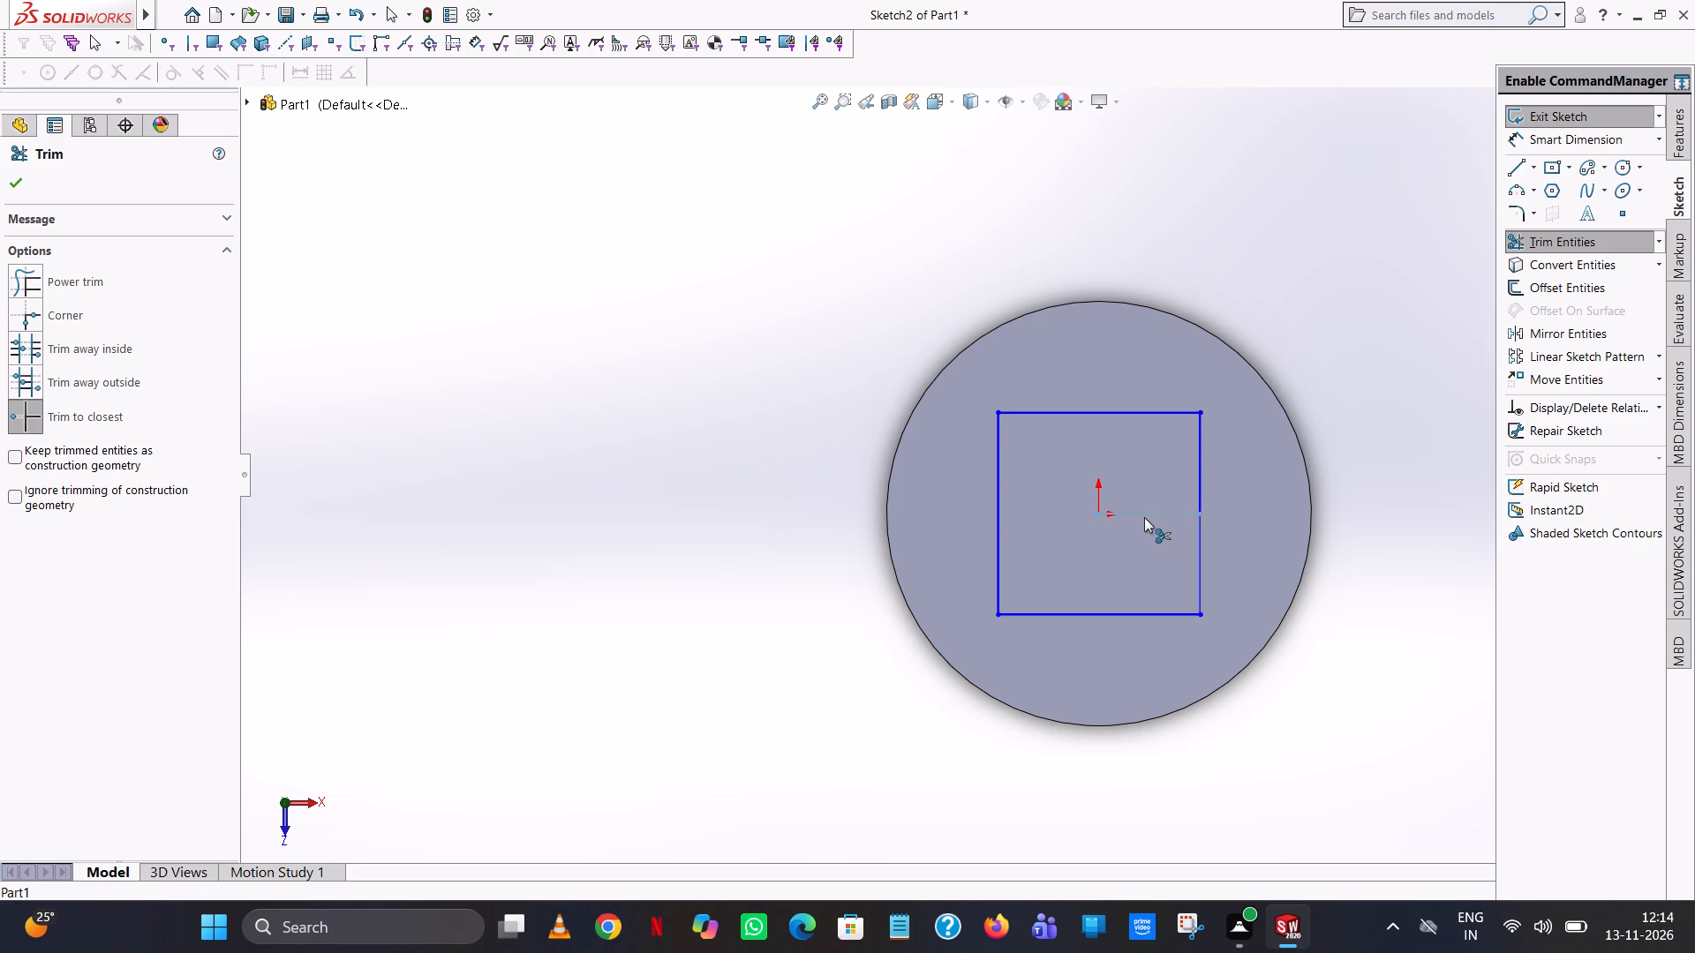
click(10, 182)
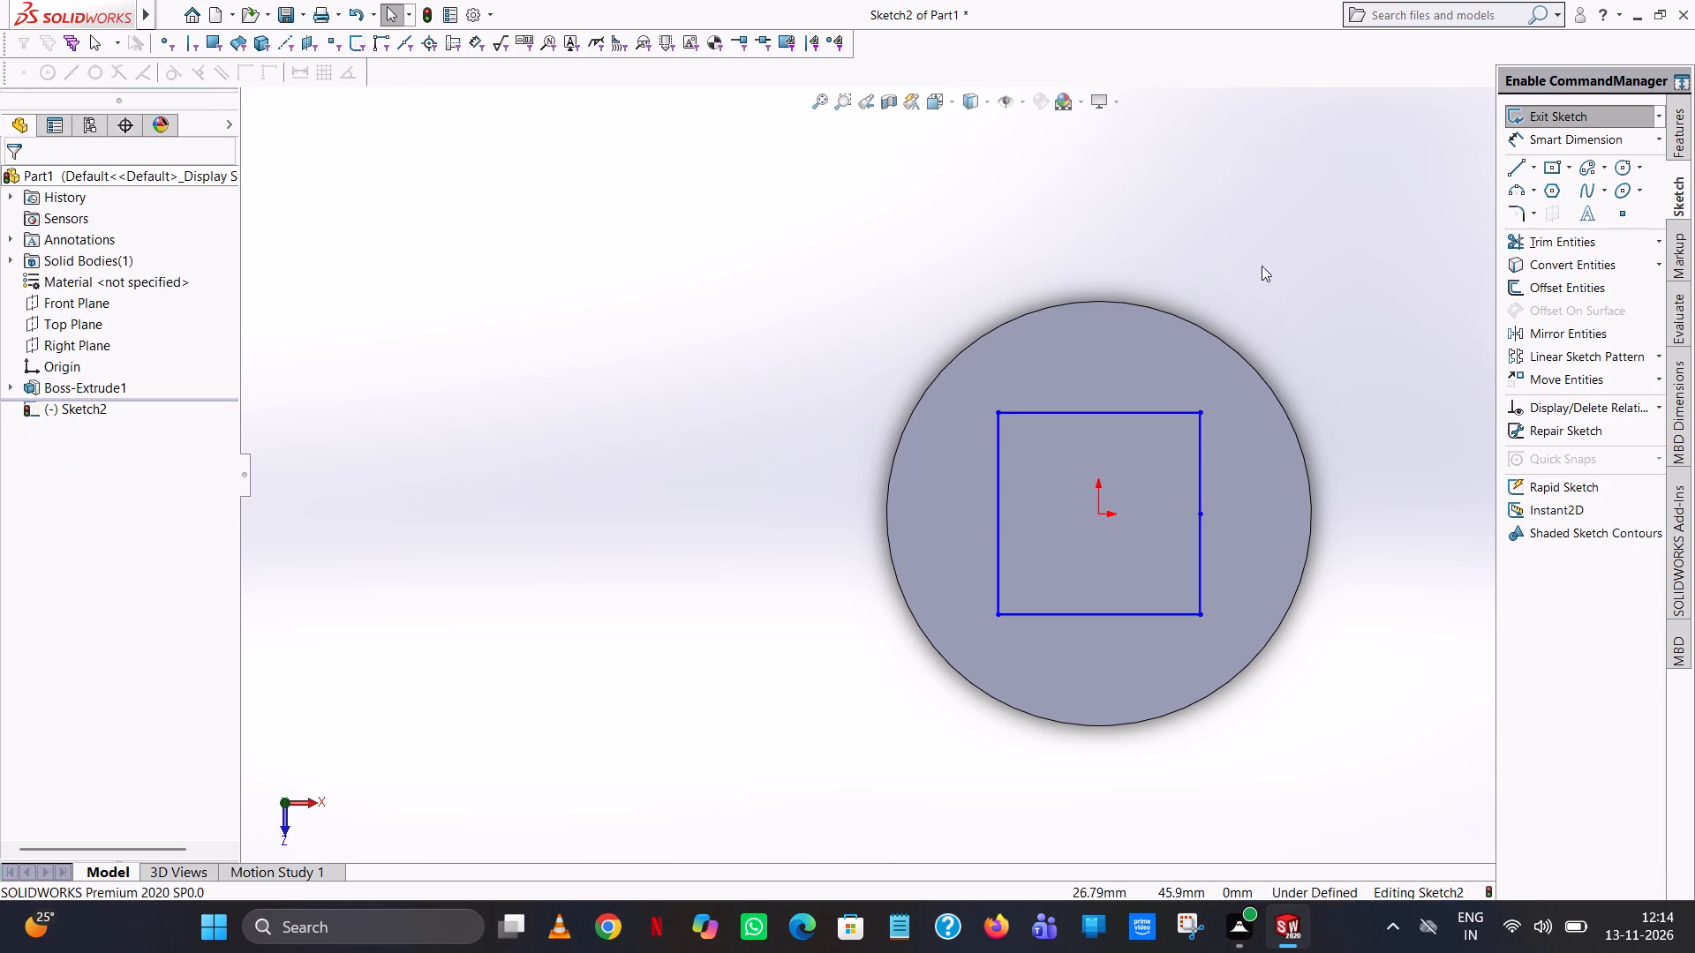
click(1292, 259)
Apply 5 mm sketch fillets to all four corners of the square.
click(1518, 206)
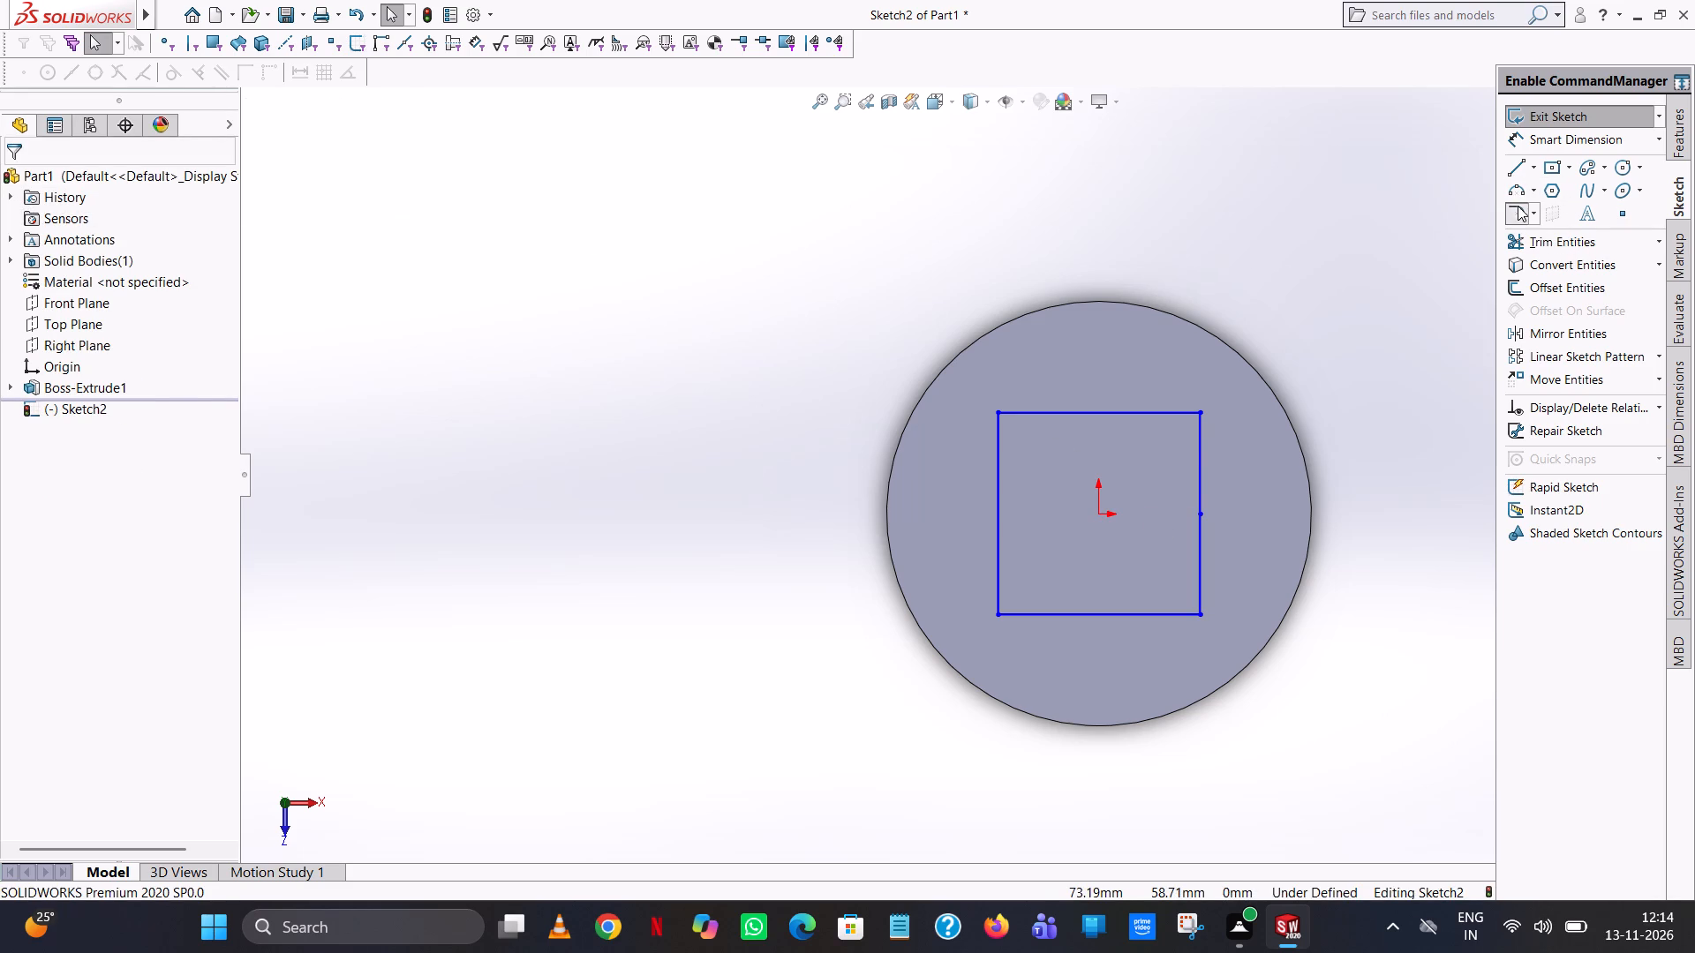
key(5)
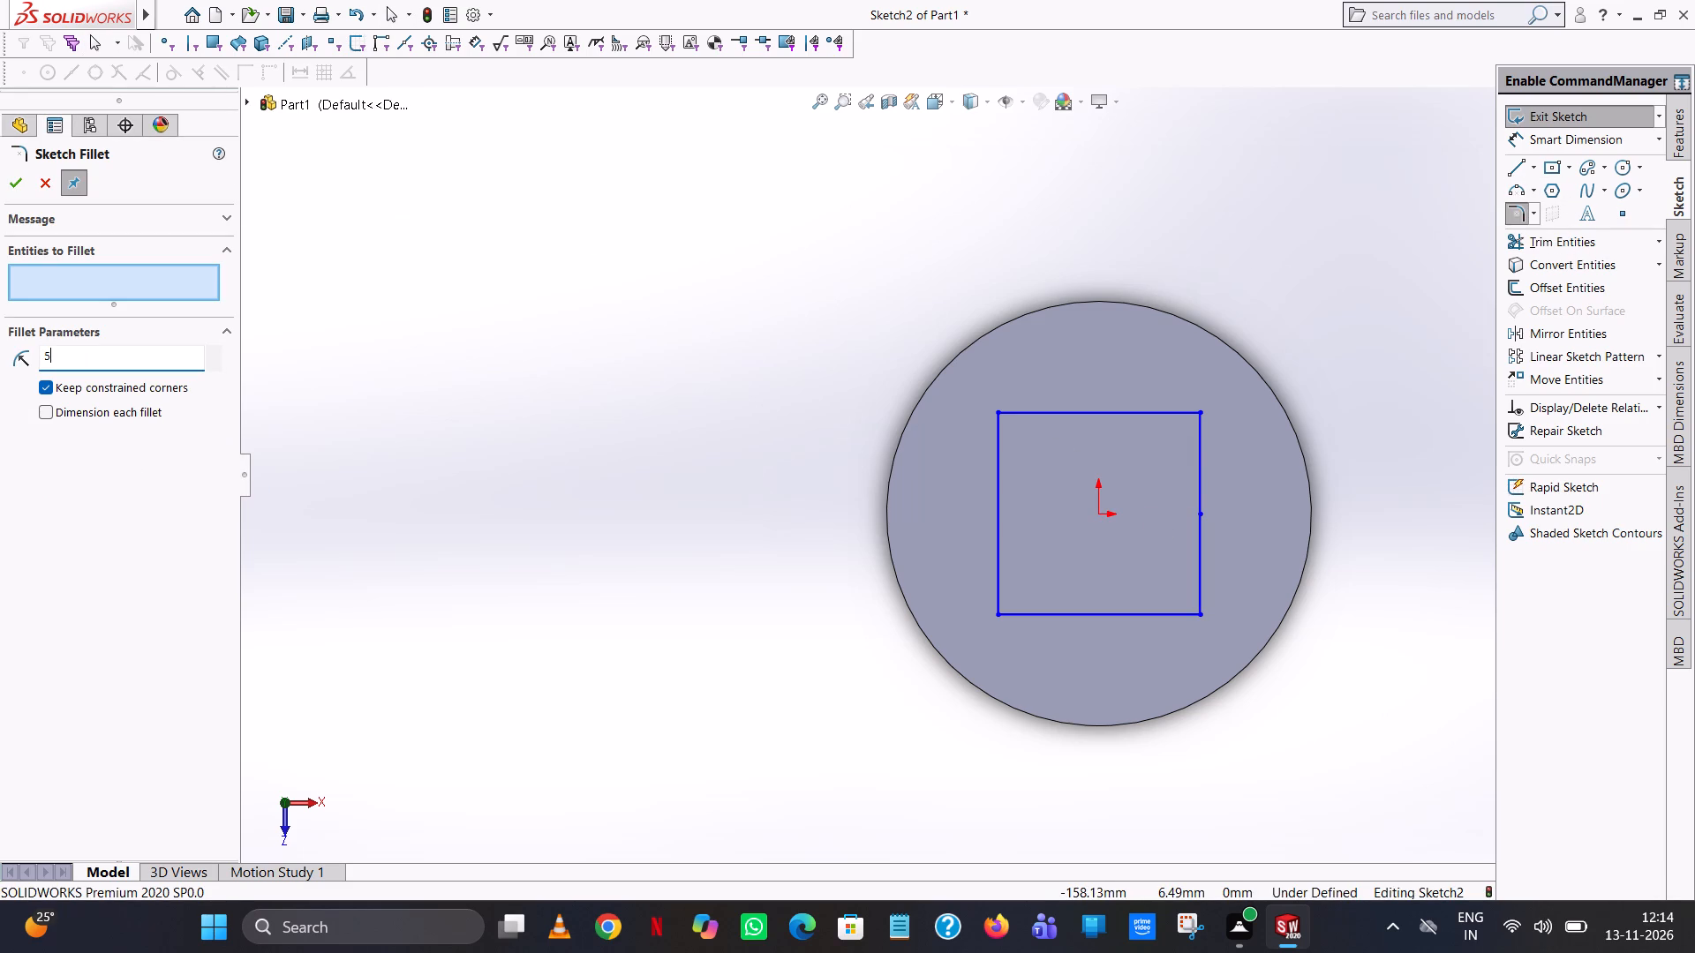
key(Return)
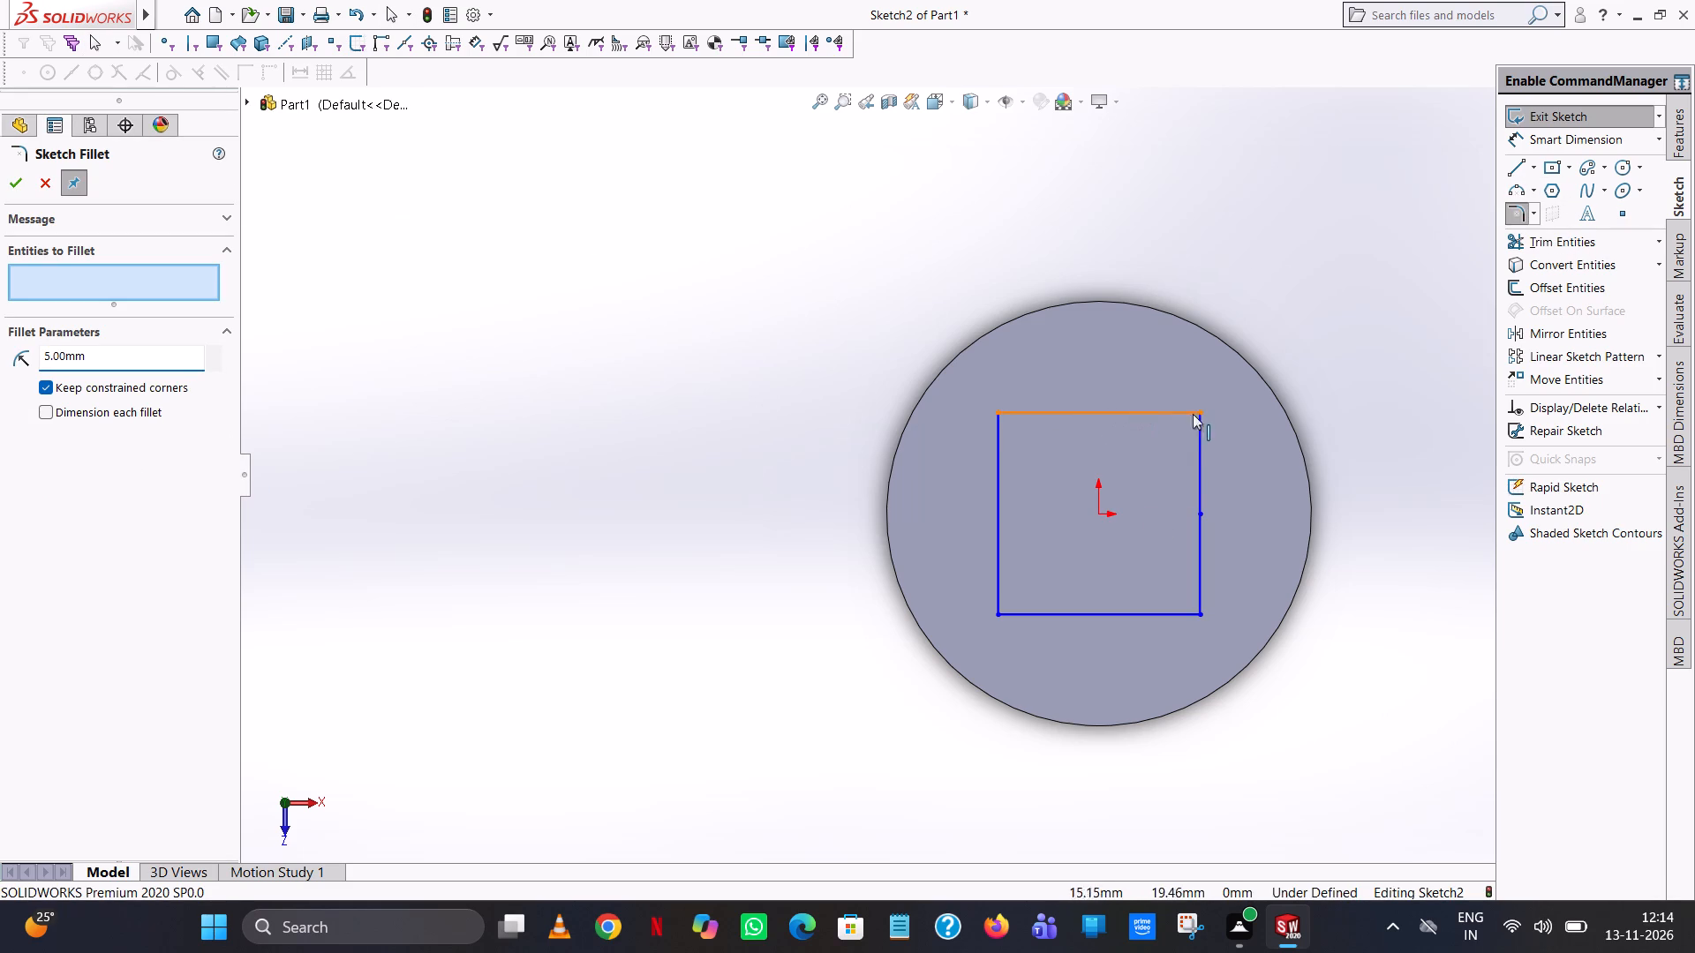
click(1200, 414)
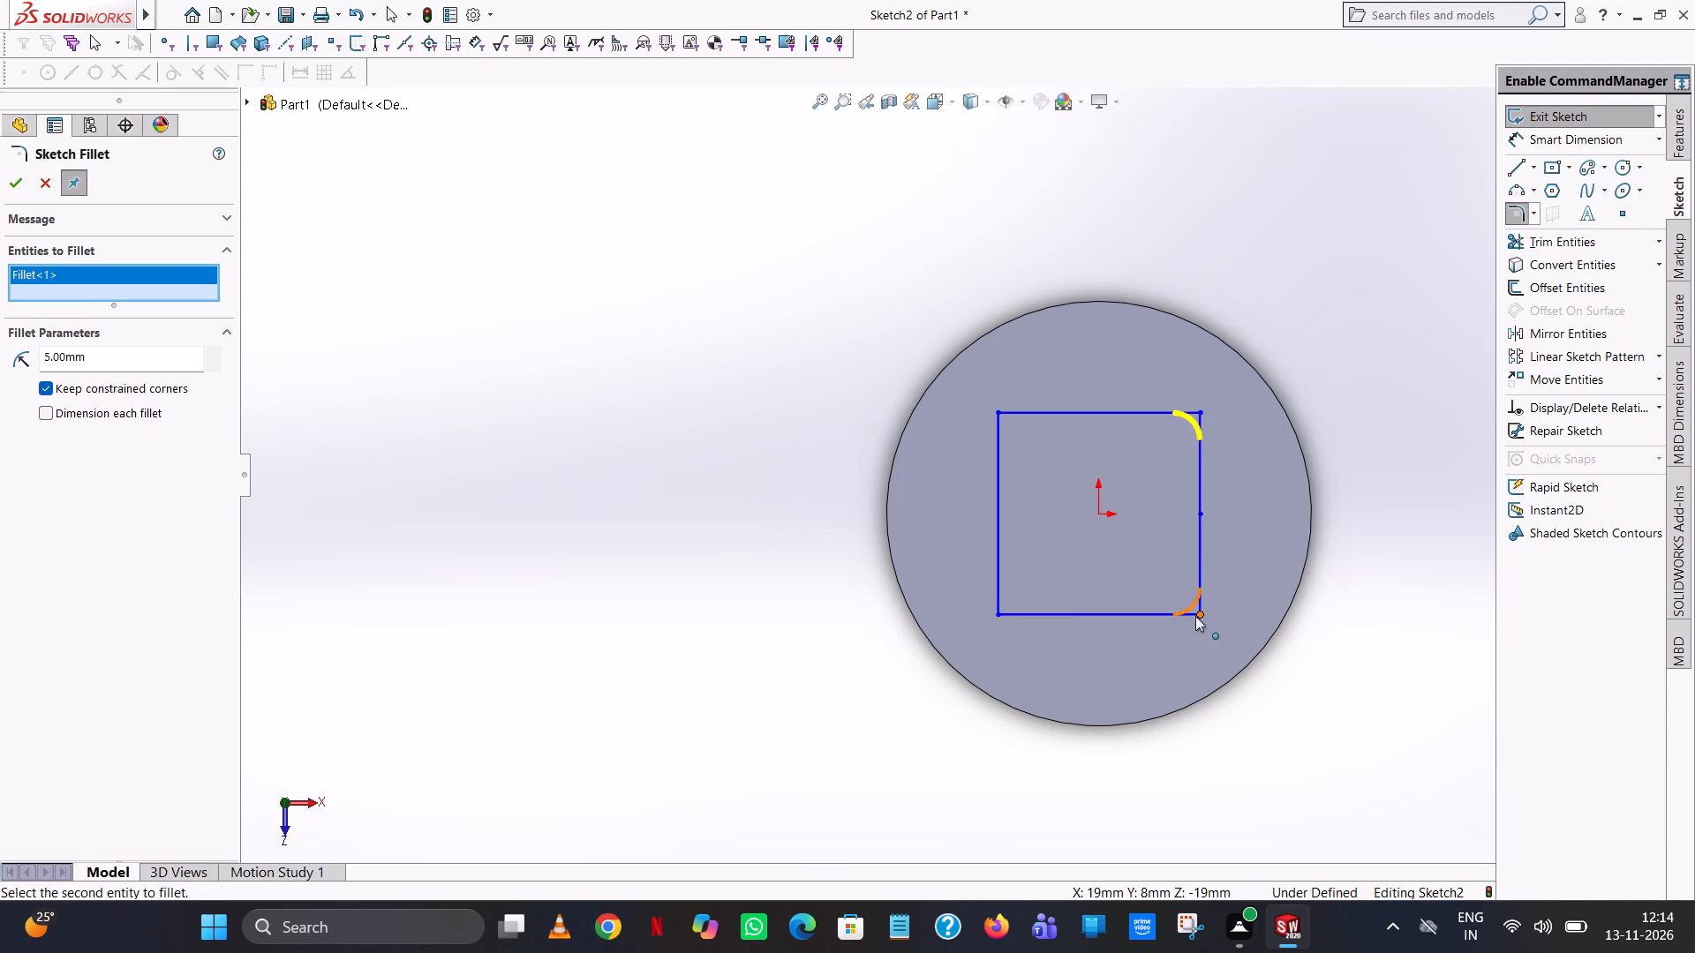
click(1195, 615)
click(998, 612)
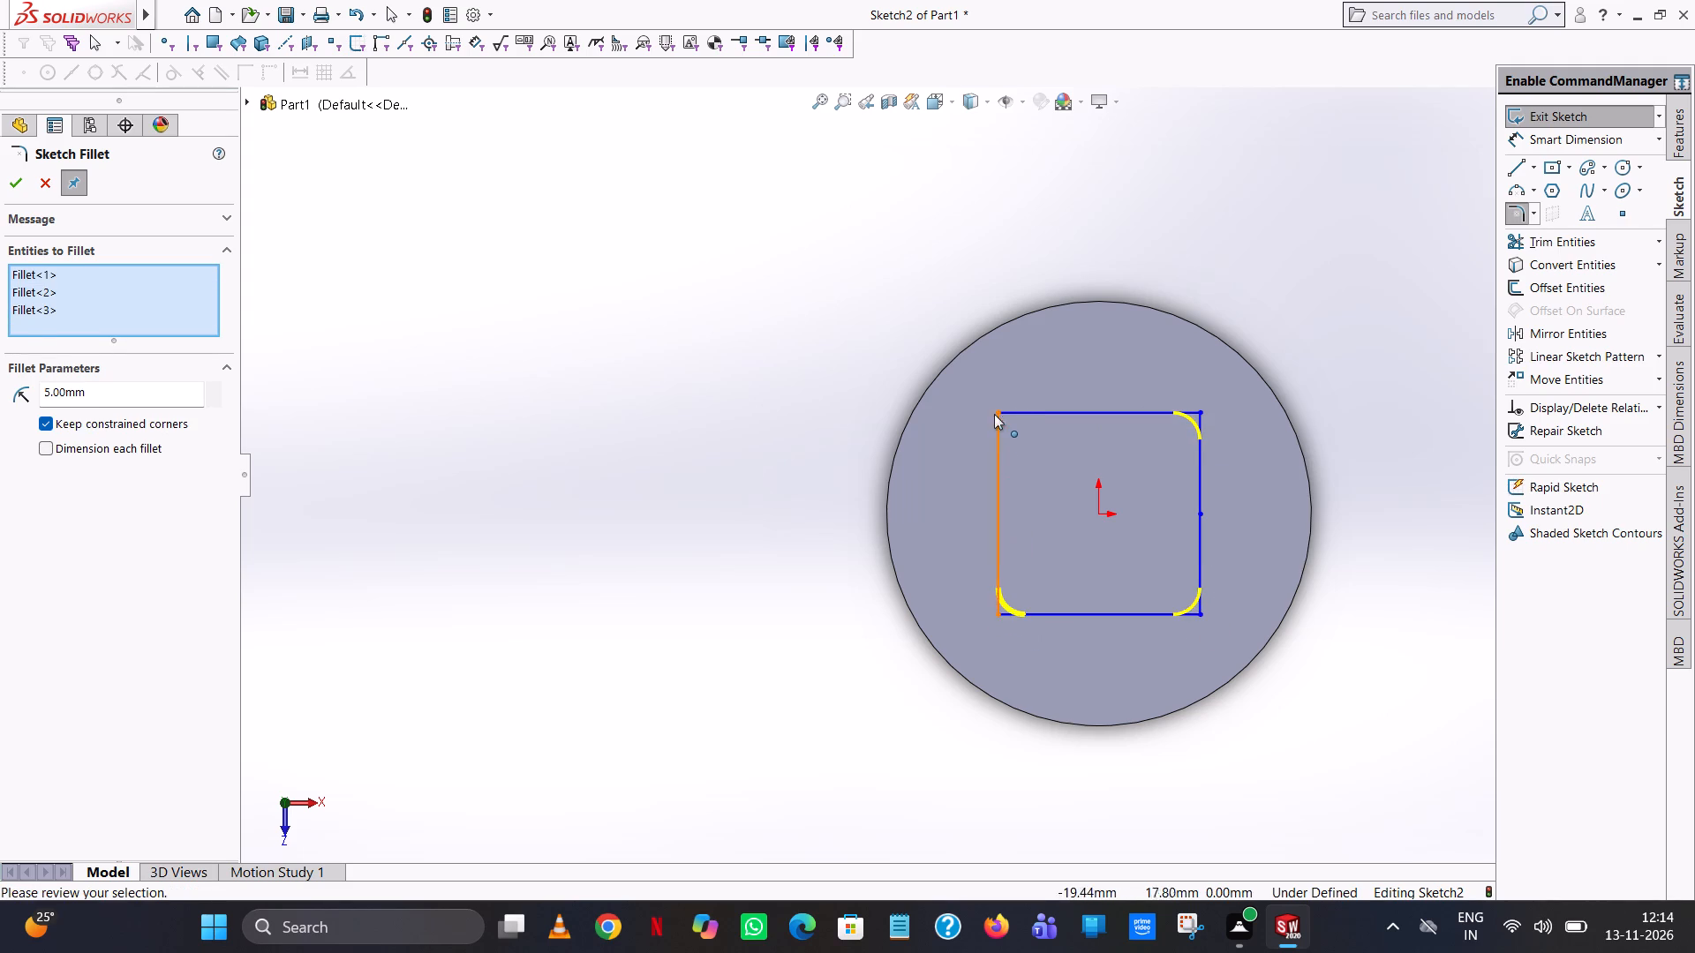
click(998, 414)
click(10, 184)
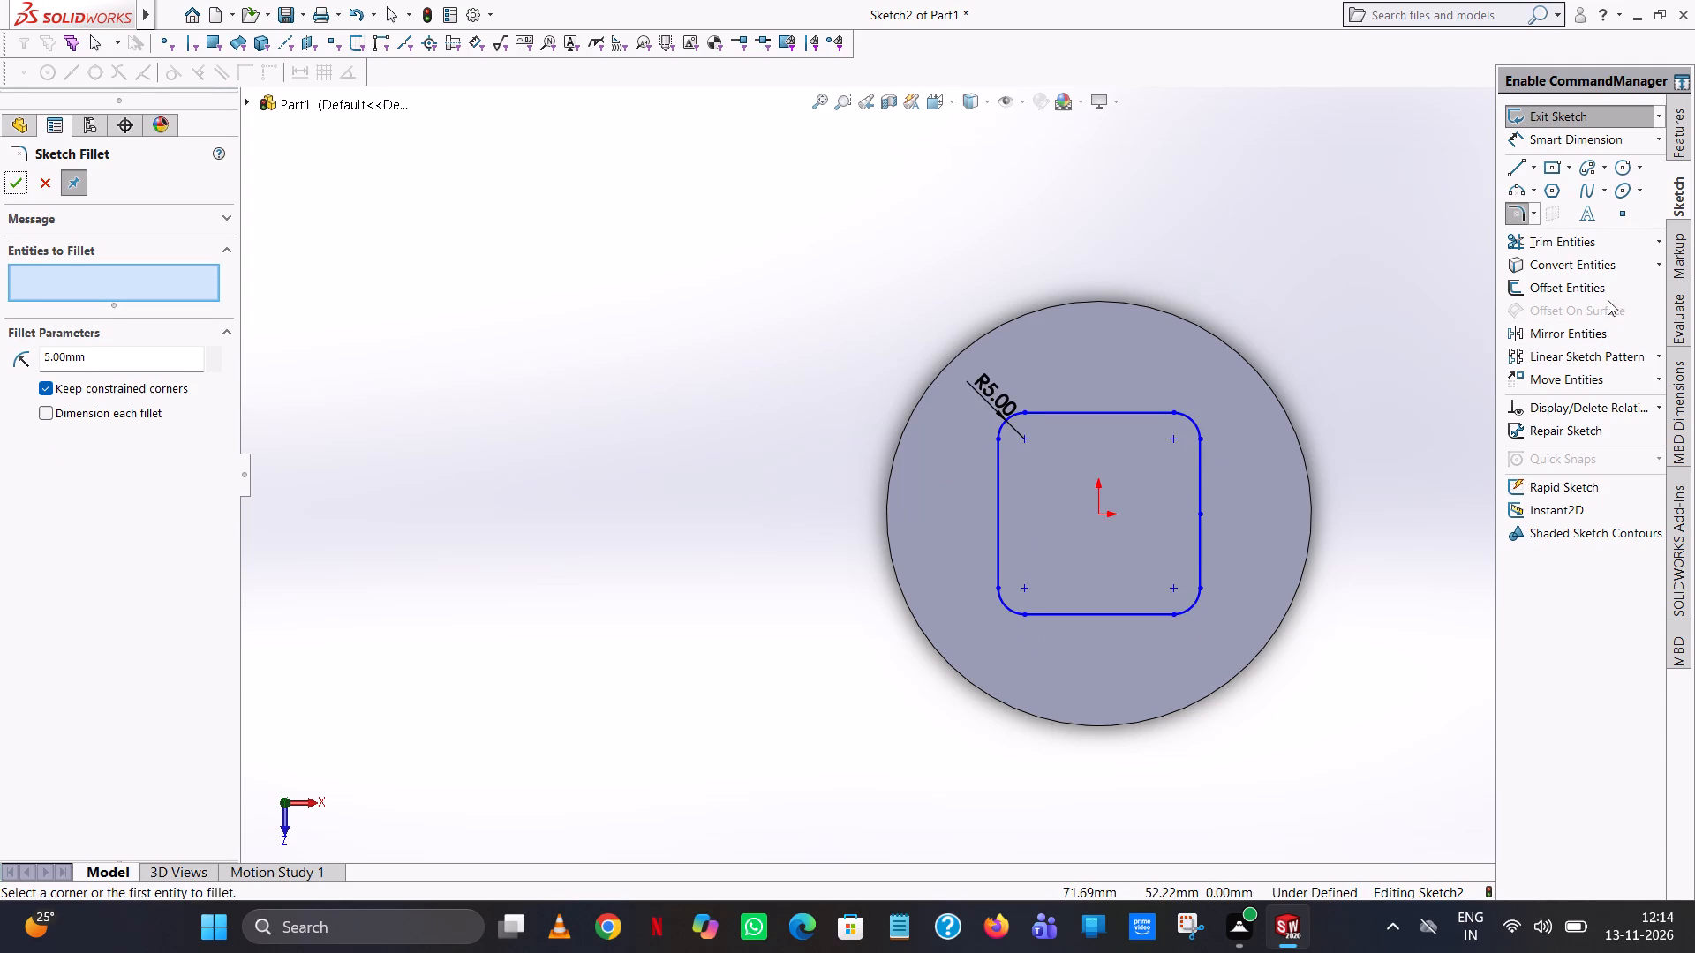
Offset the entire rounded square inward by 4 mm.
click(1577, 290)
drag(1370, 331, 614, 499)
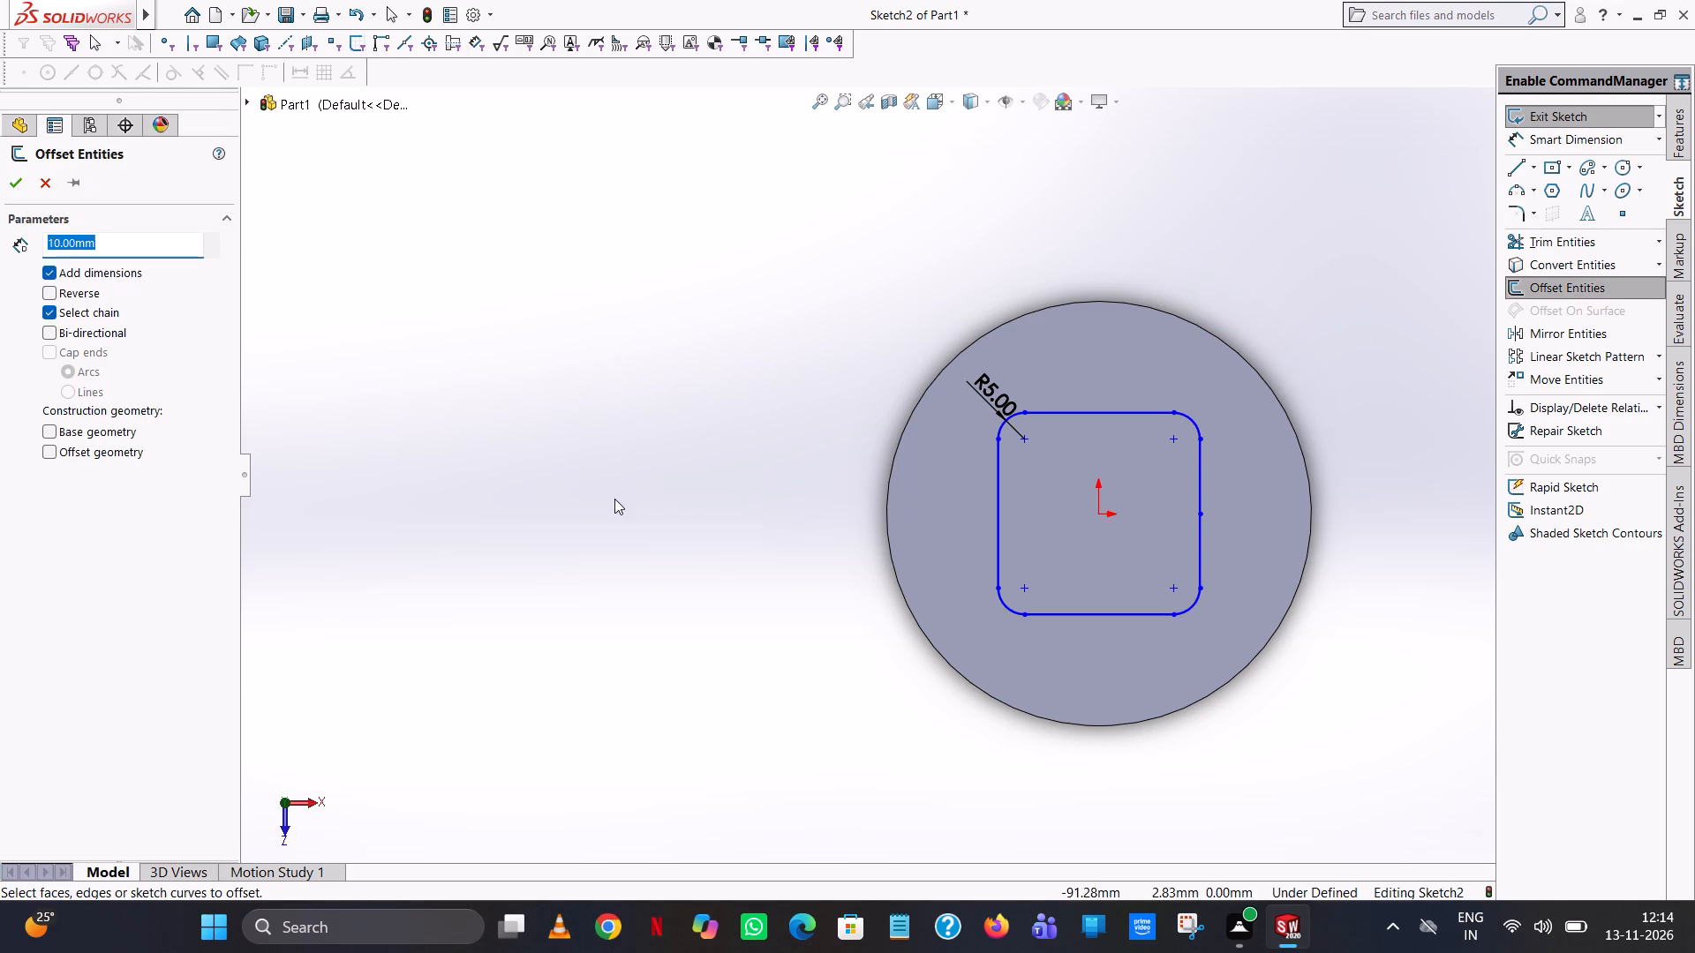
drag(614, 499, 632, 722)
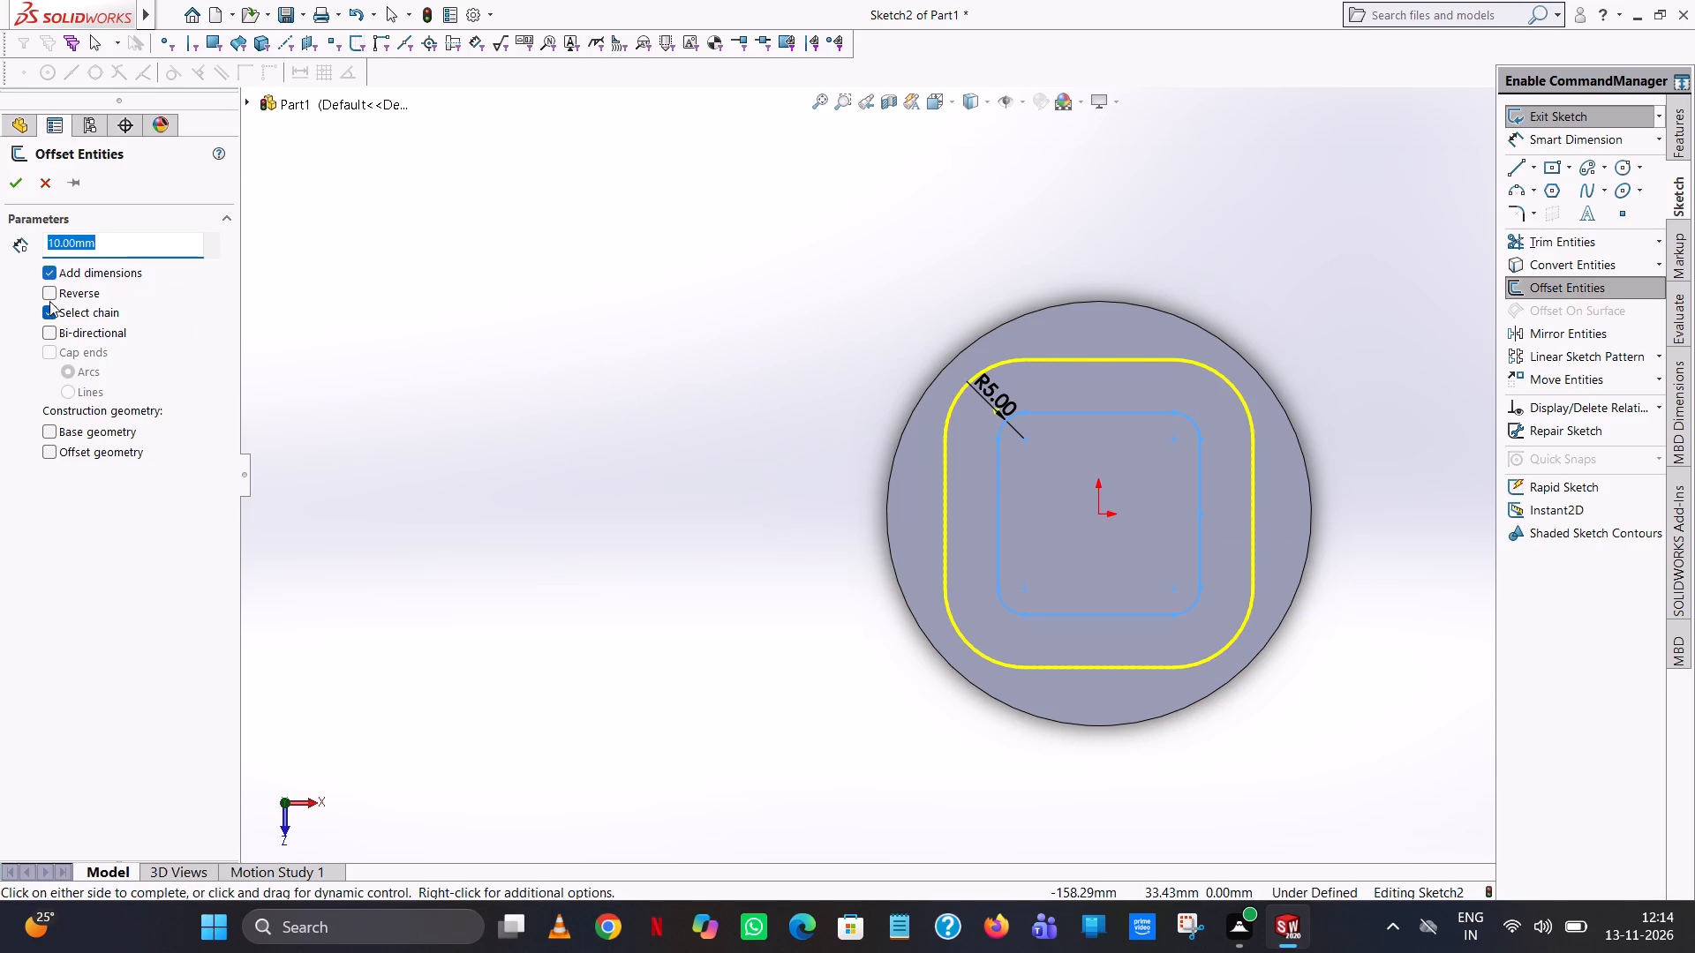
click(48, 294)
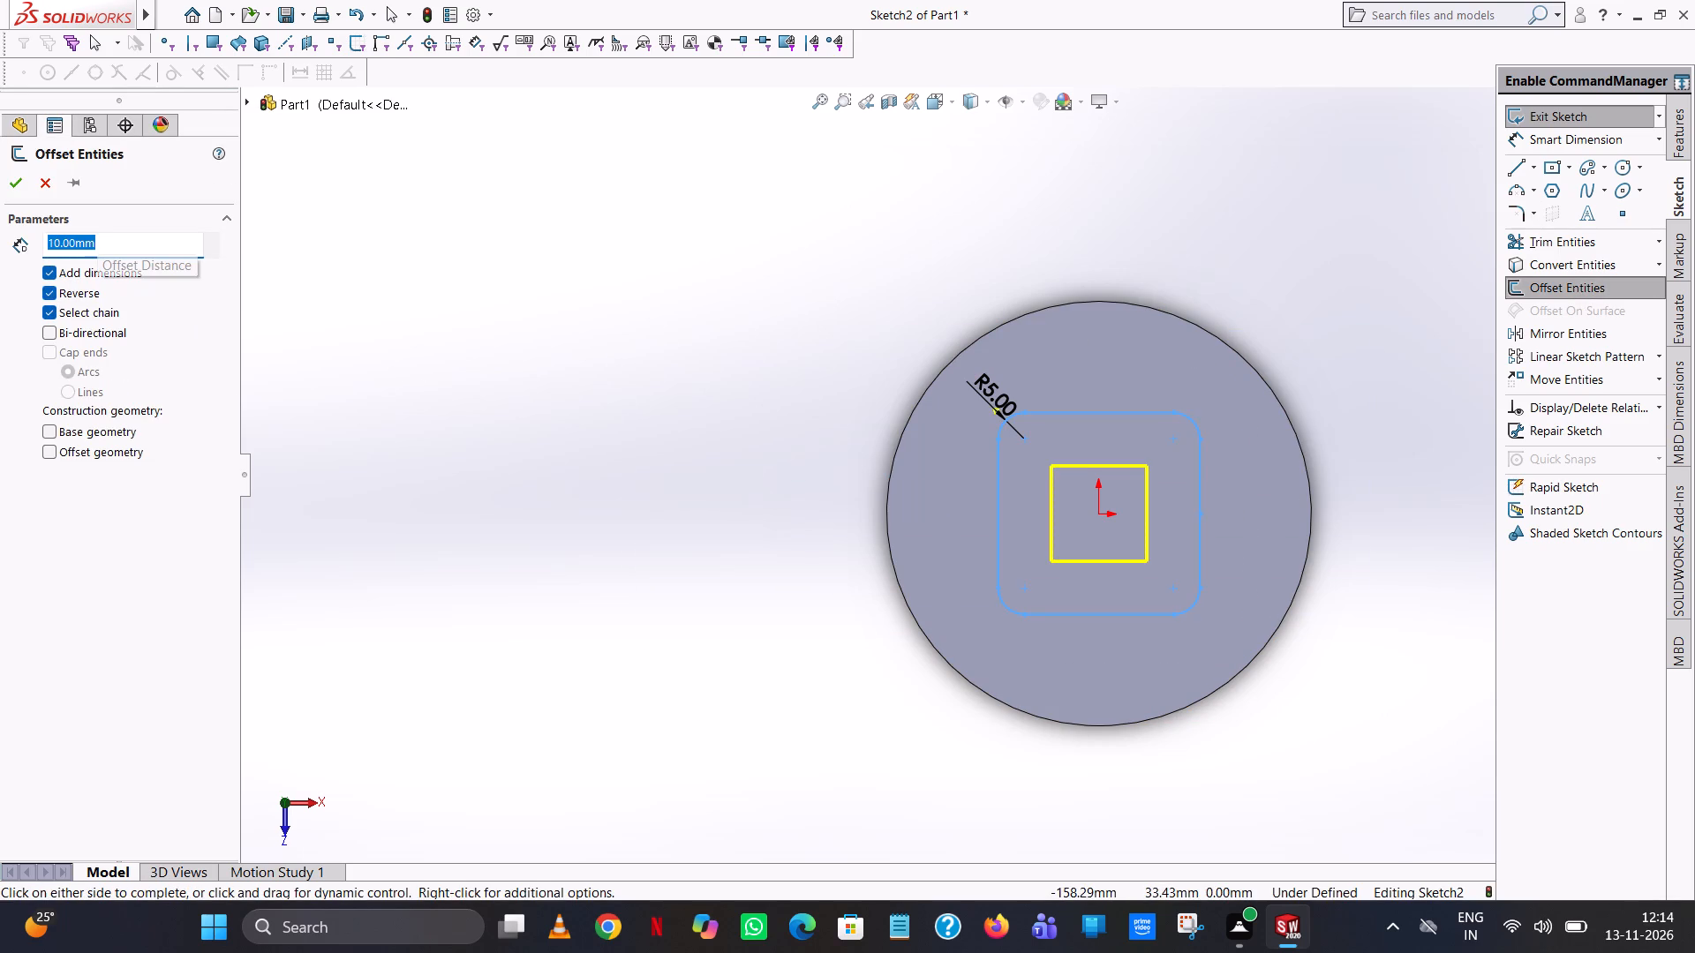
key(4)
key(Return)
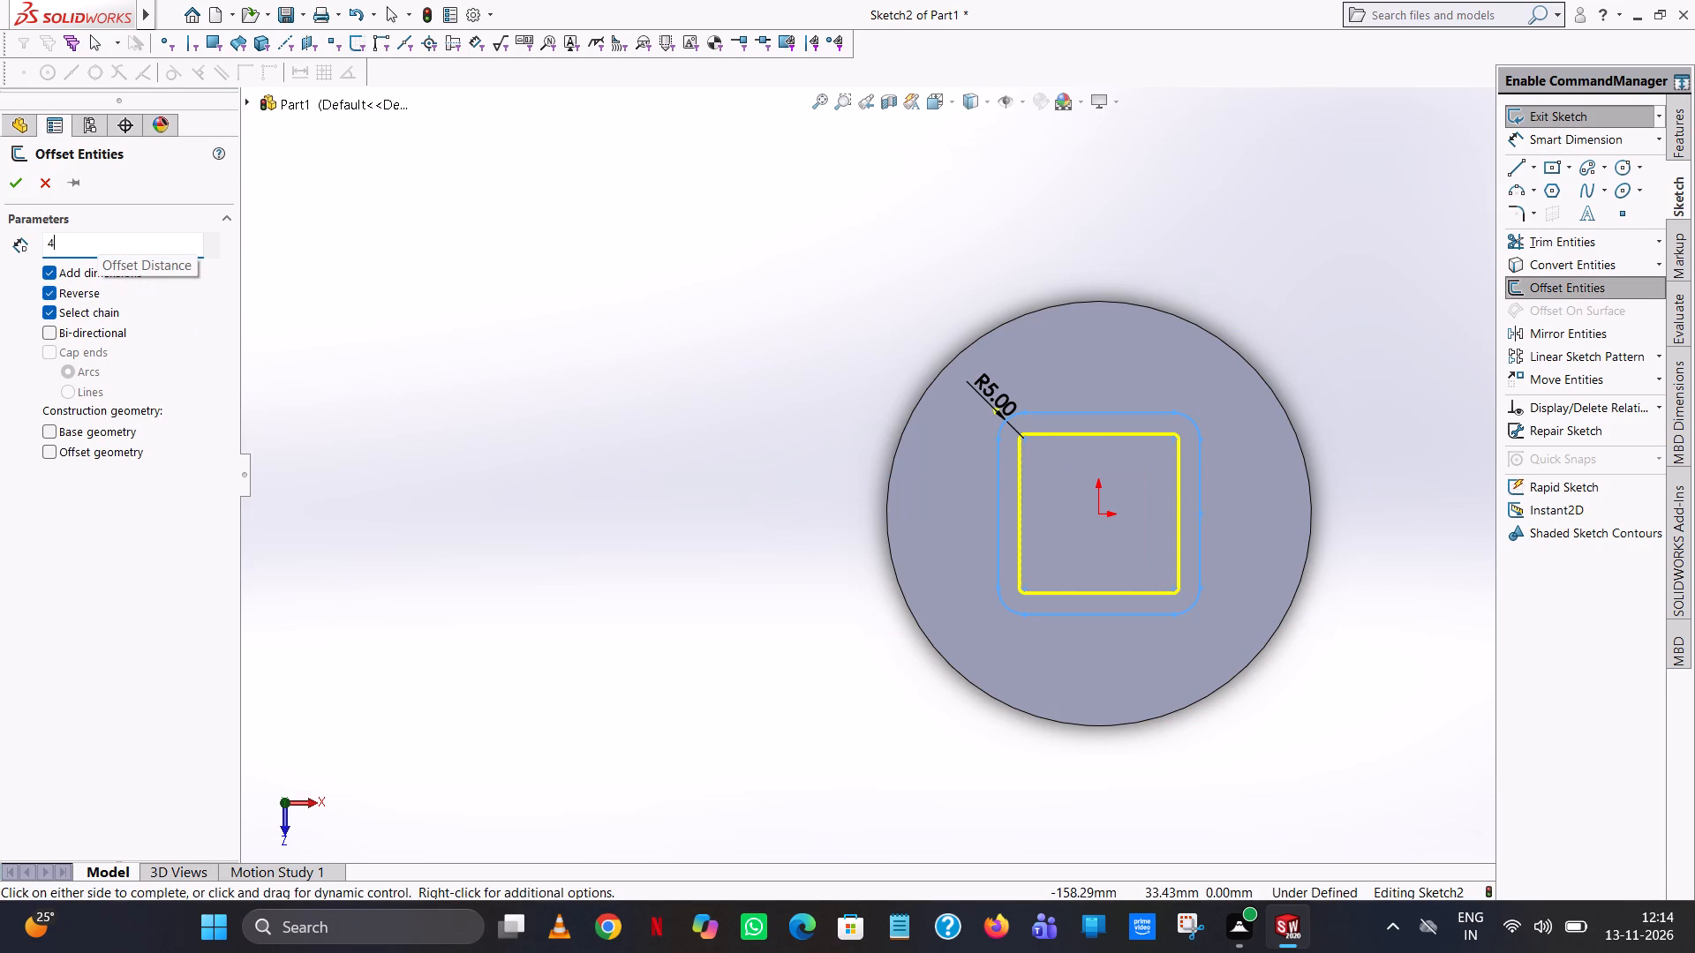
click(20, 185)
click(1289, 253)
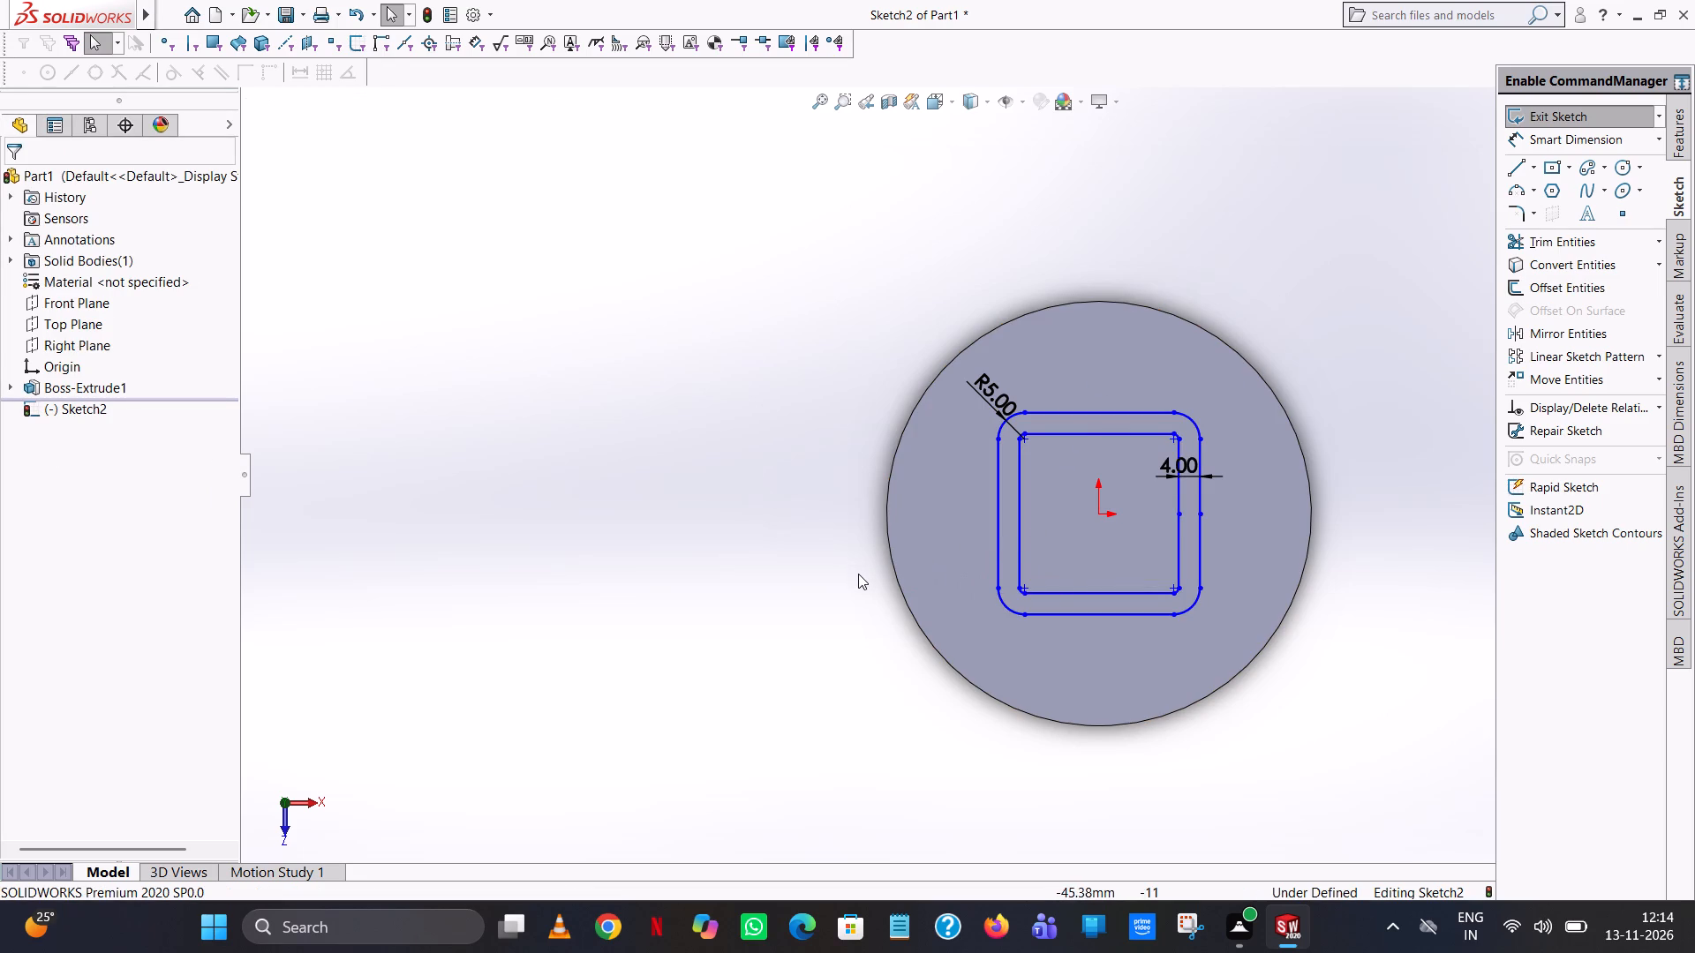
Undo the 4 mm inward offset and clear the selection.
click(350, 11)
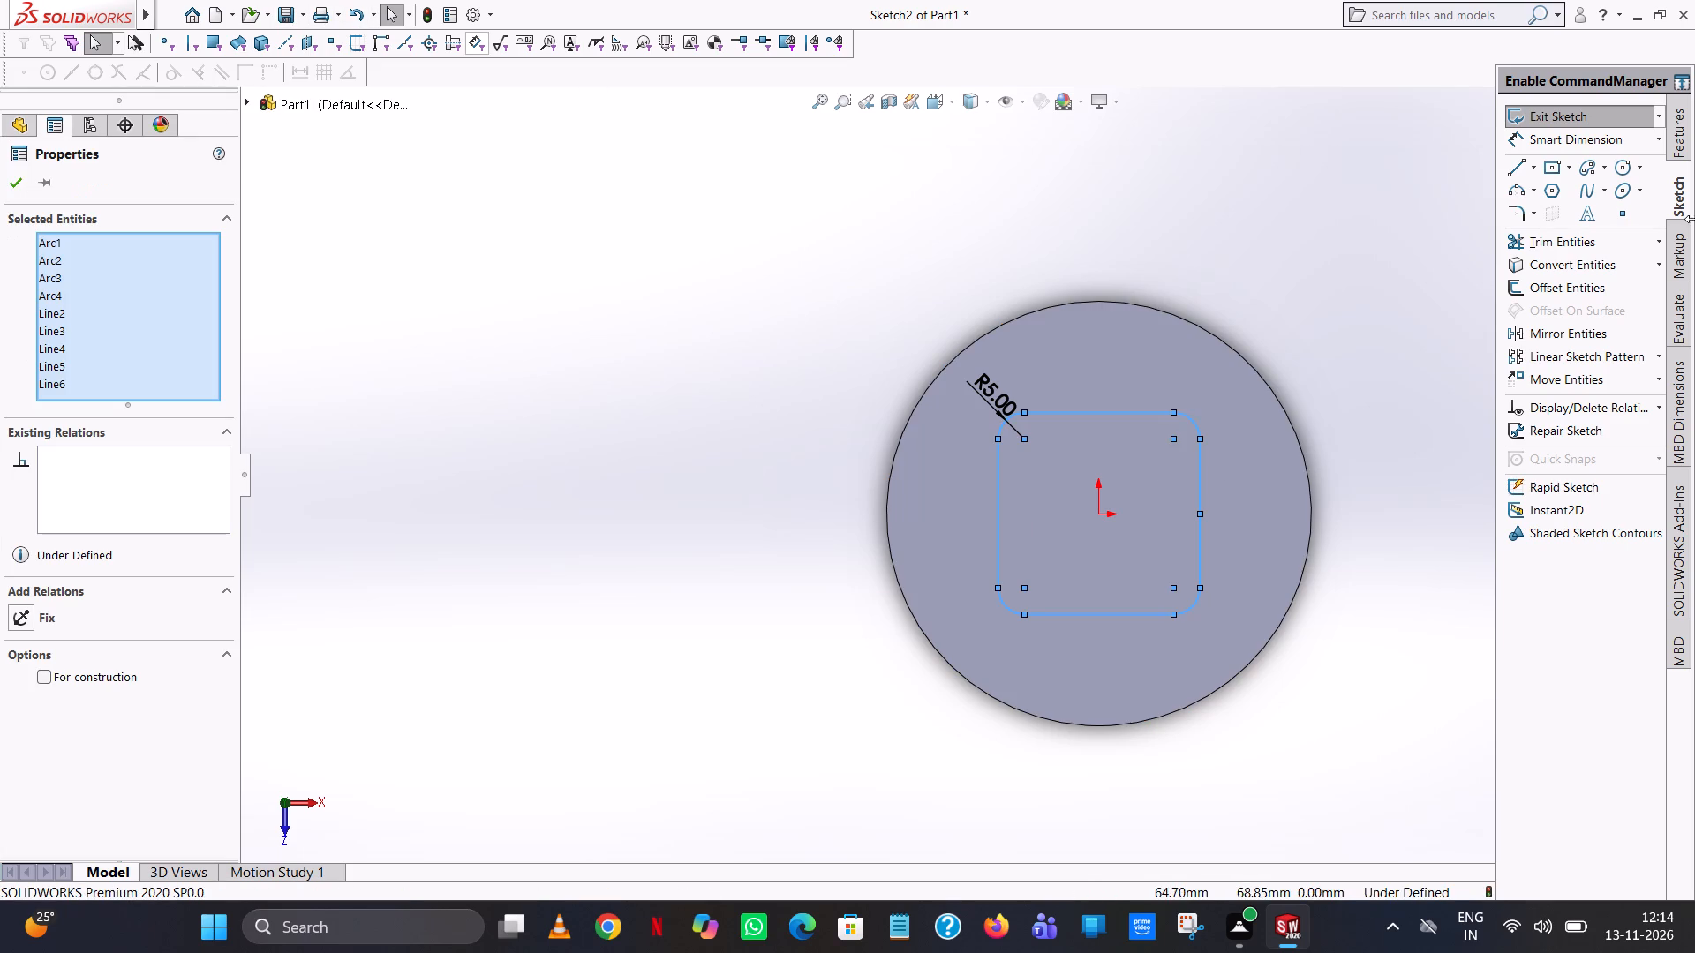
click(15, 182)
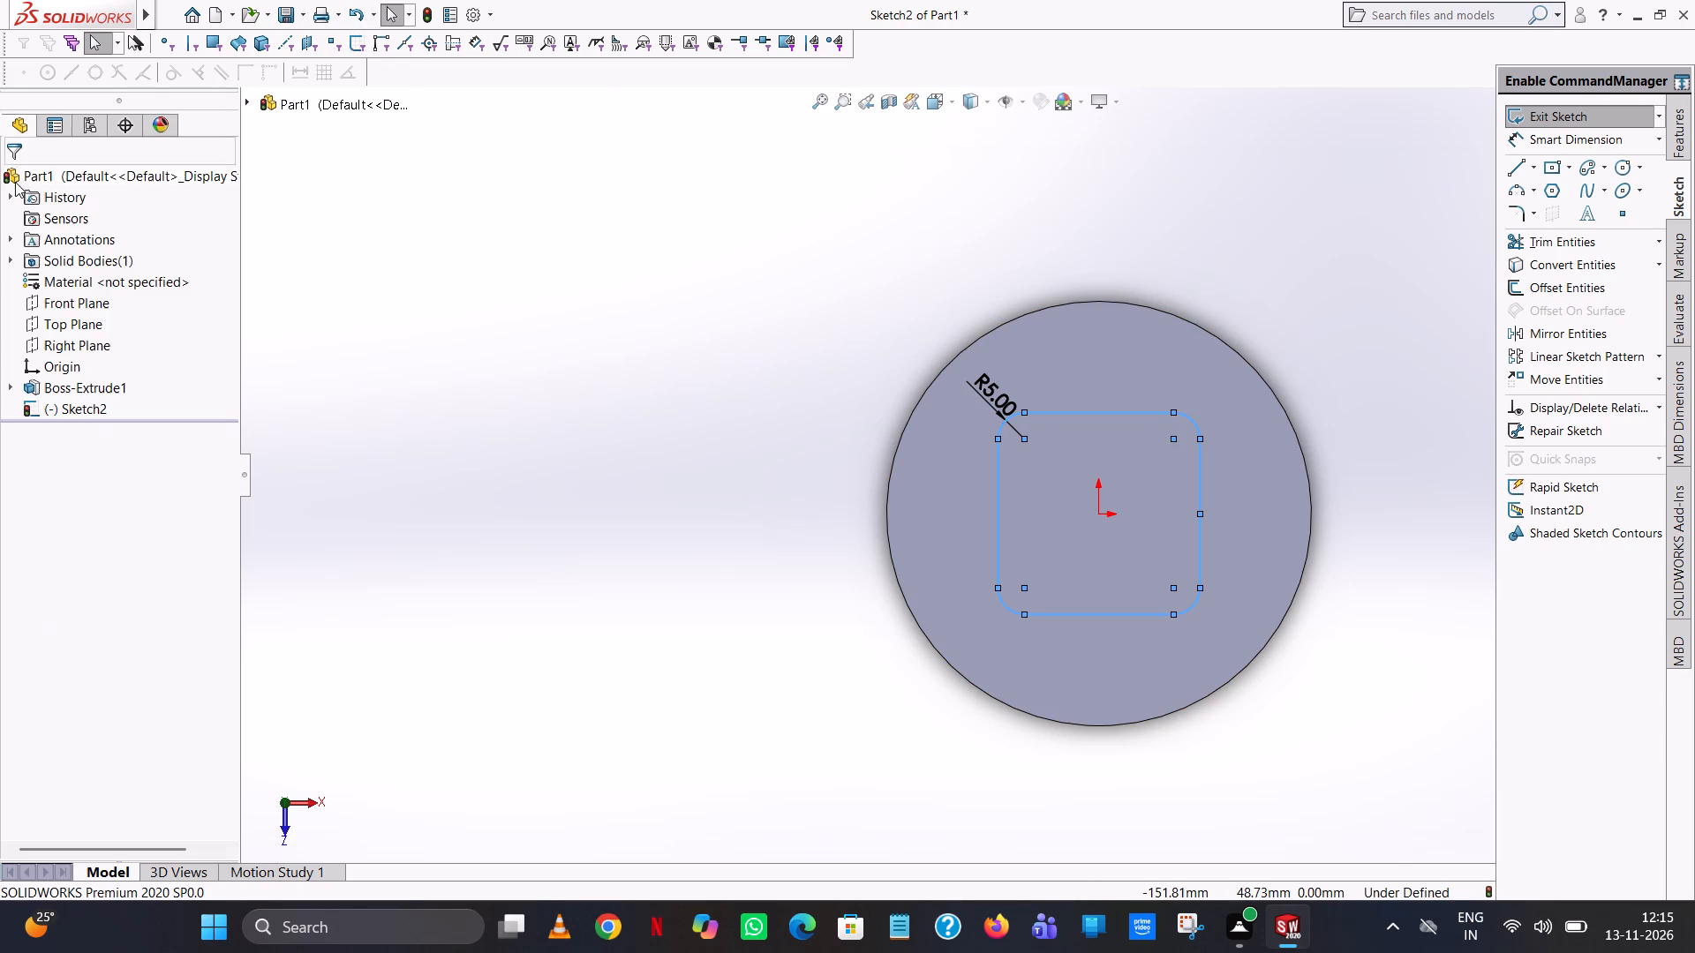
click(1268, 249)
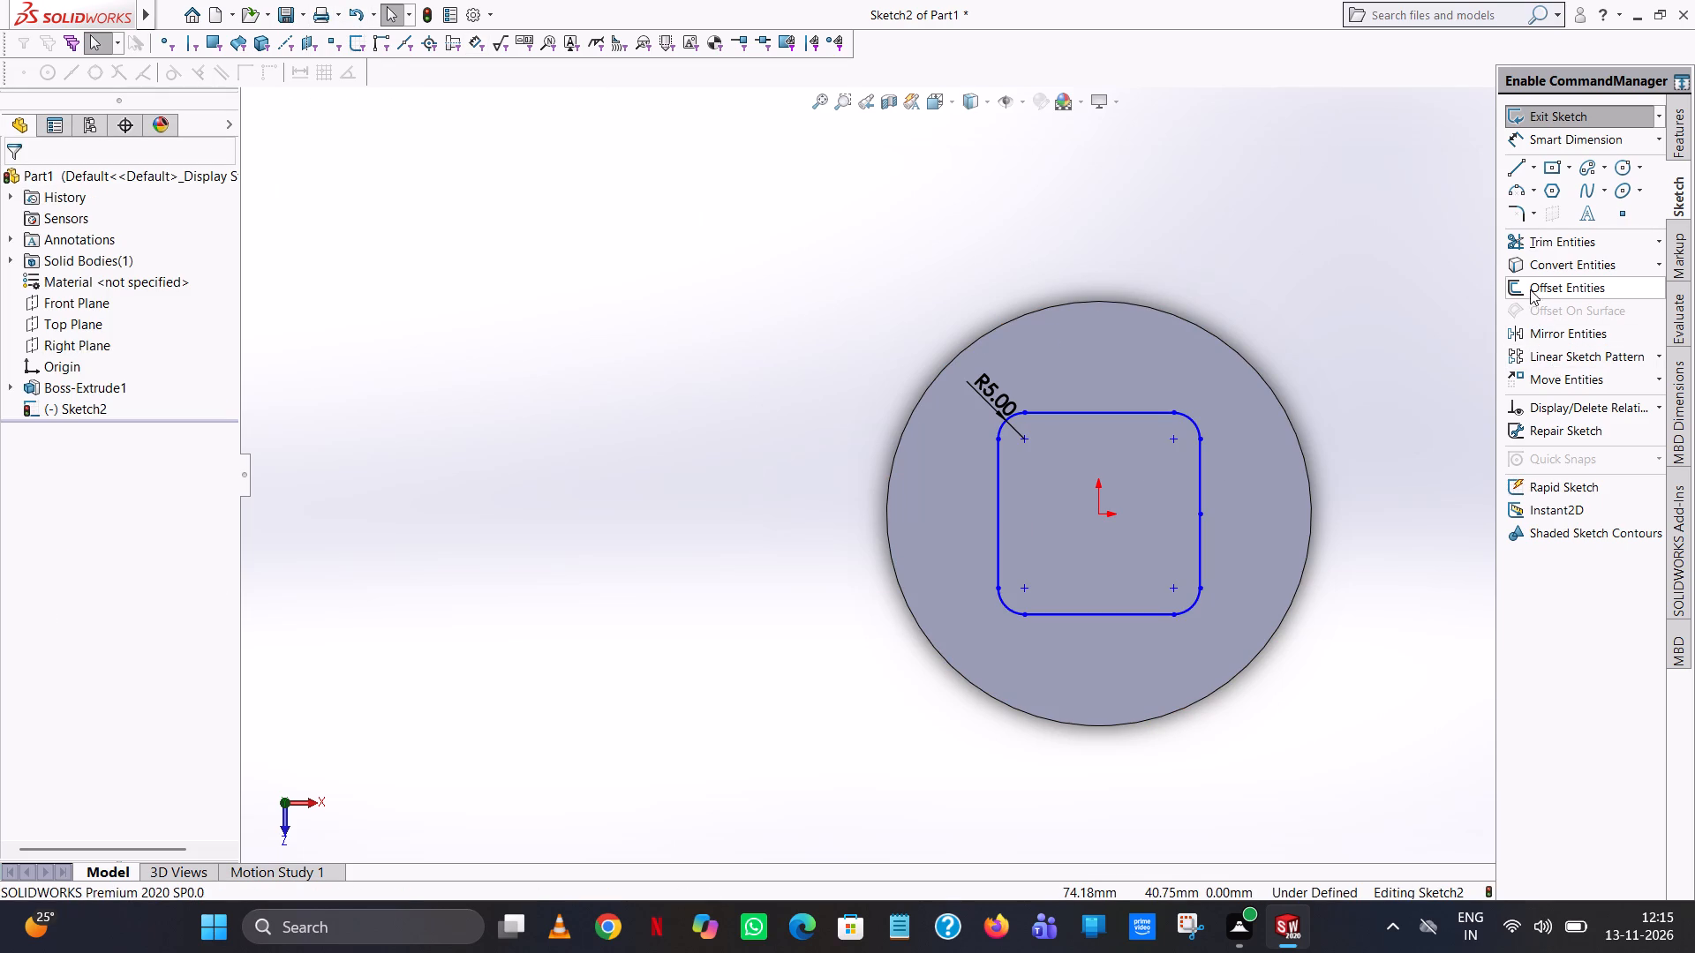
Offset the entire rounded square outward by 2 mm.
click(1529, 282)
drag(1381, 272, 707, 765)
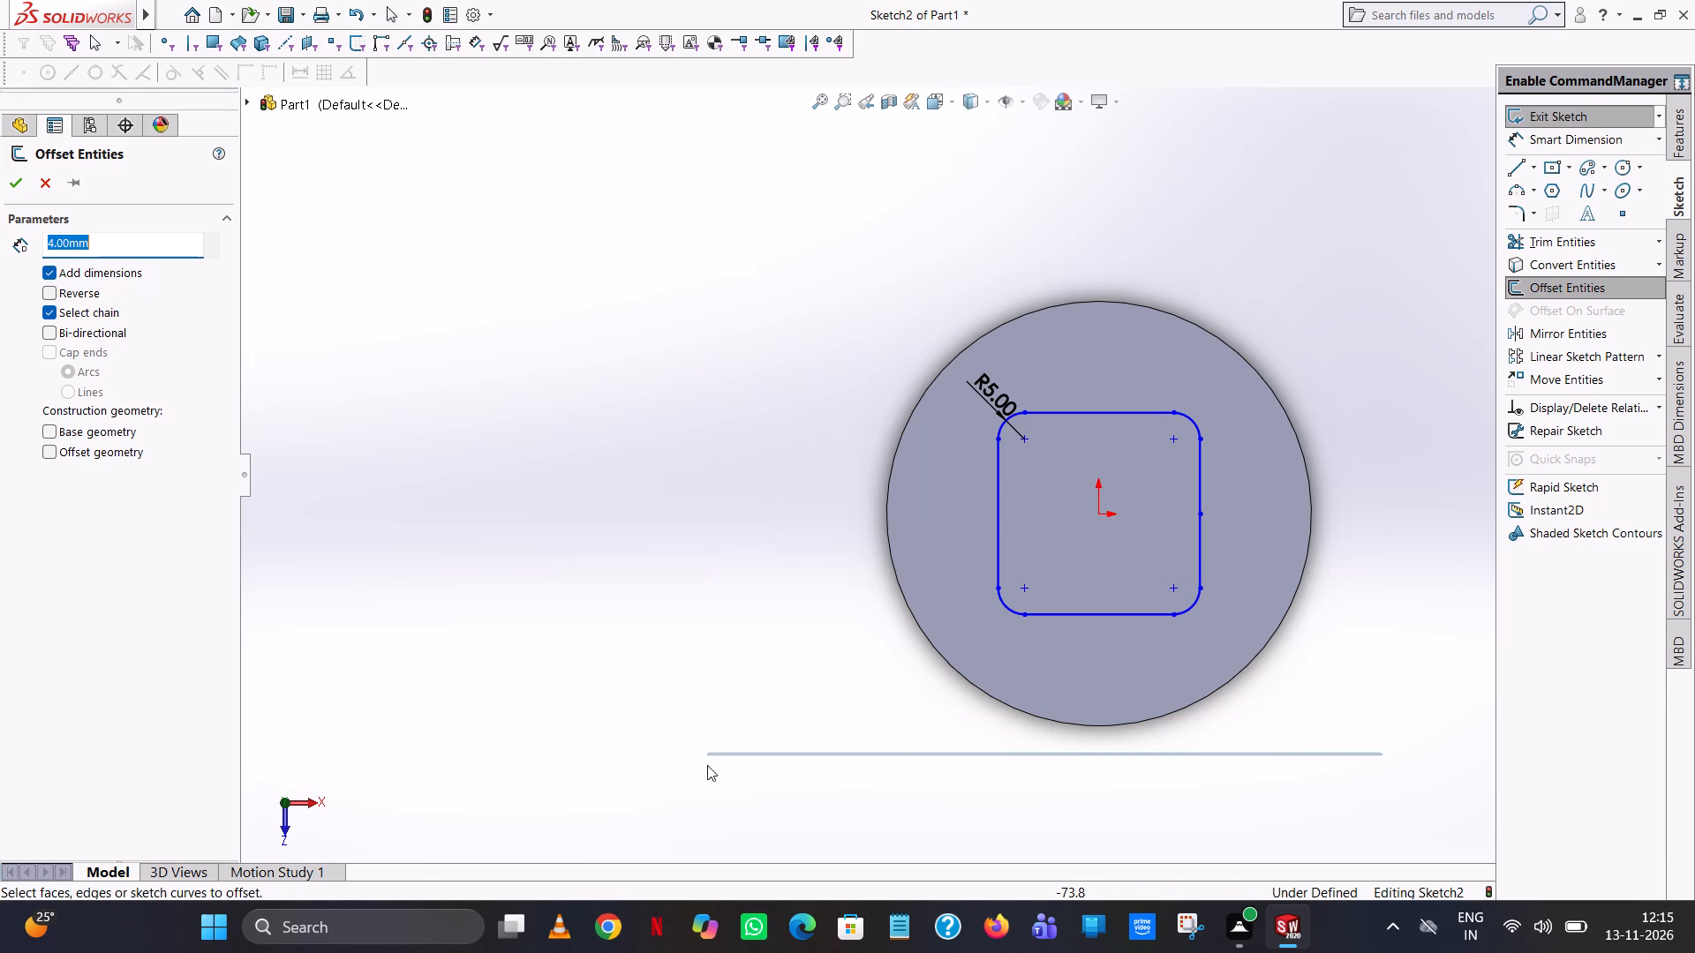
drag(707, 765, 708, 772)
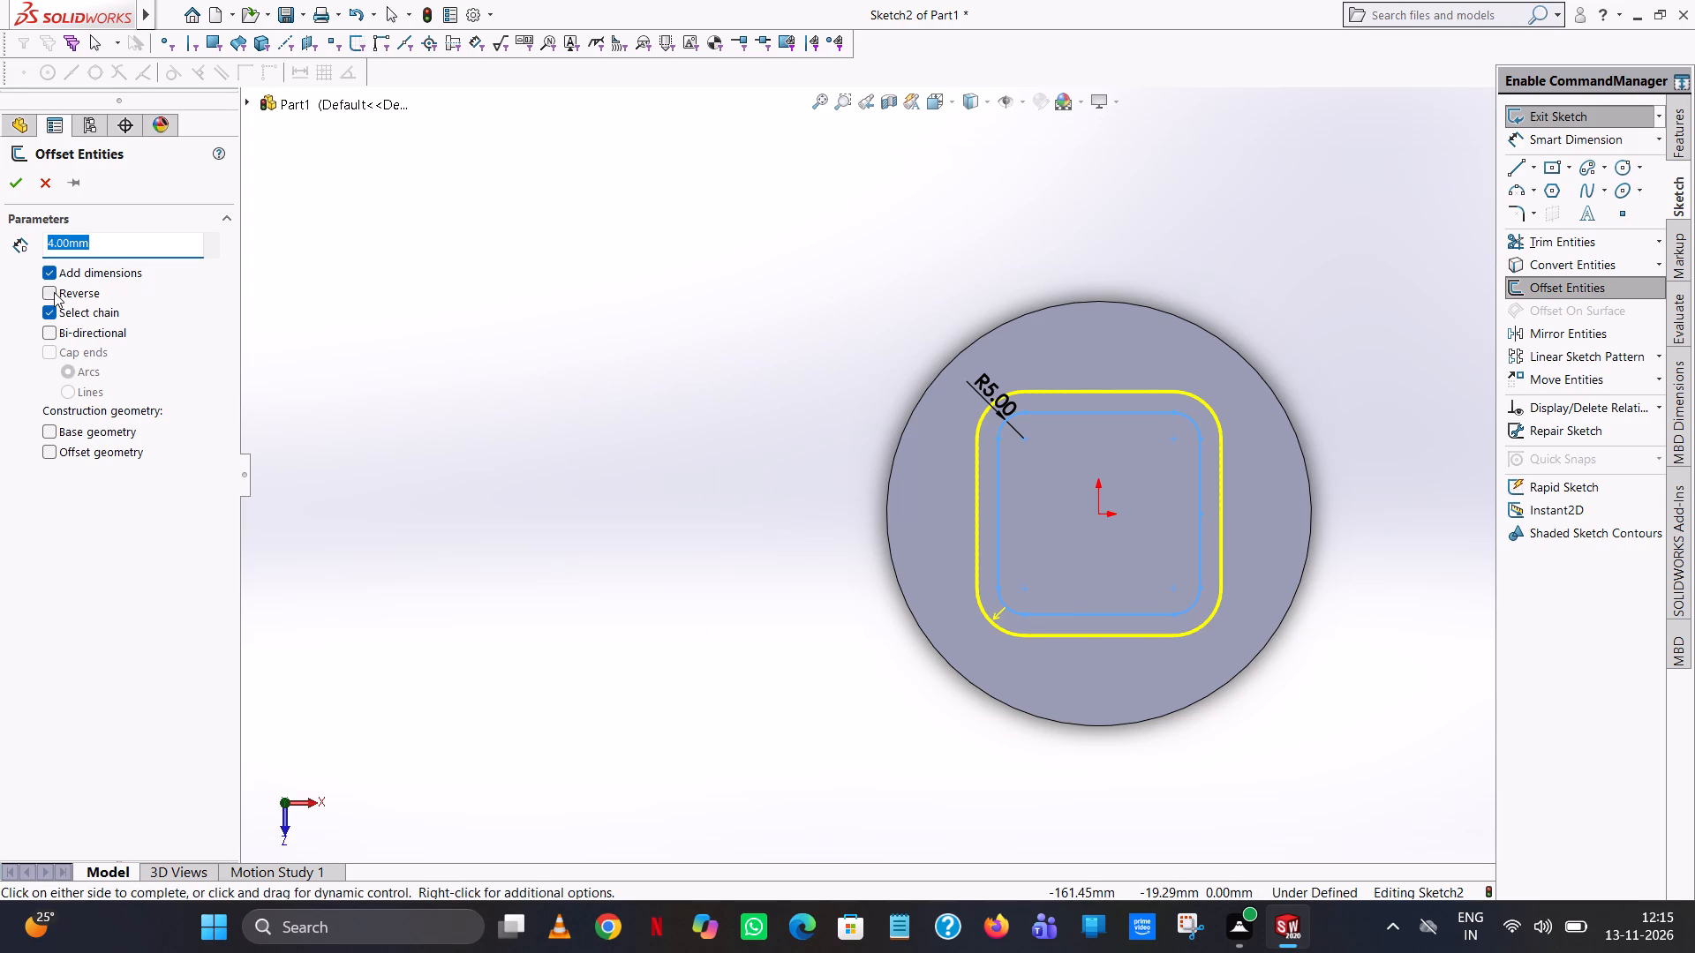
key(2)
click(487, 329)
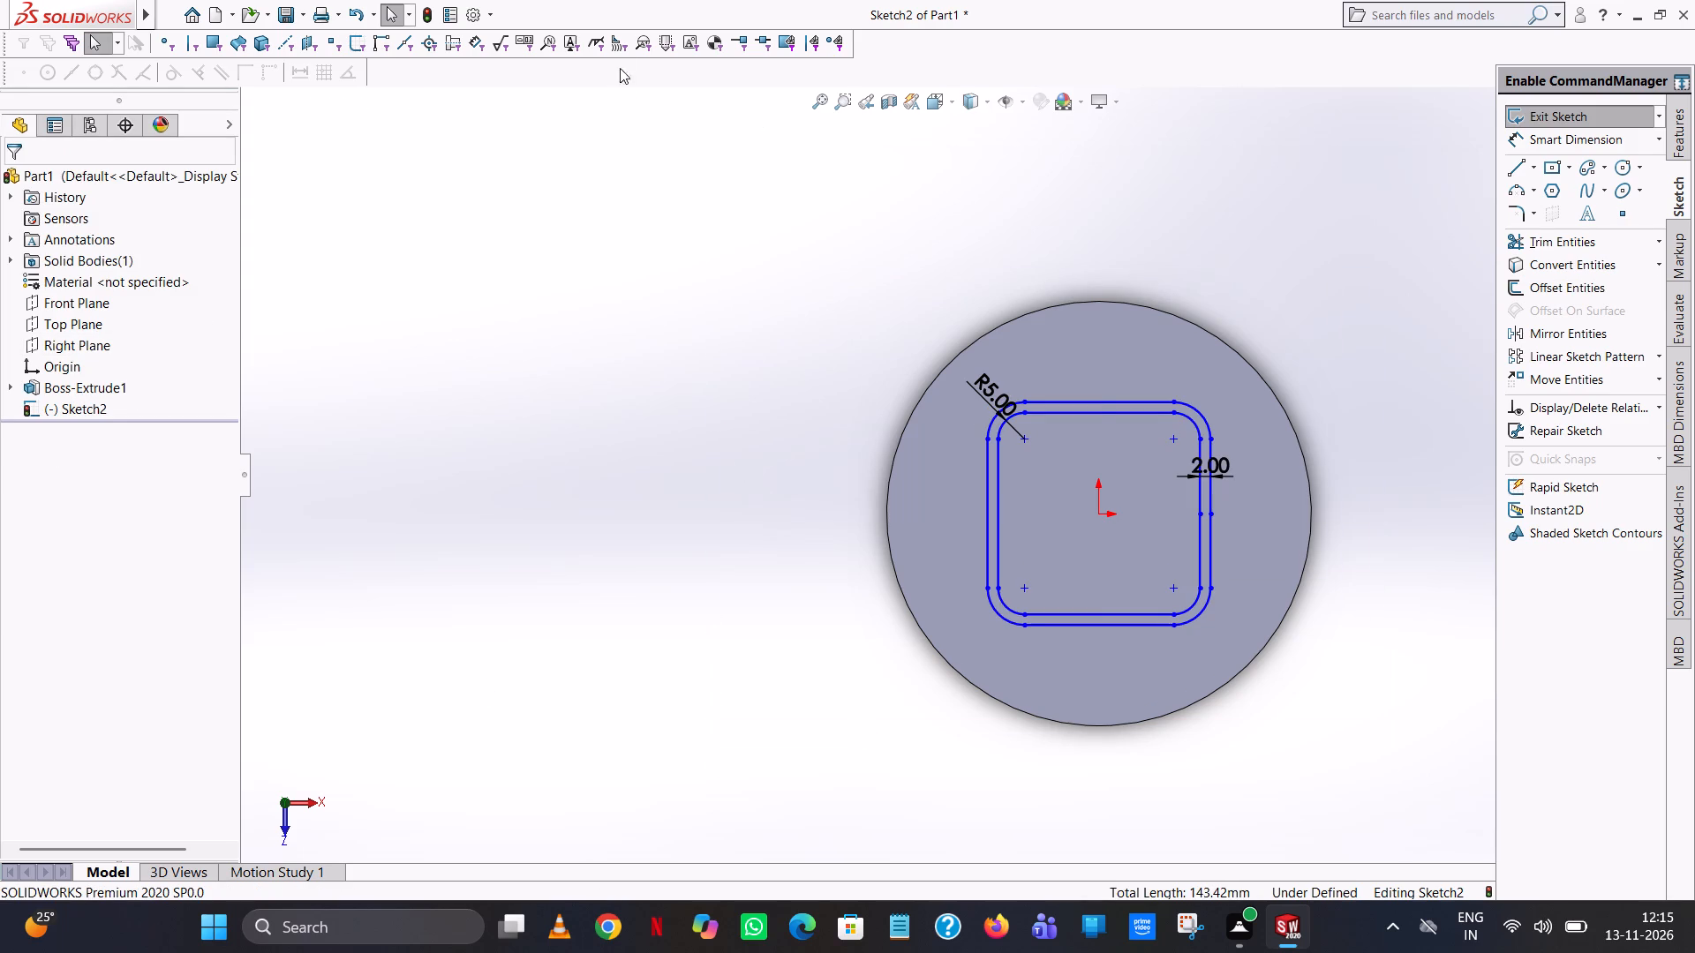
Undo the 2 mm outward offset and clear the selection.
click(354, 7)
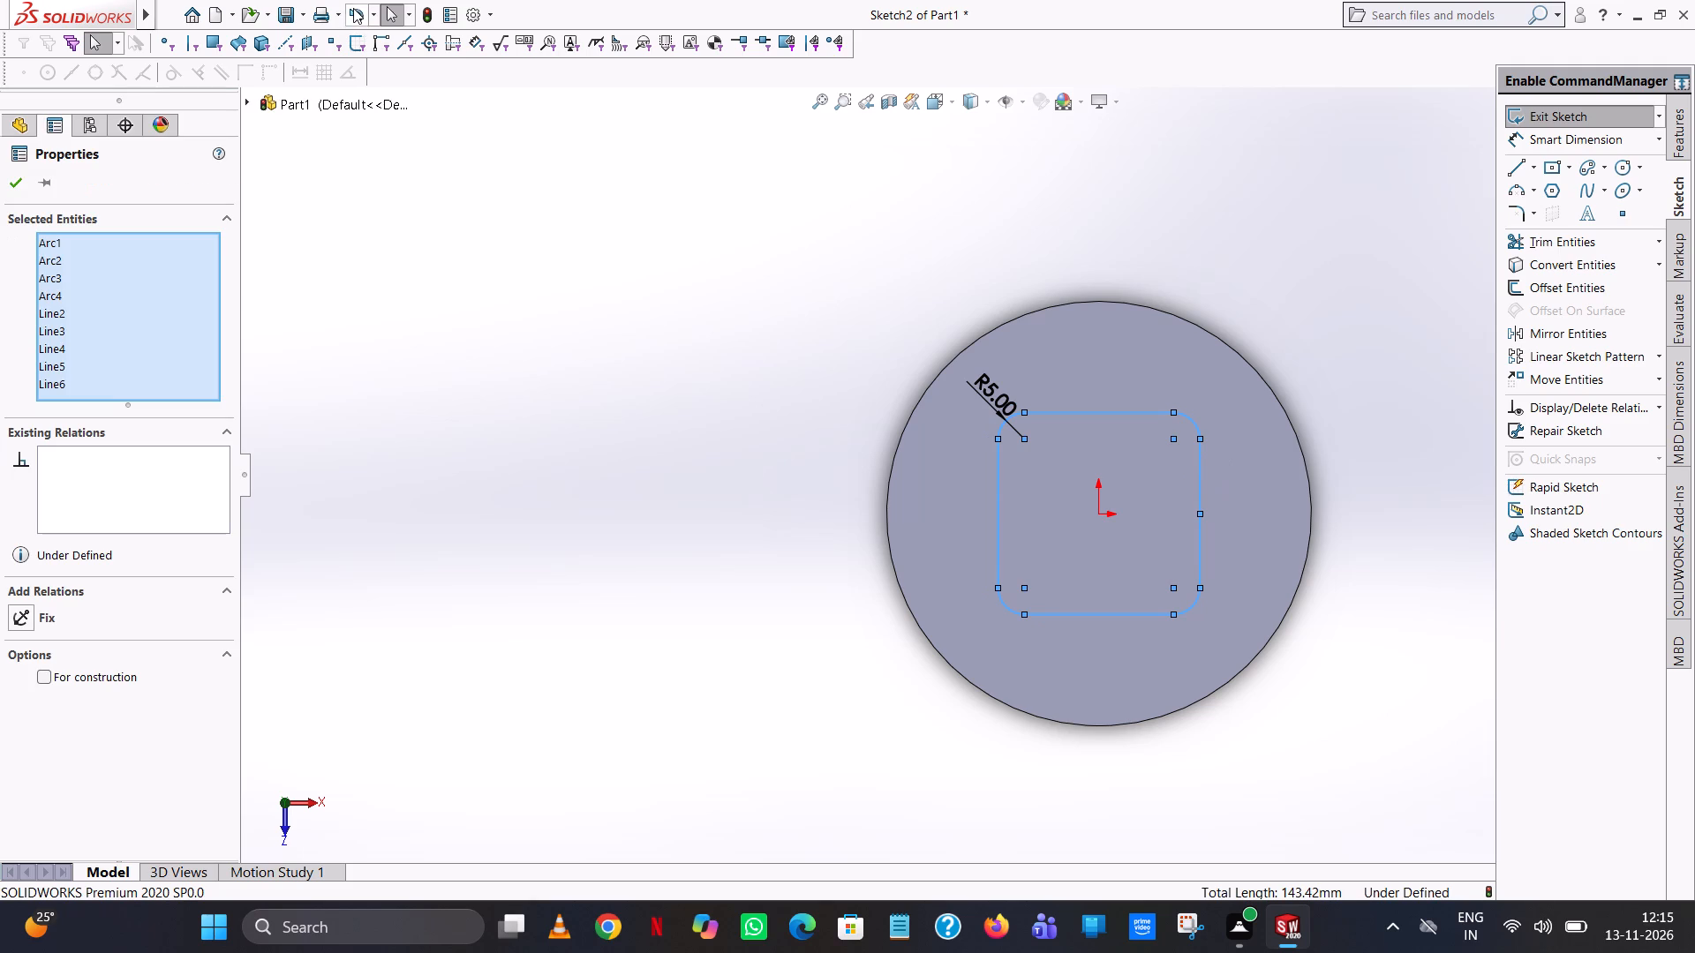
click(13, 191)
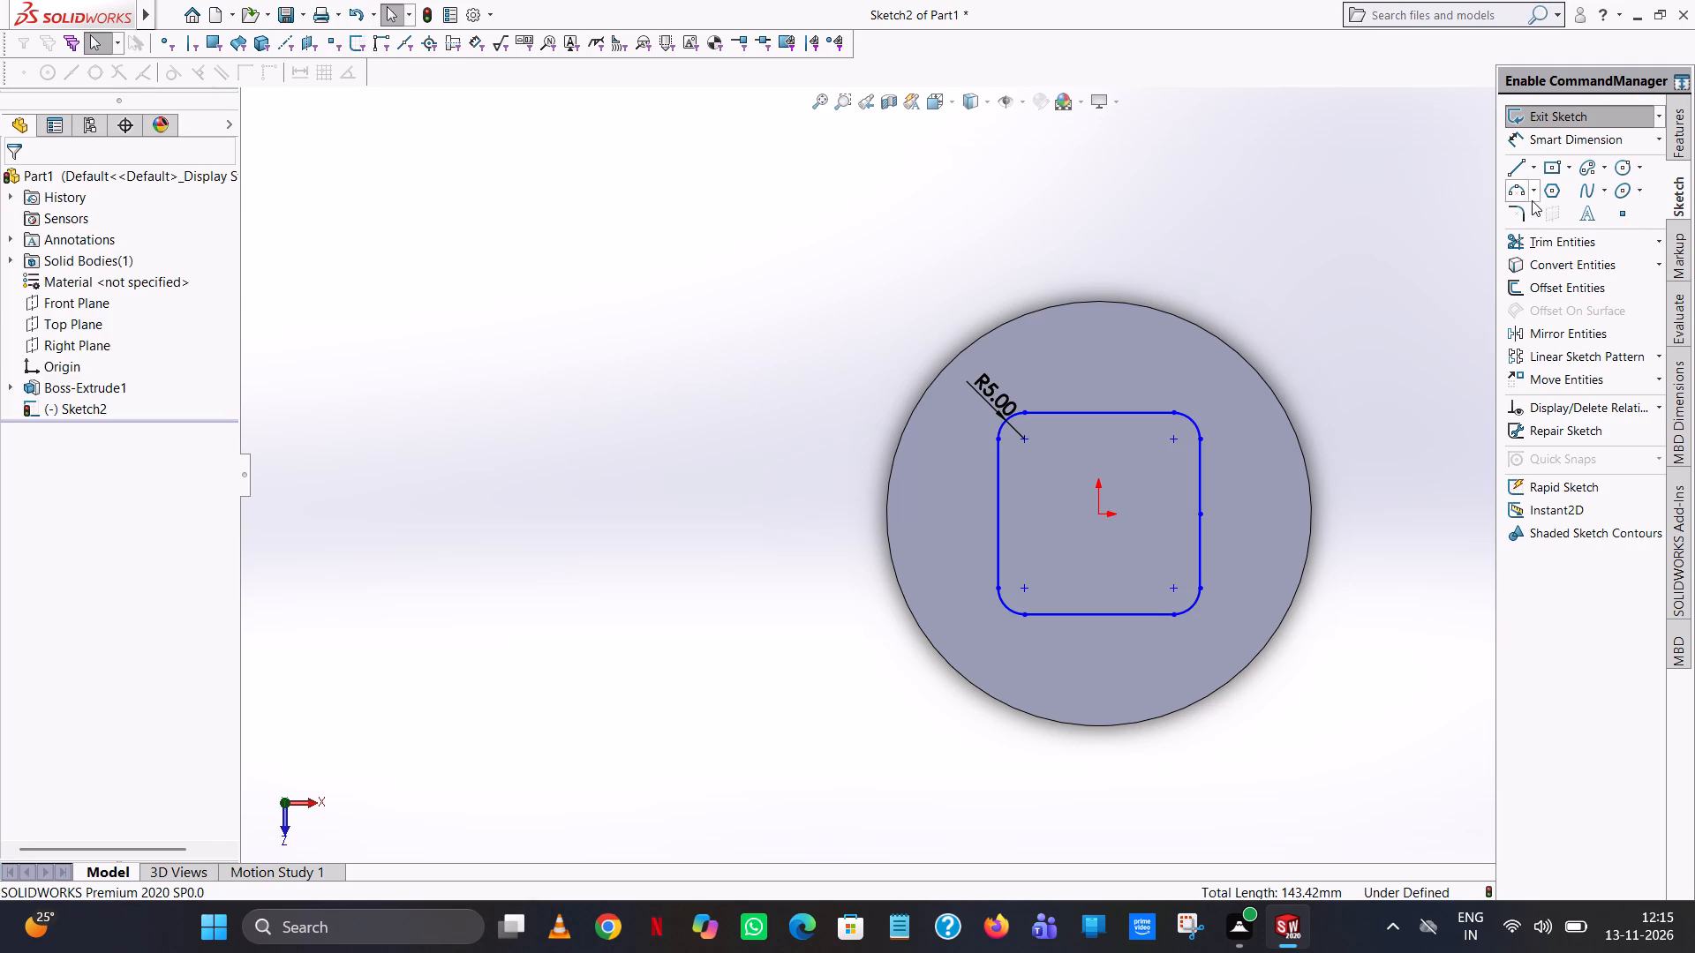
Offset the entire rounded square inward by 2 mm, with the offset direction reversed.
click(1549, 280)
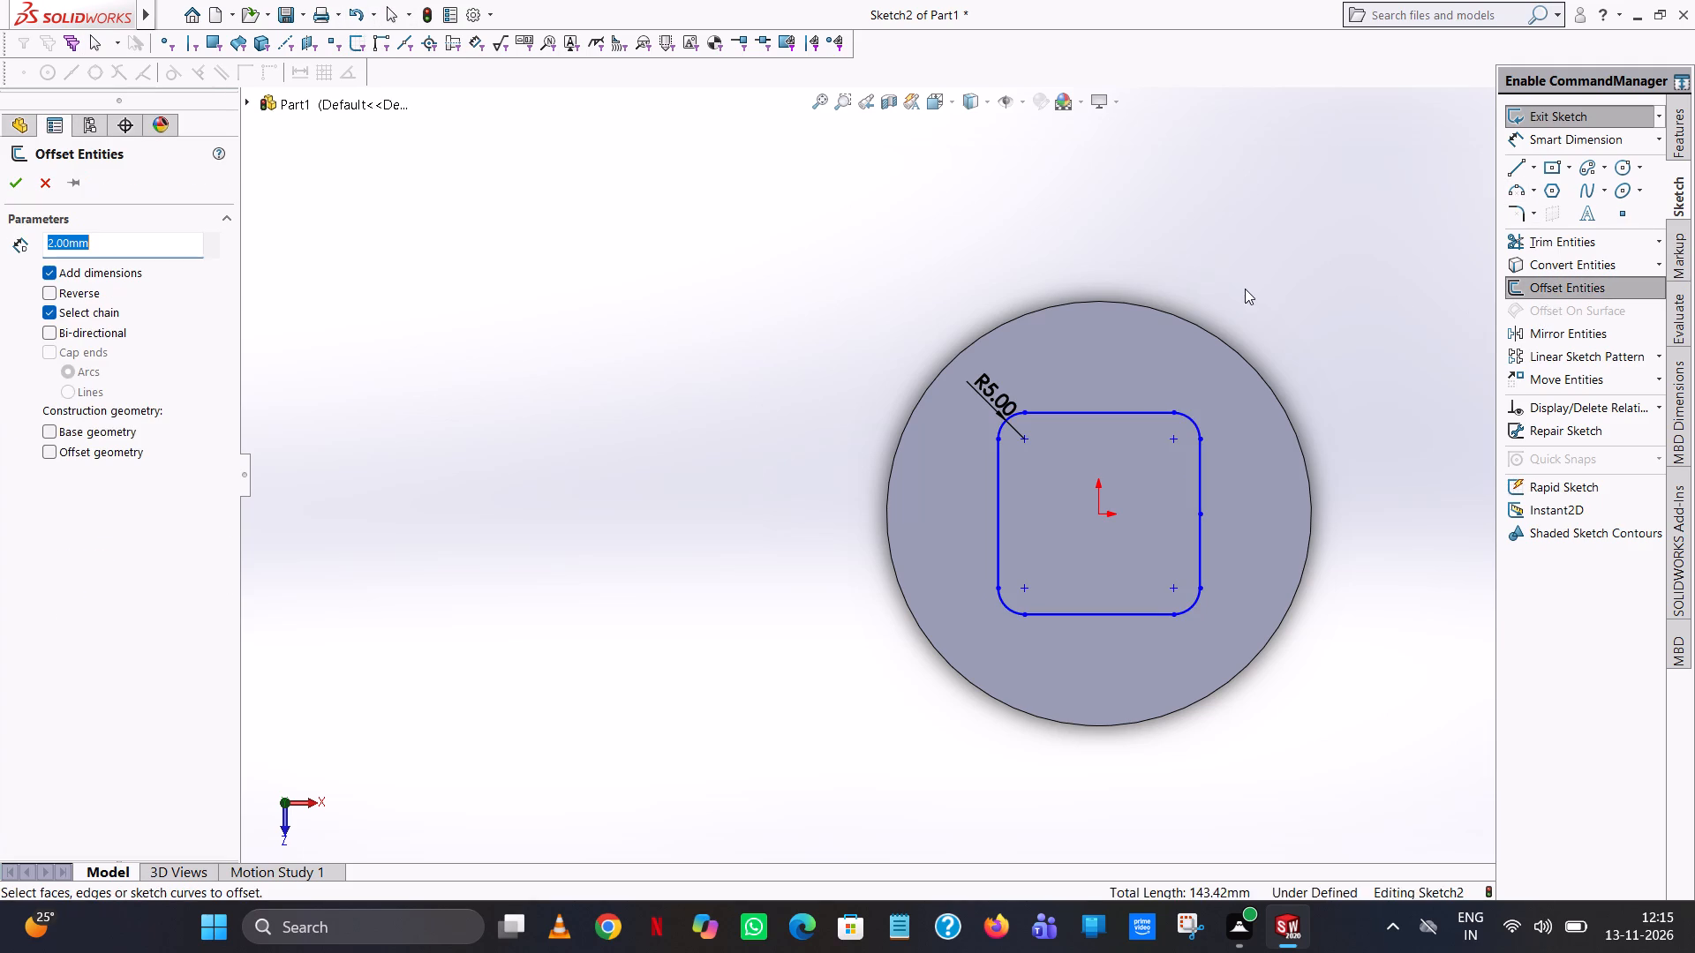
drag(1245, 289, 850, 726)
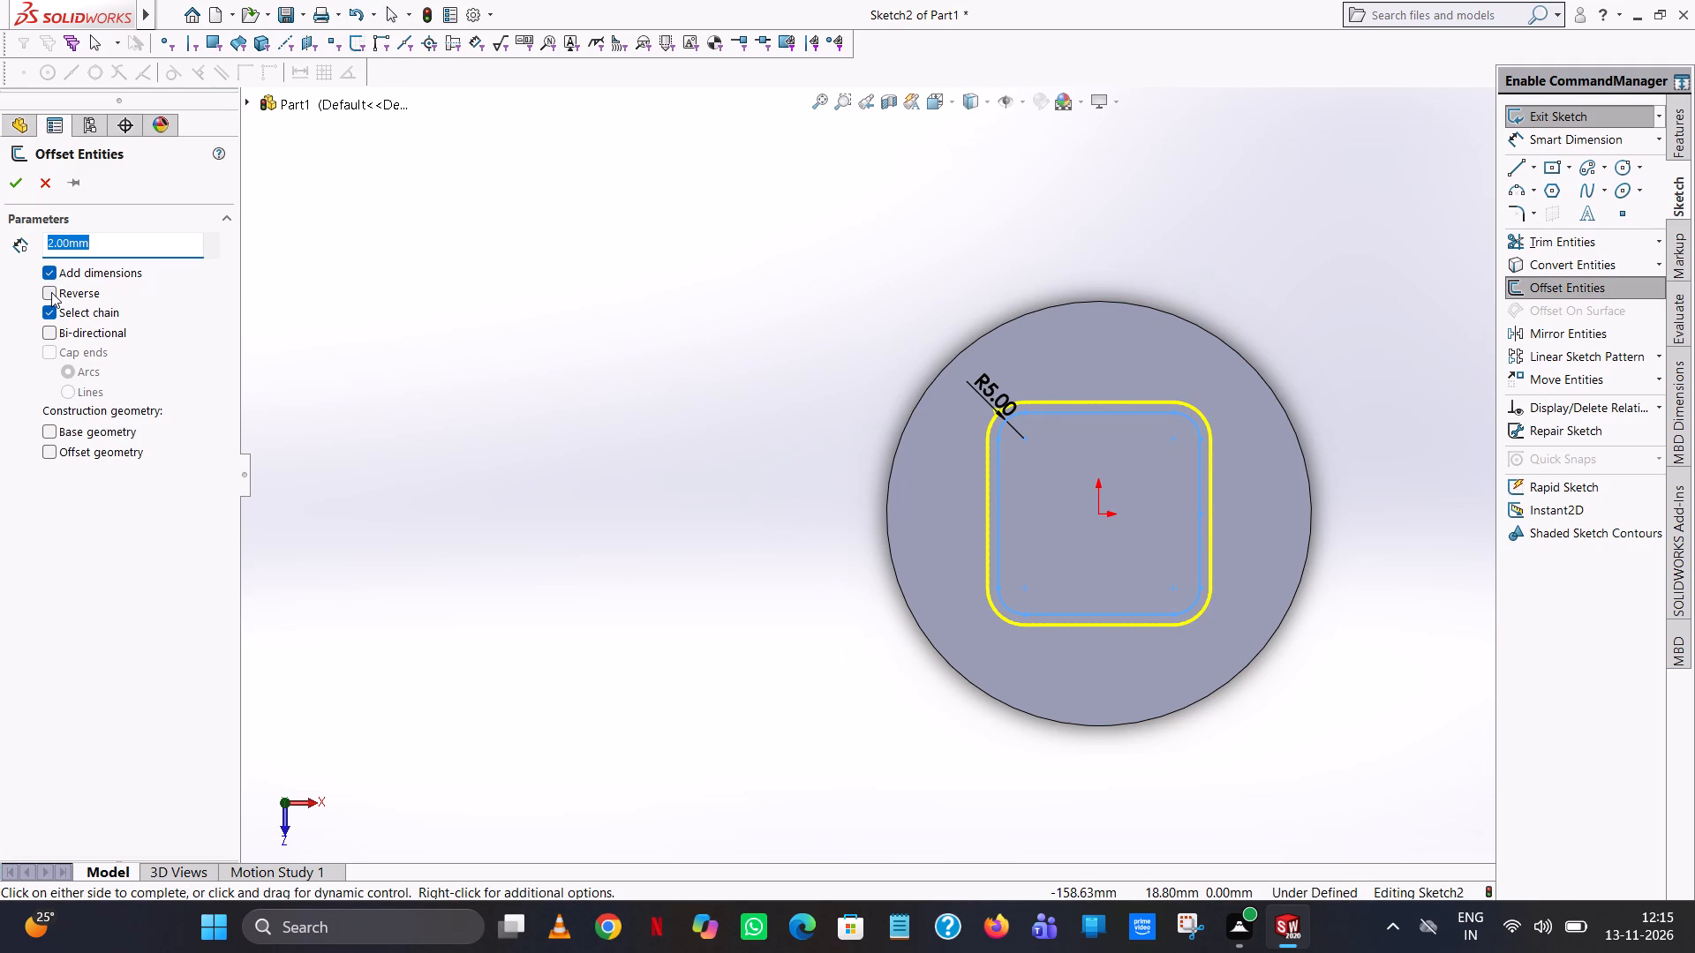
click(51, 292)
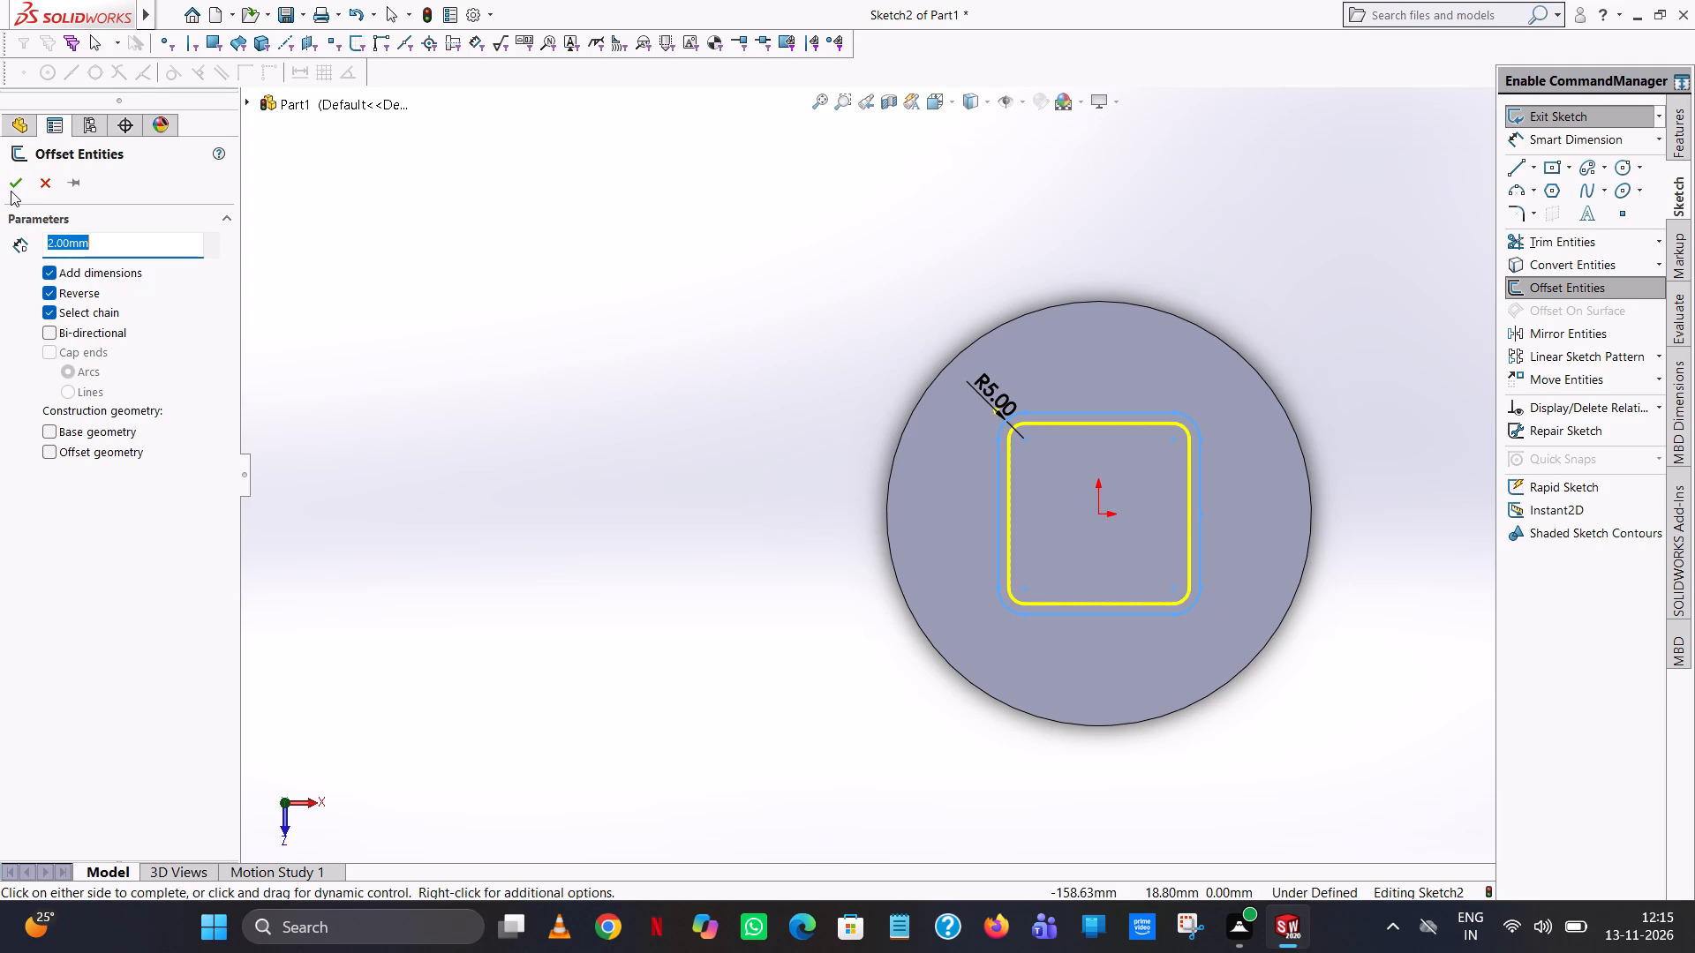
click(16, 189)
click(547, 247)
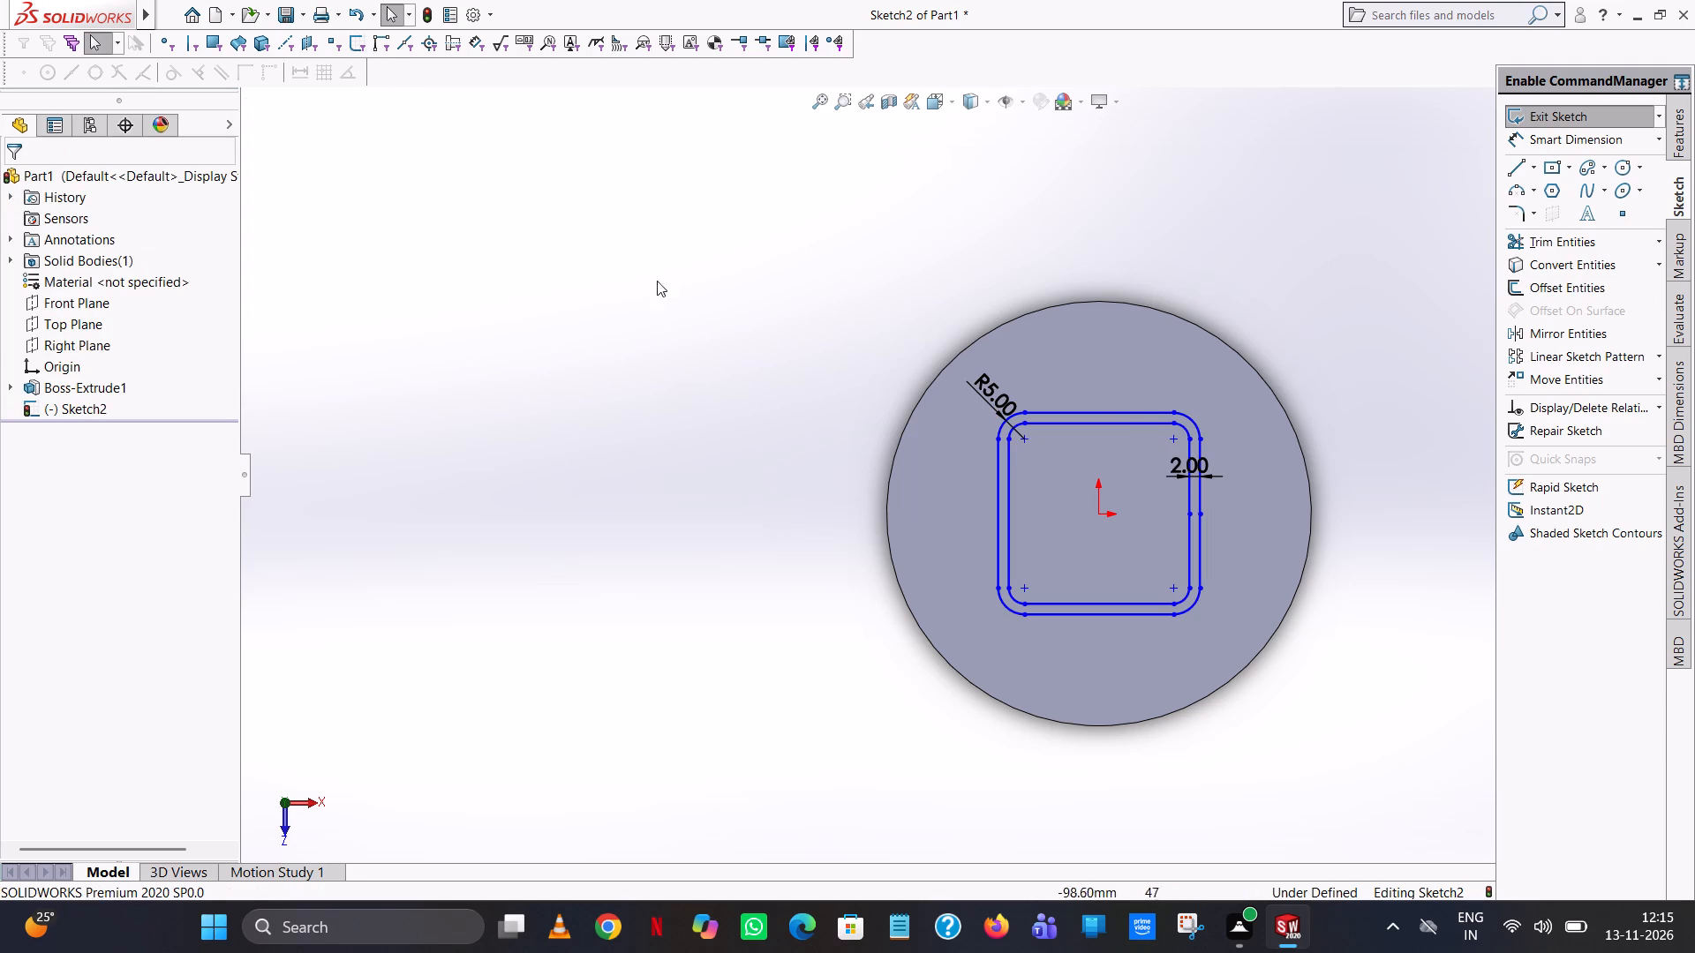
Move the 2 mm offset dimension text outside the flange circle.
drag(1171, 469, 1397, 465)
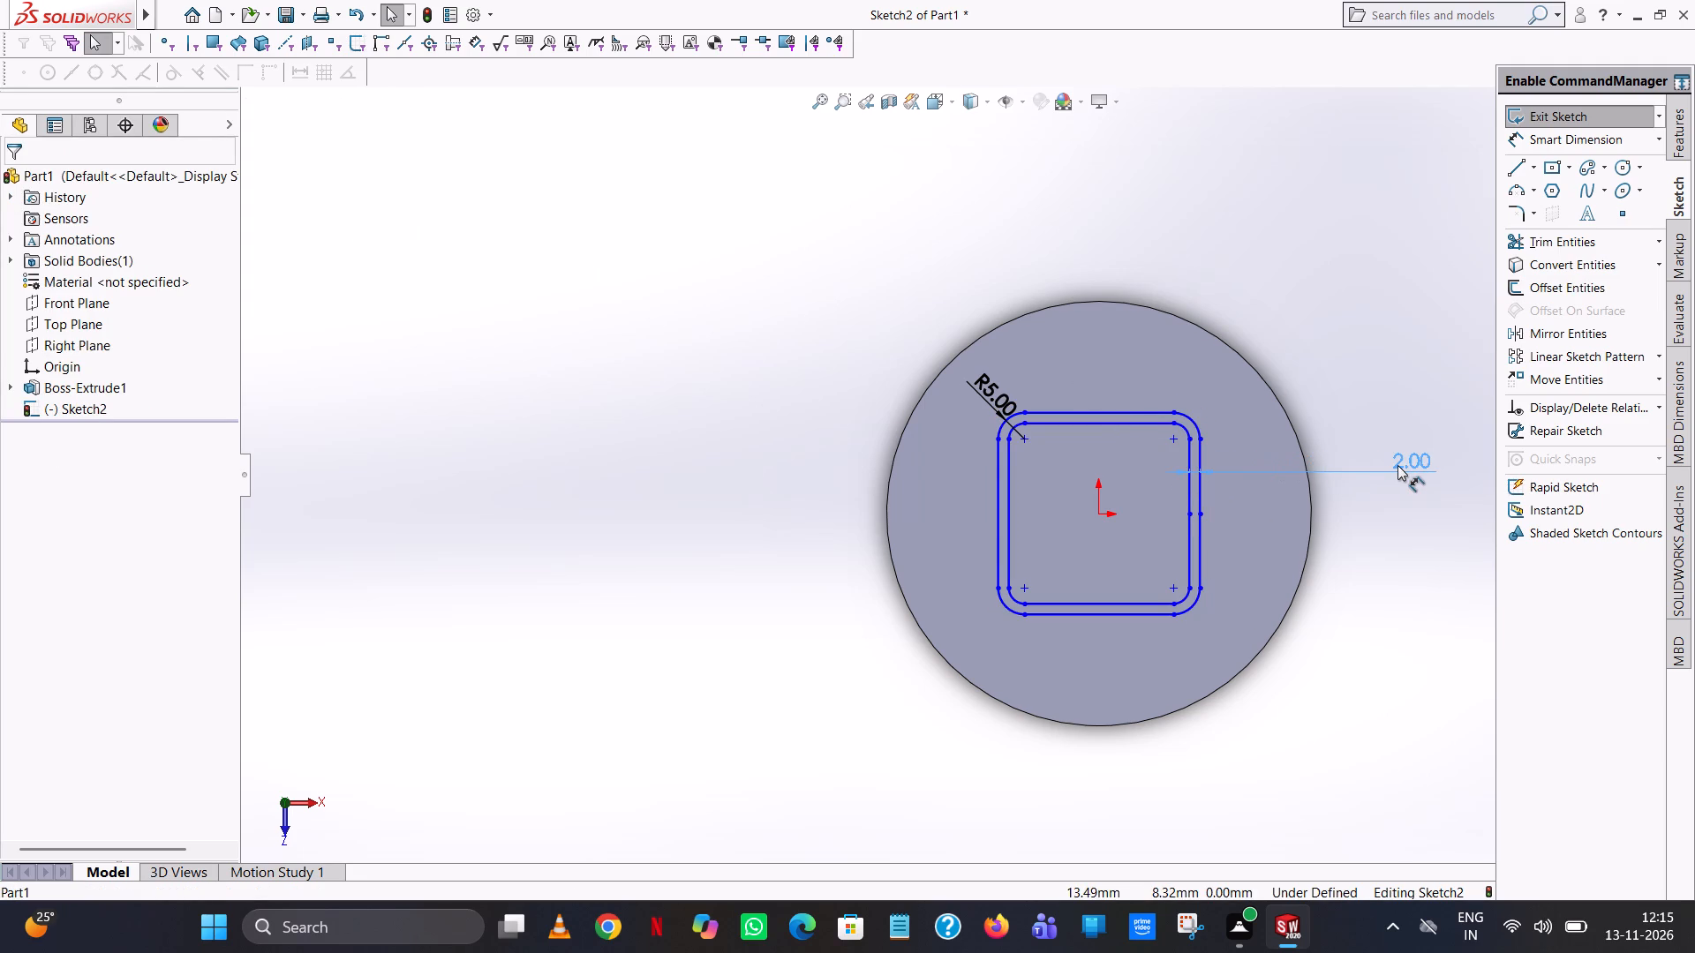
drag(1397, 465, 1380, 465)
click(1378, 548)
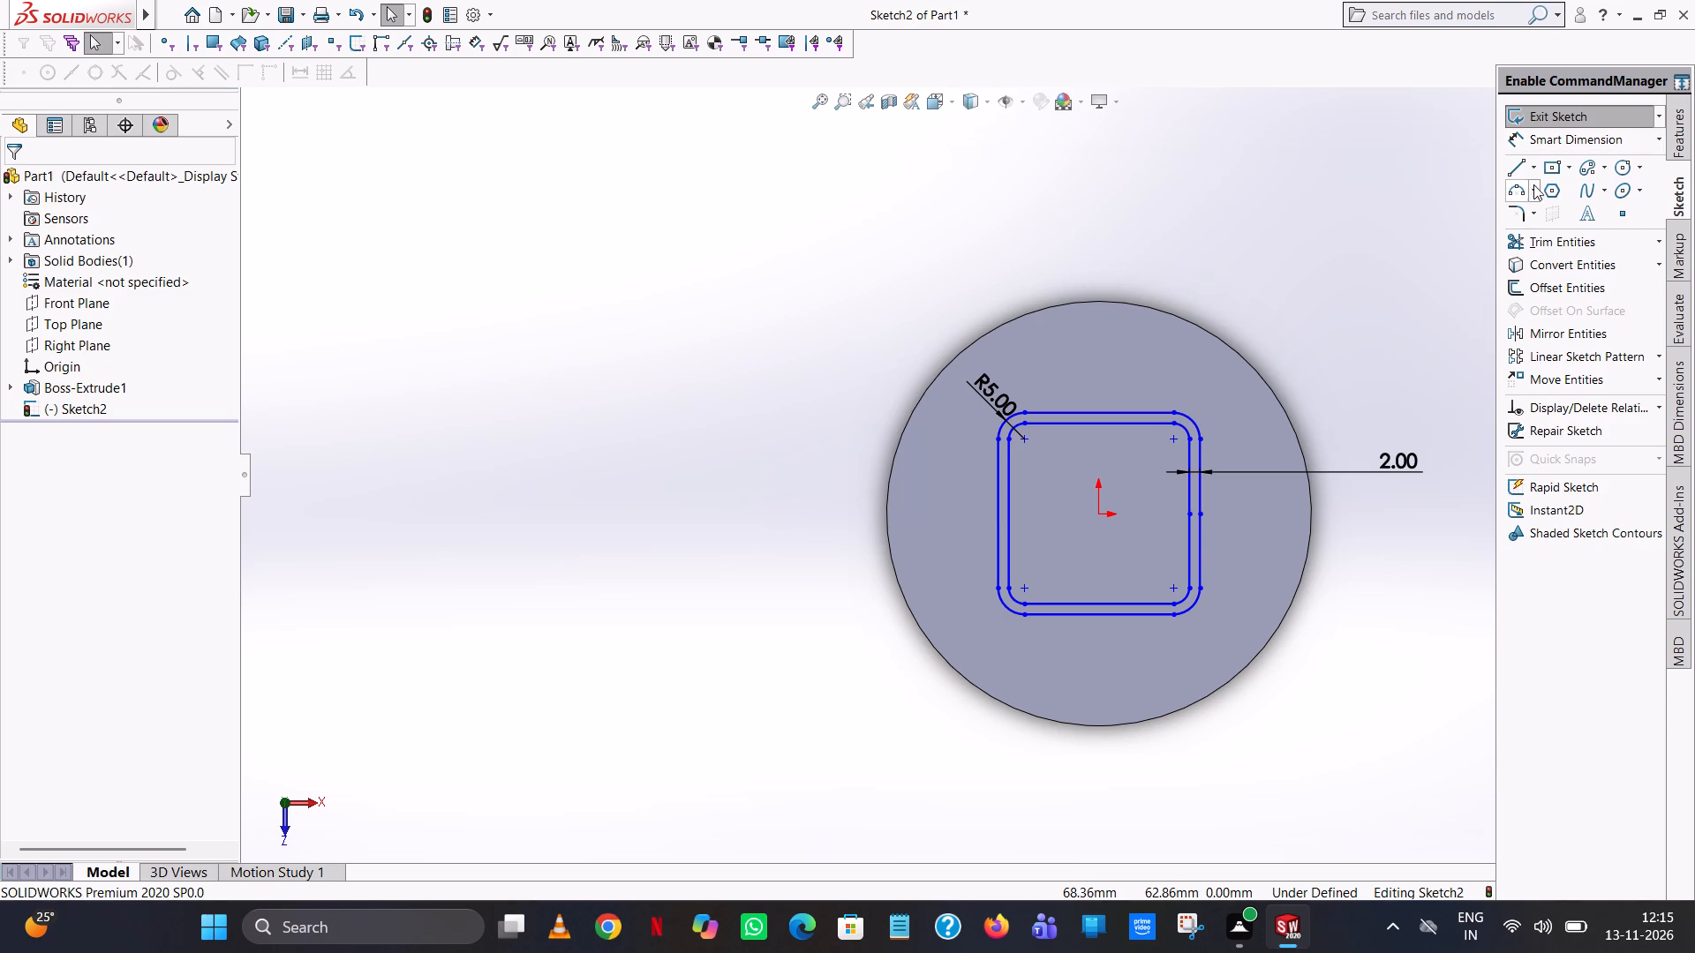
Dimension the straight top edge of the inner rounded square at 28 mm, placing the dimension above the flange circle.
click(1552, 146)
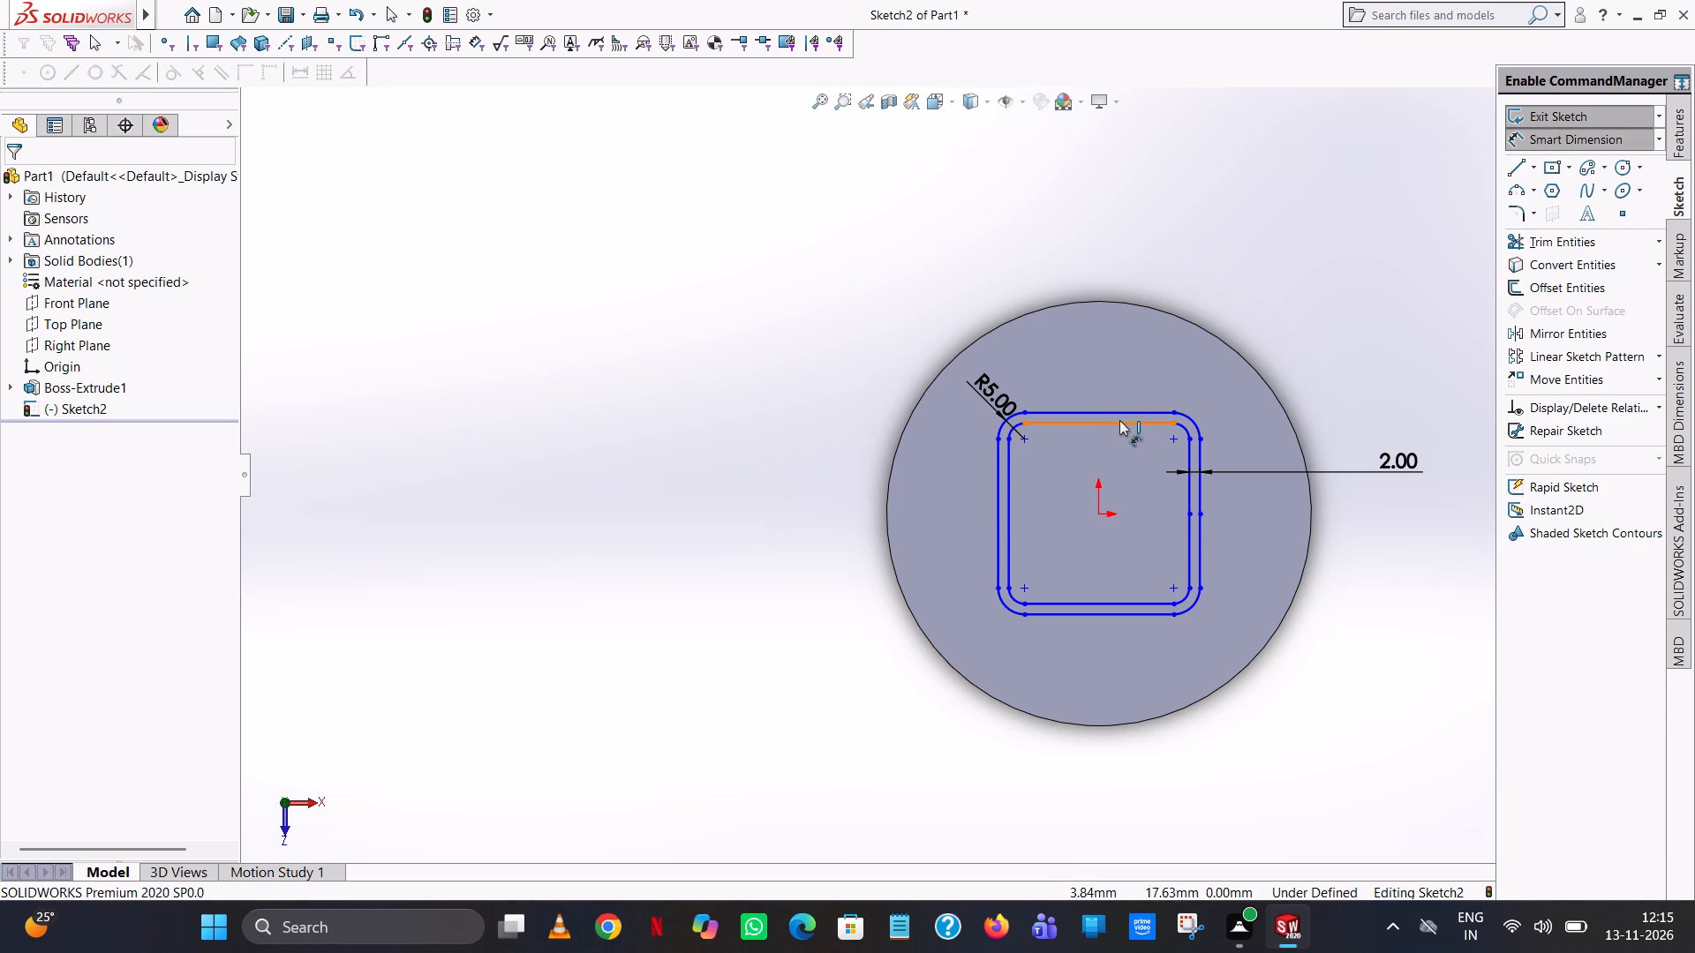
click(1119, 420)
click(1131, 219)
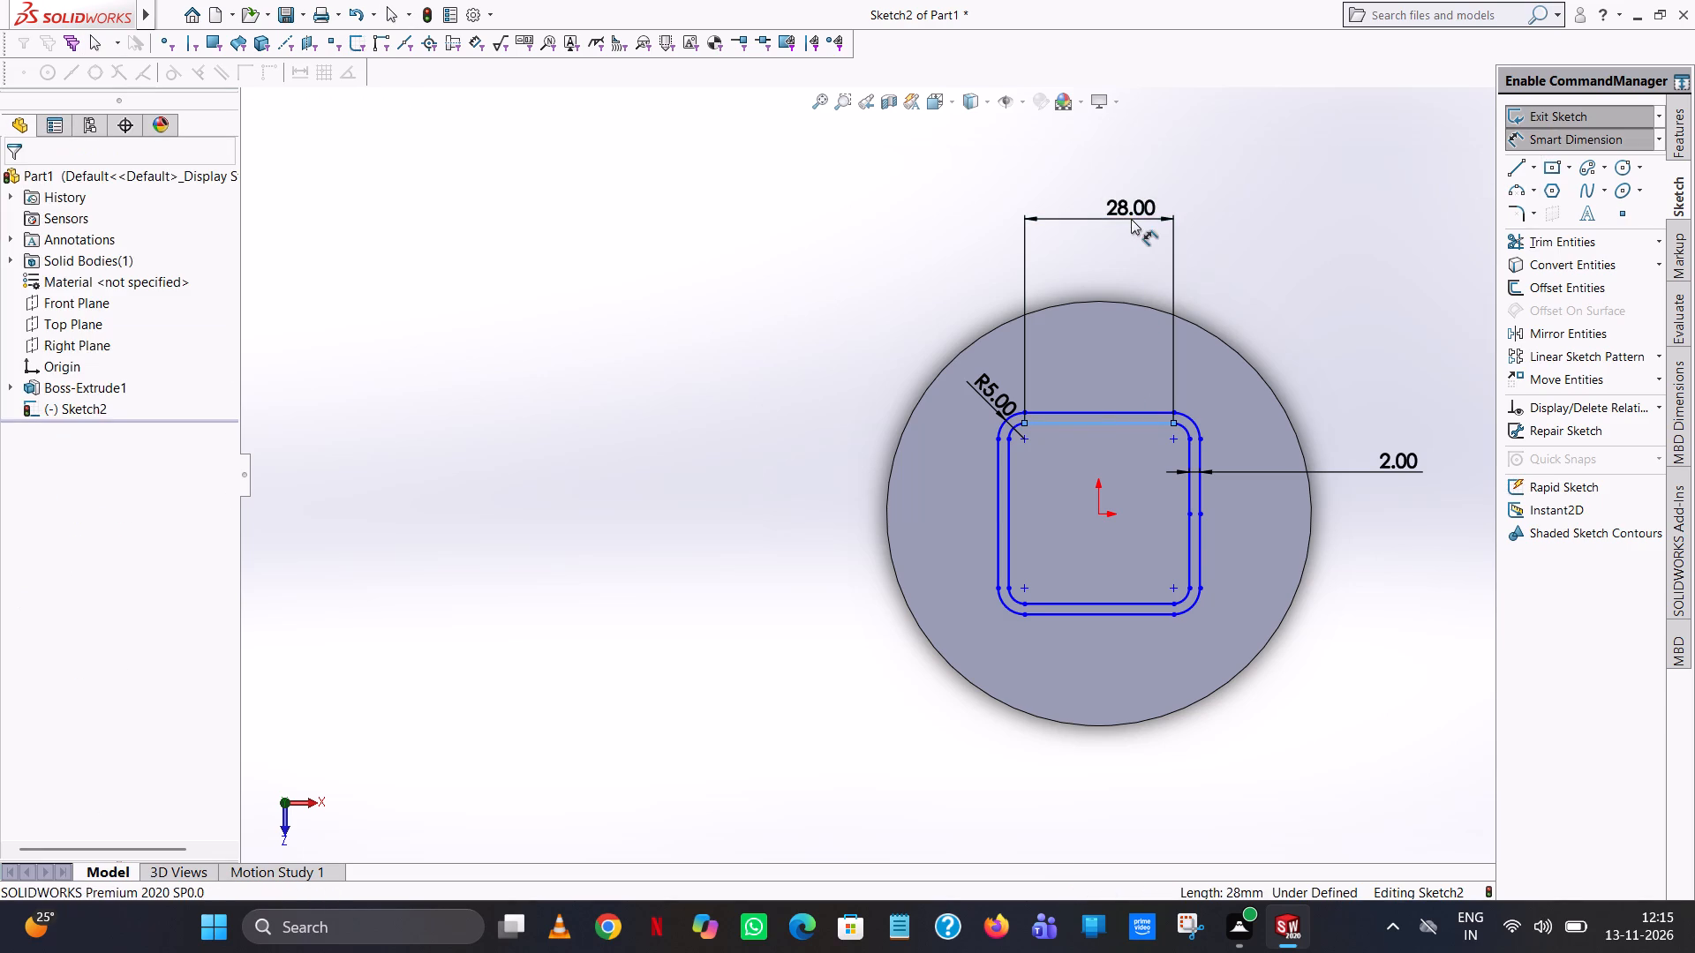
click(1060, 195)
click(958, 200)
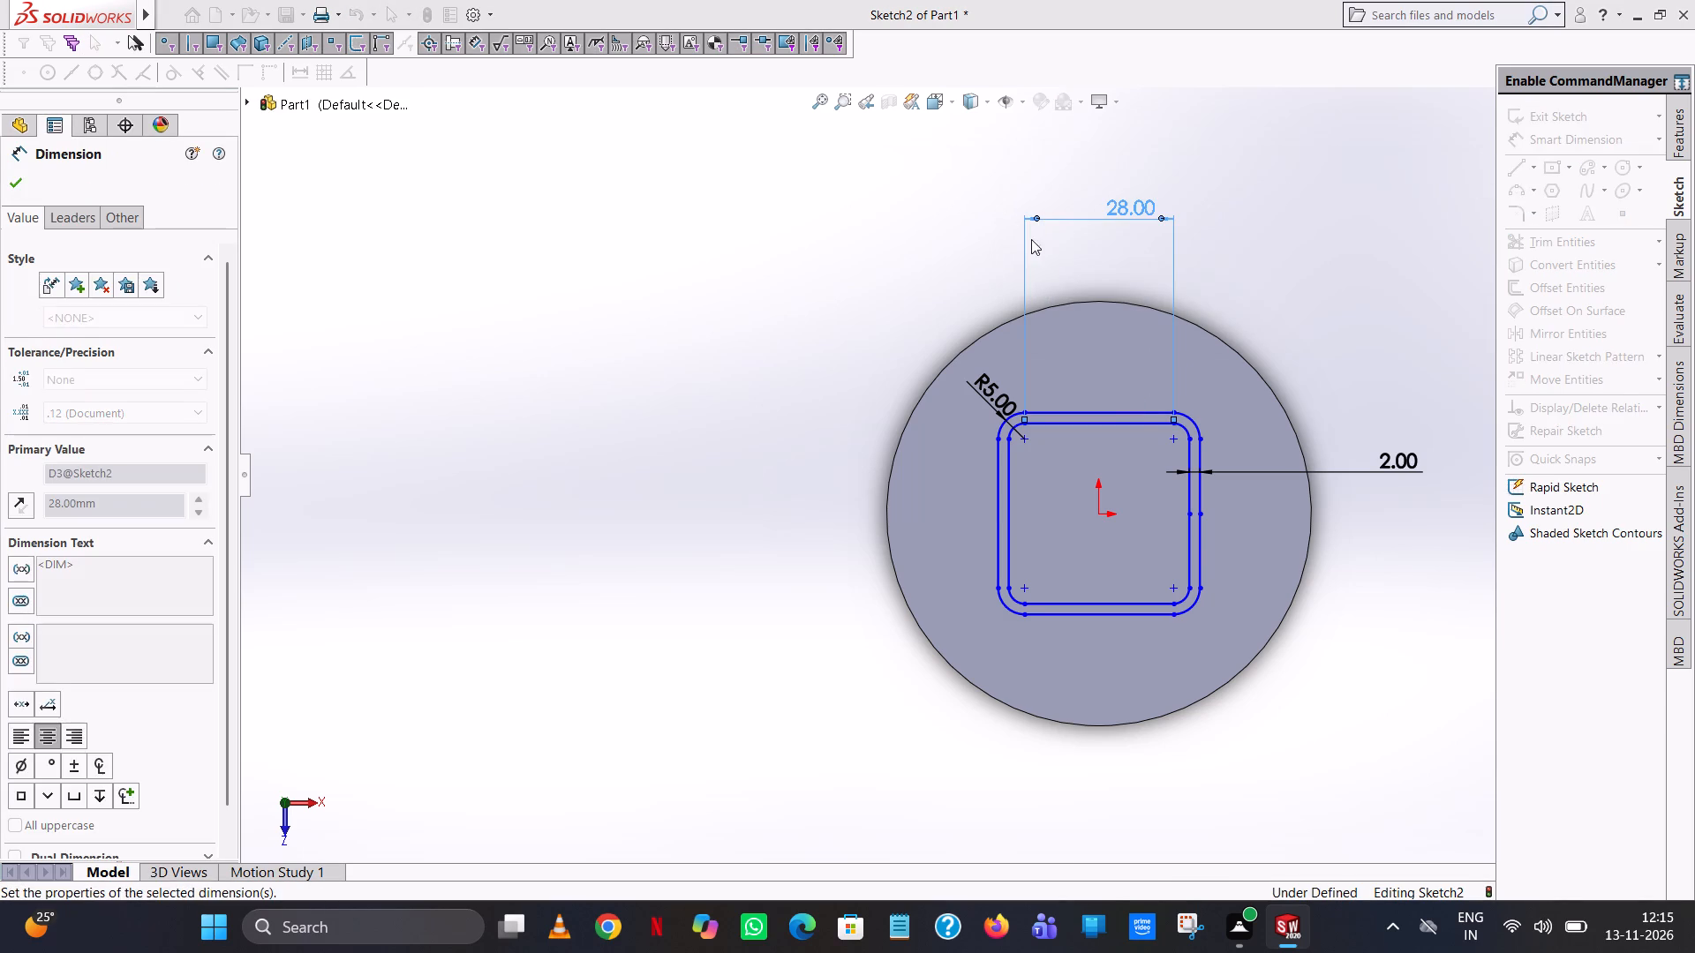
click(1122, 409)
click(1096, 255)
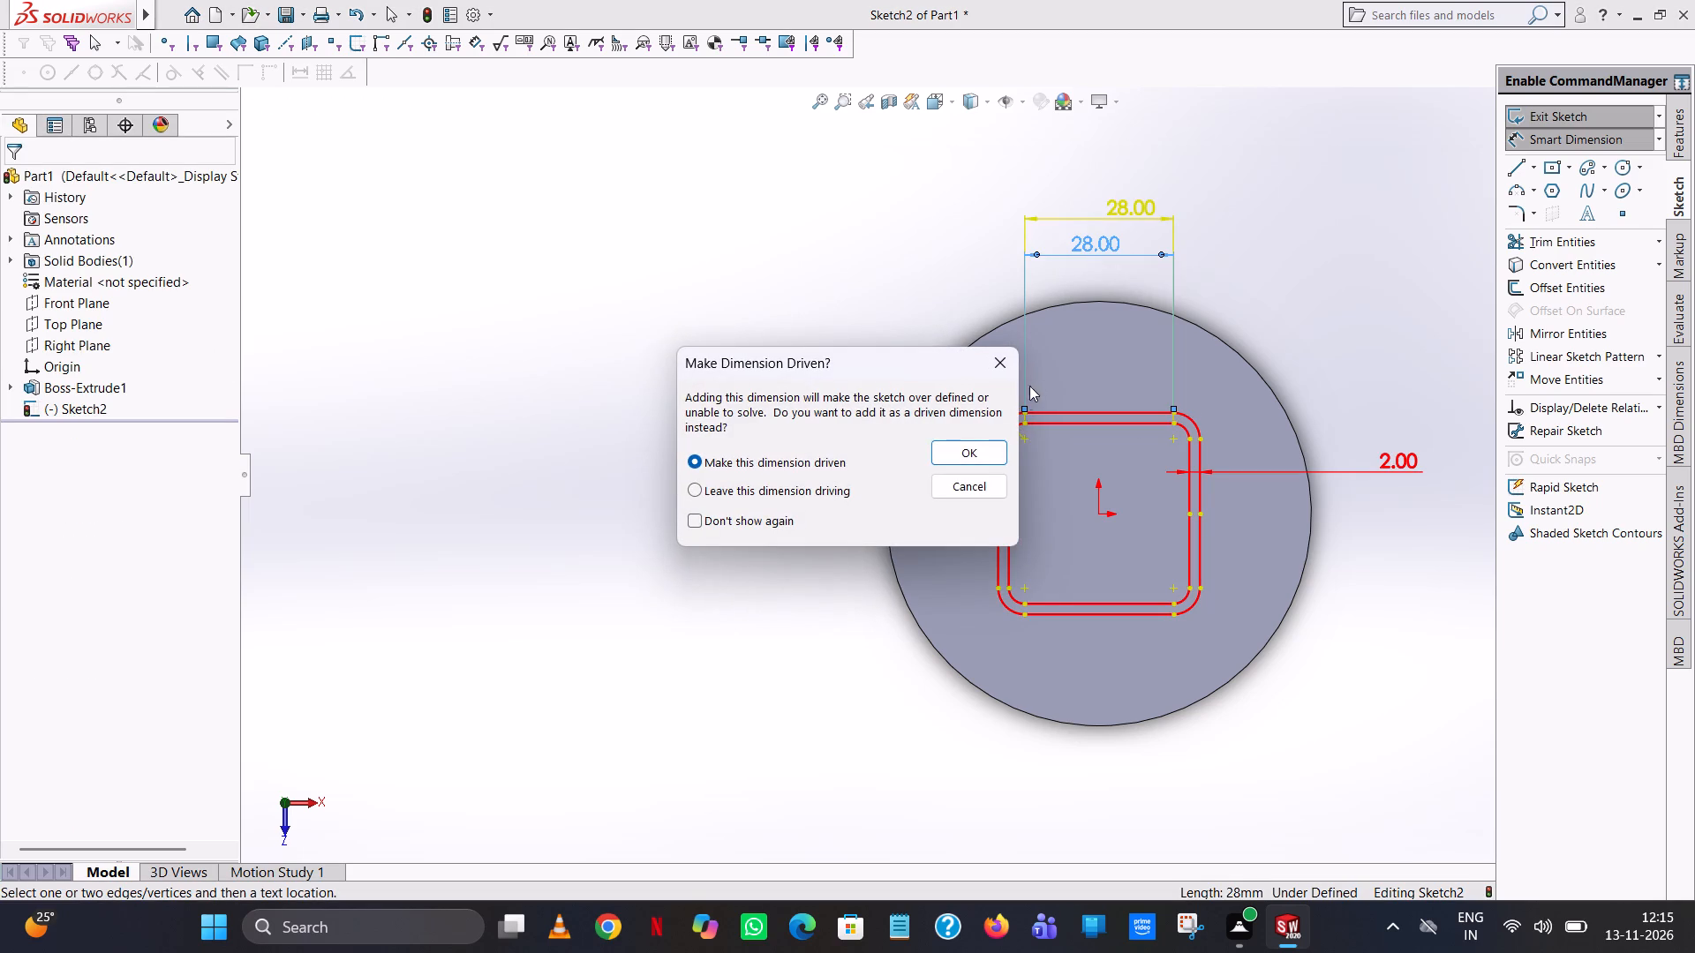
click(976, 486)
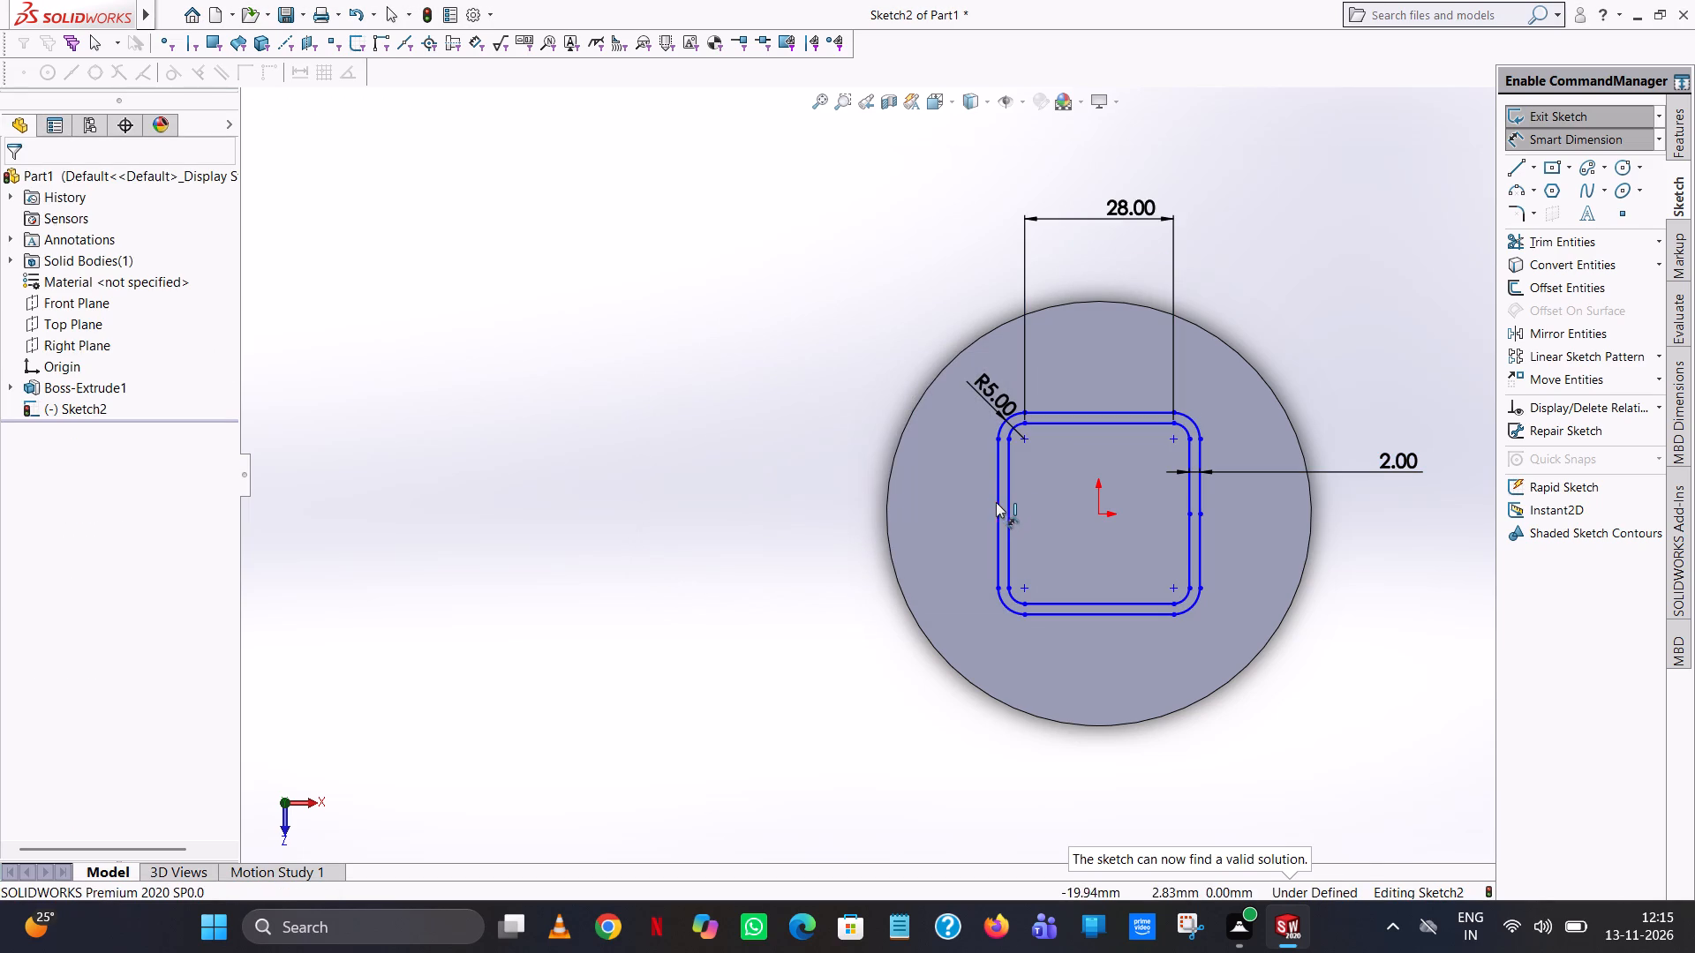
Dimension the horizontal distance from the outer square's left edge to the origin at 19 mm, placed below the flange.
click(997, 504)
click(1098, 514)
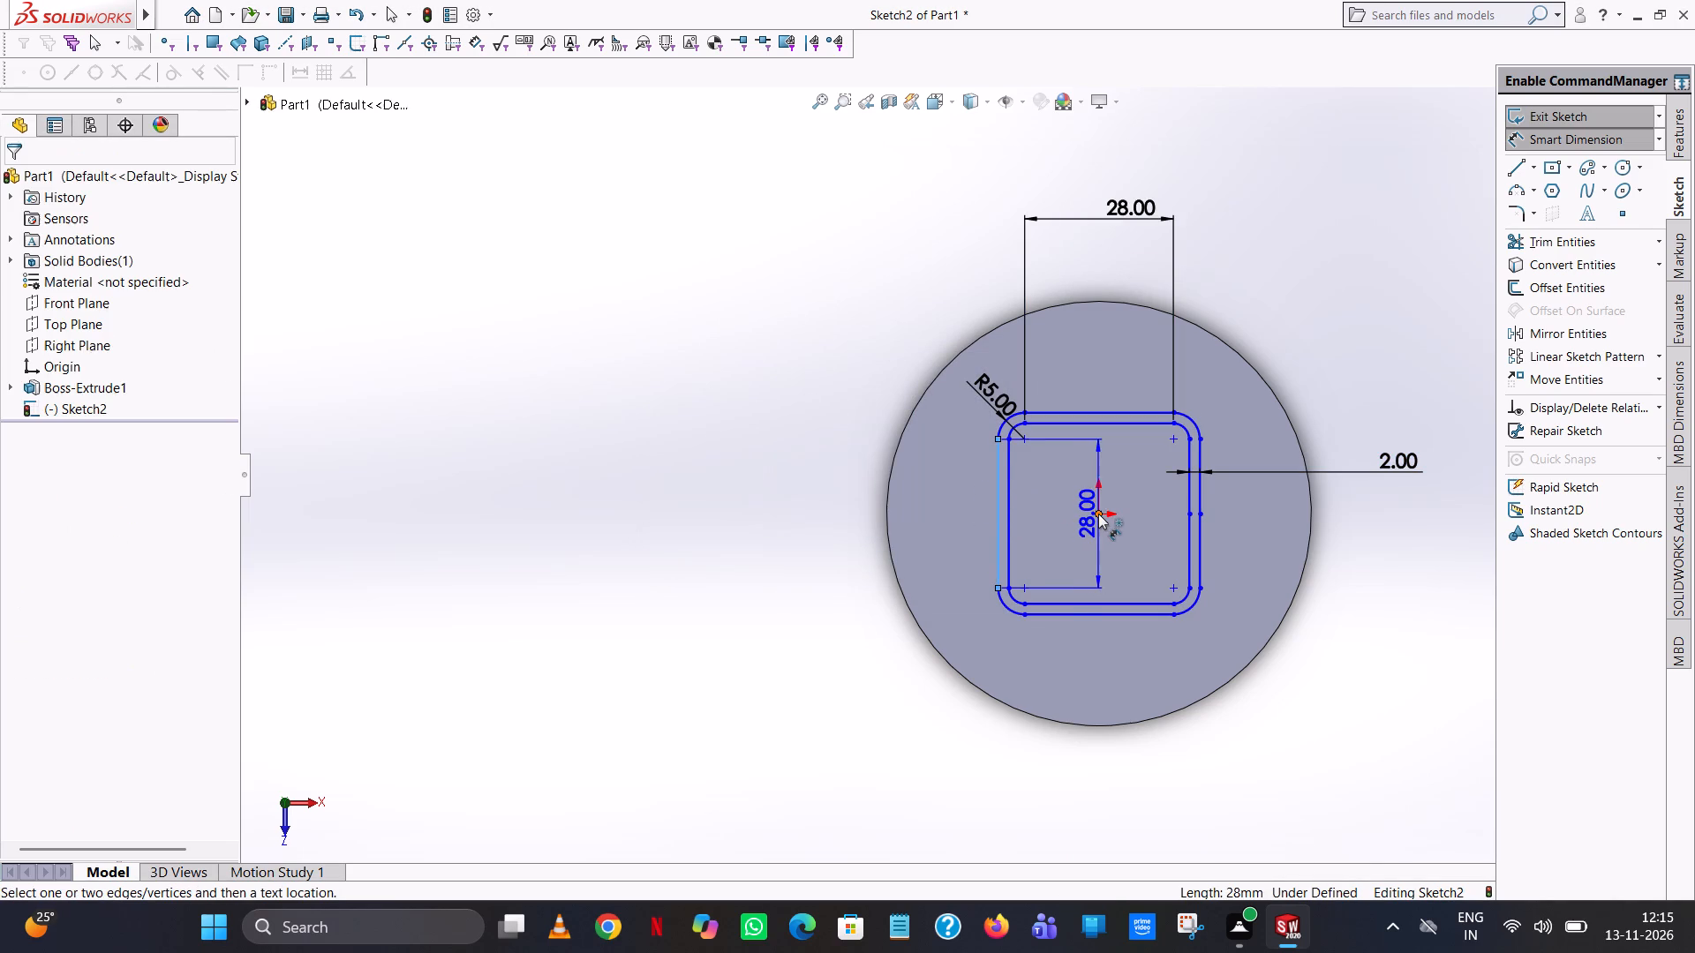
click(1029, 763)
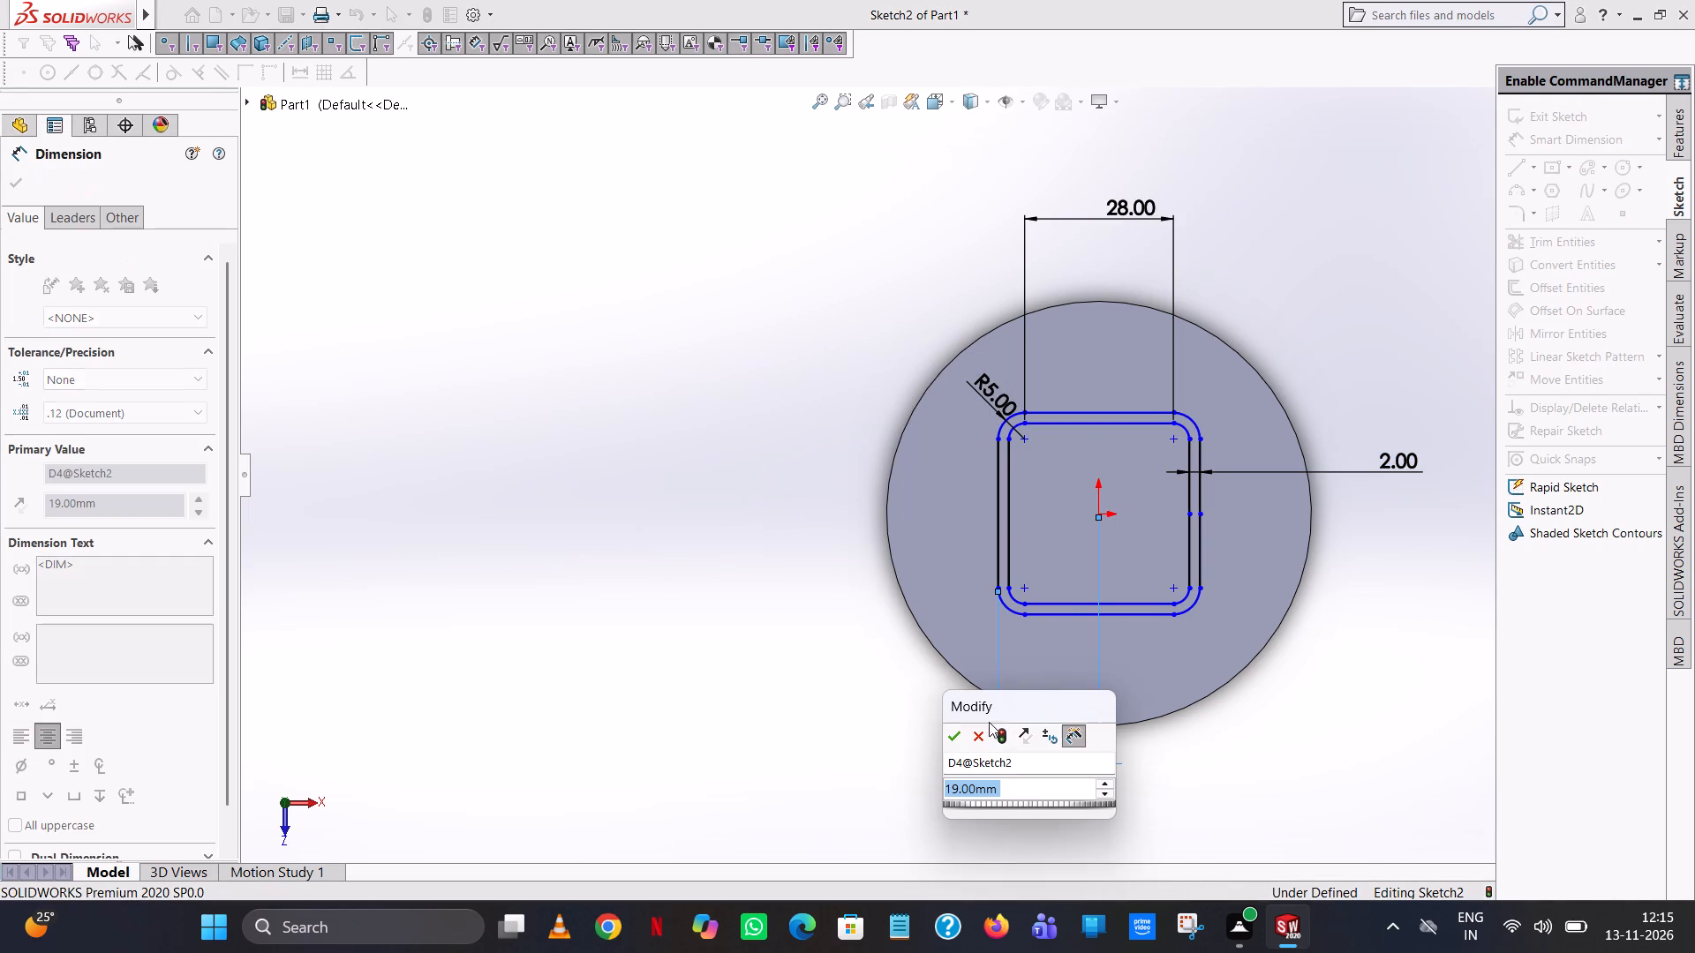
click(954, 739)
click(833, 604)
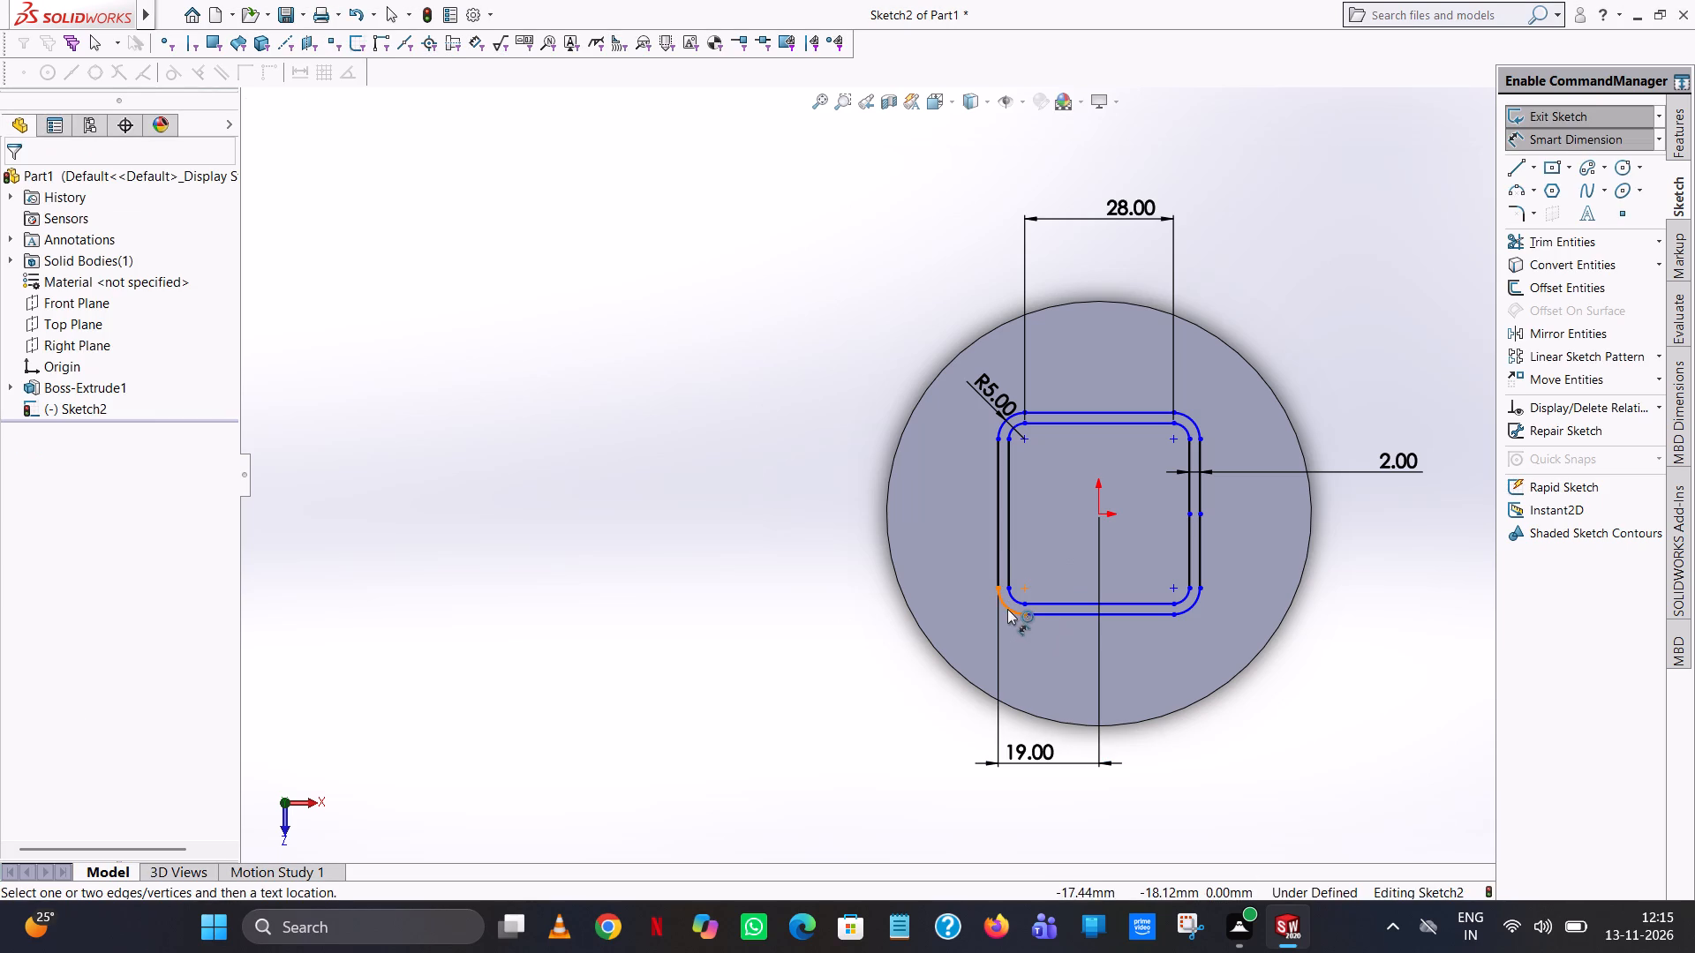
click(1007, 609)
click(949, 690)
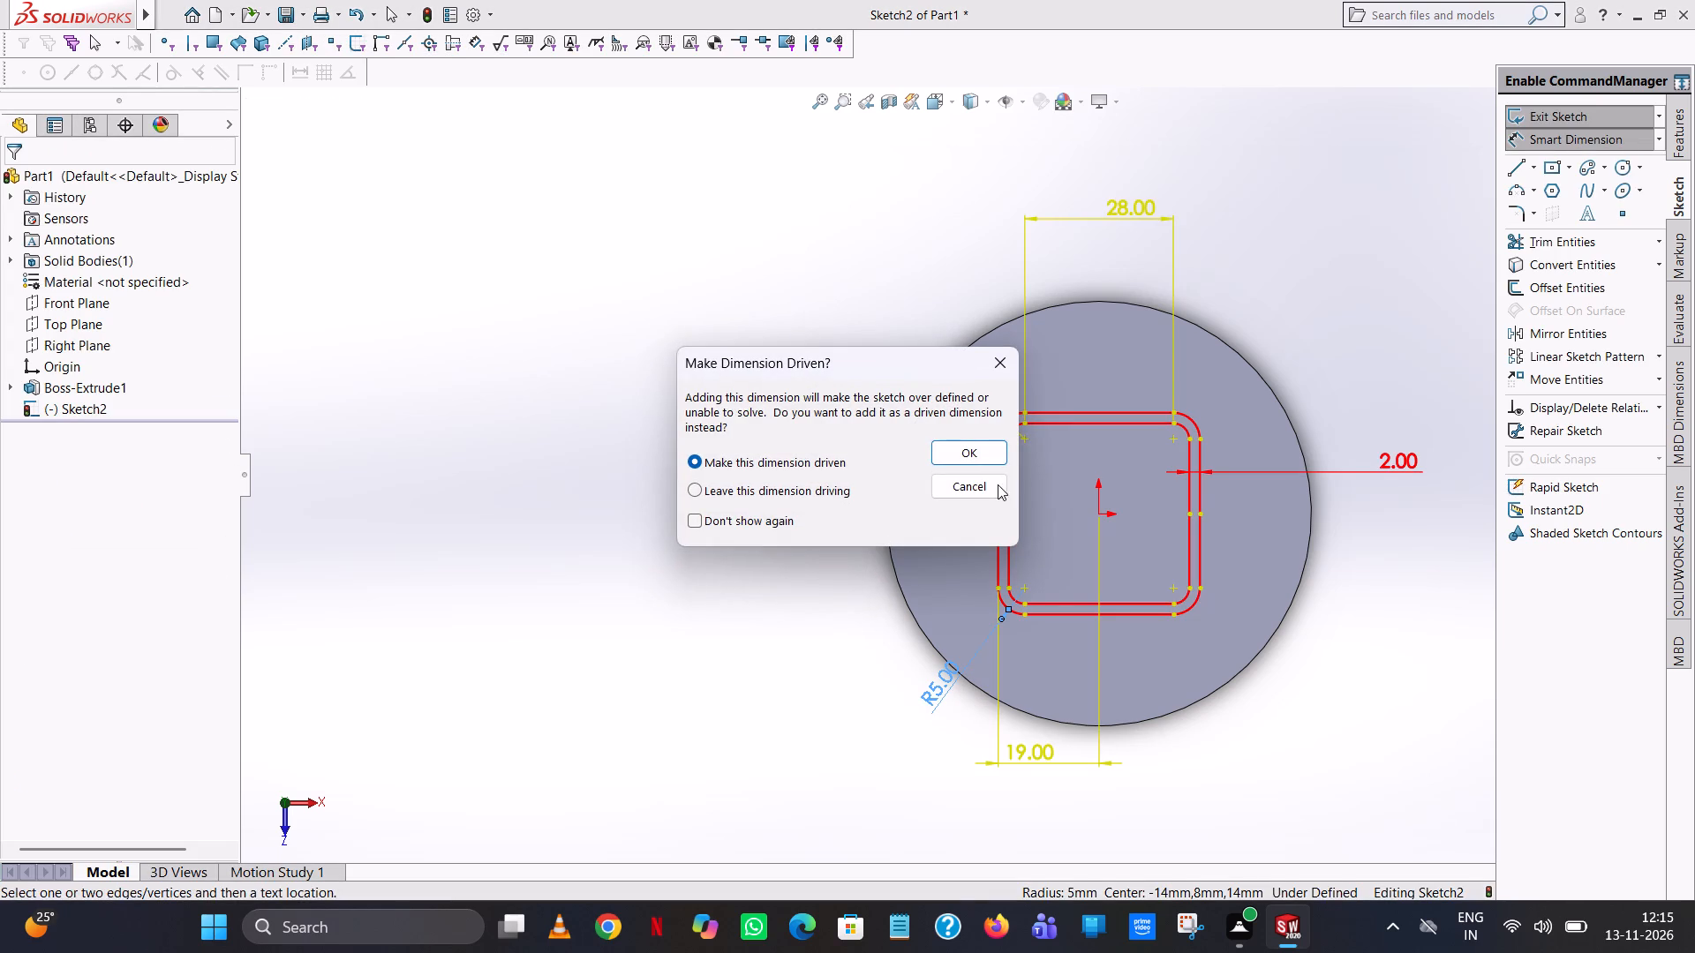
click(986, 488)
Dimension the vertical distance from the lower-left corner arc centre to the origin at 14 mm, placed outside the flange.
click(1021, 589)
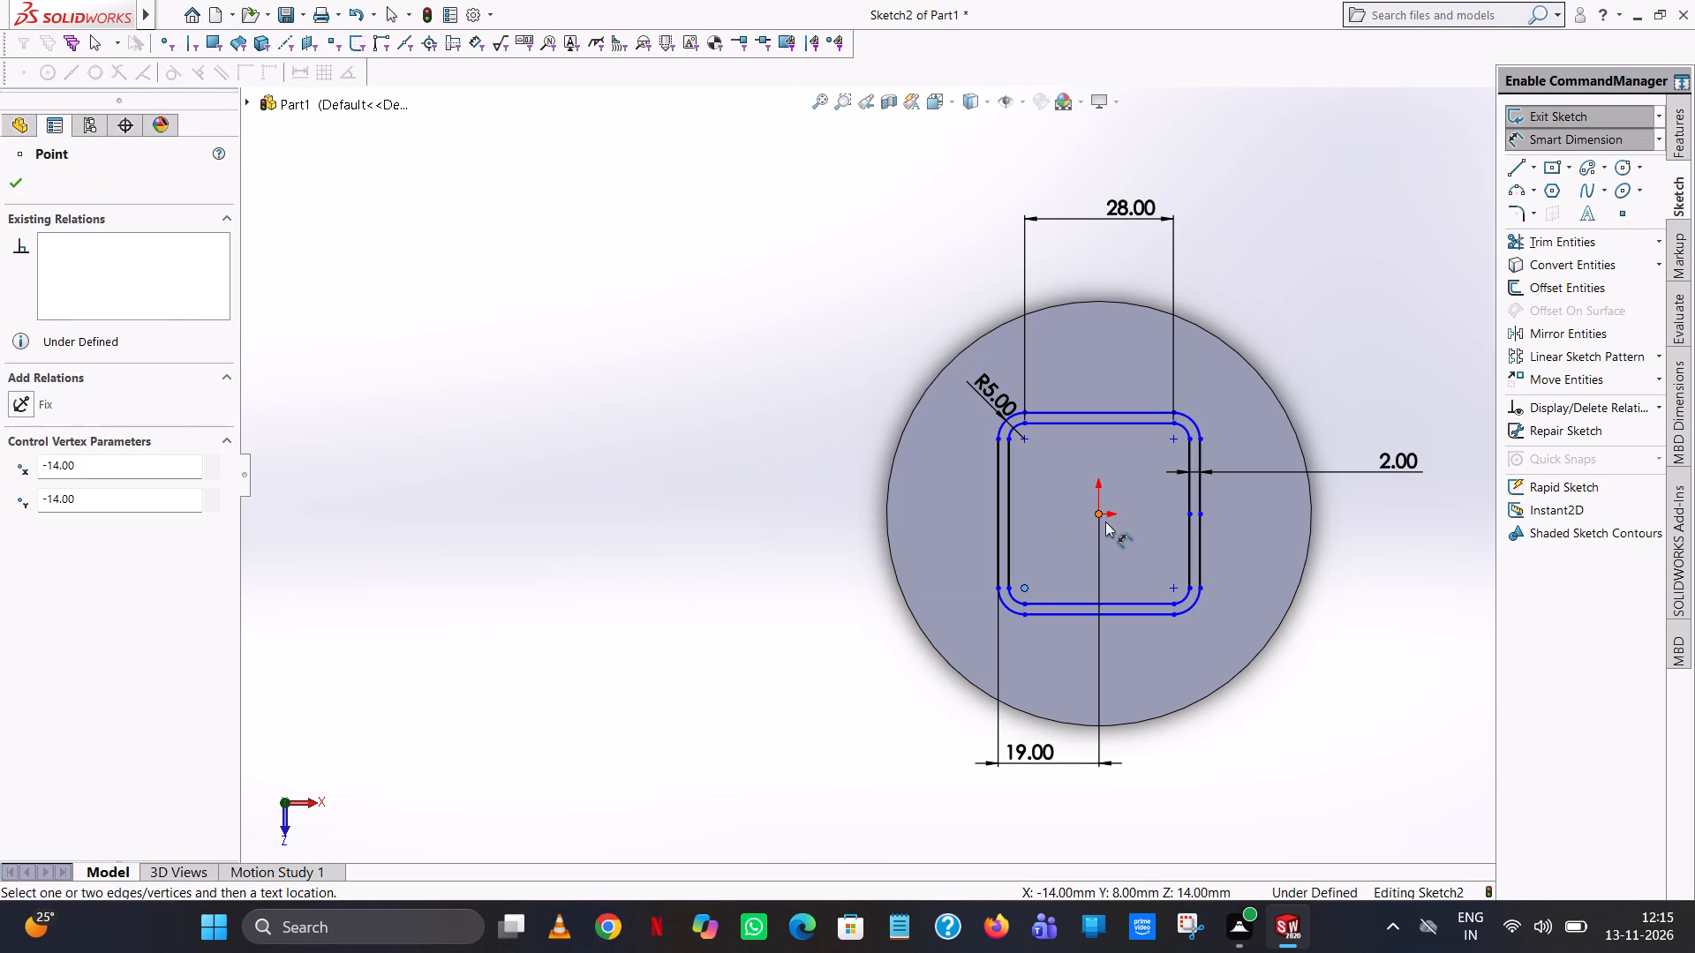
click(1098, 514)
click(849, 544)
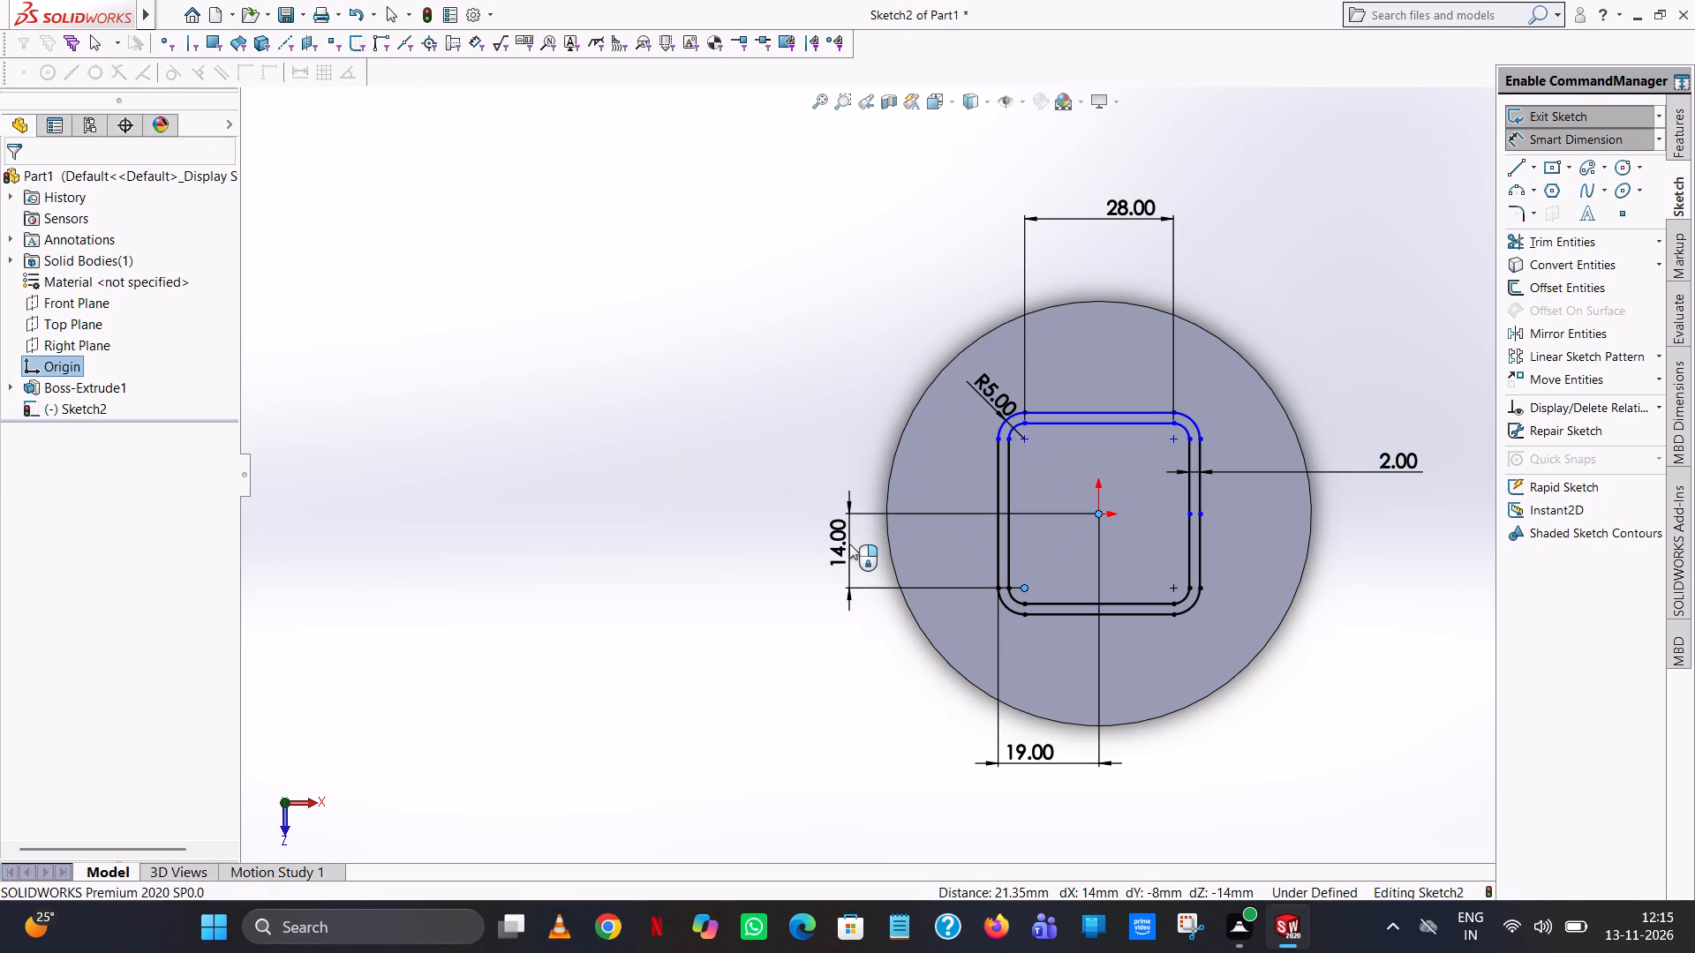
click(775, 512)
click(832, 271)
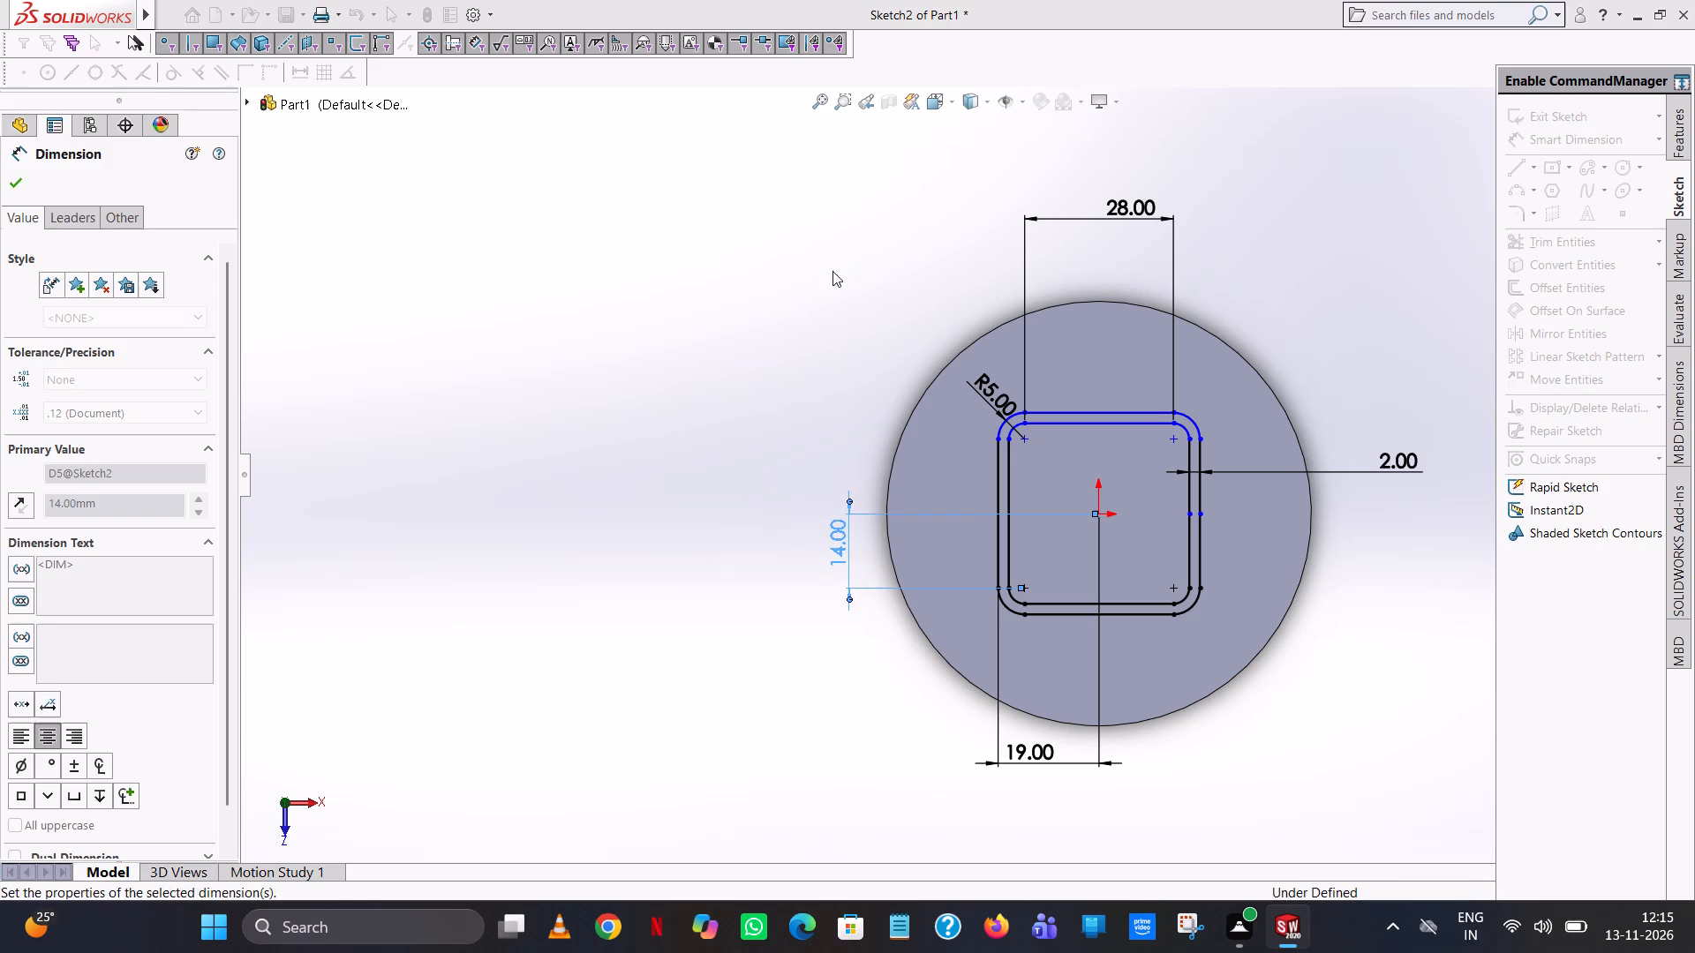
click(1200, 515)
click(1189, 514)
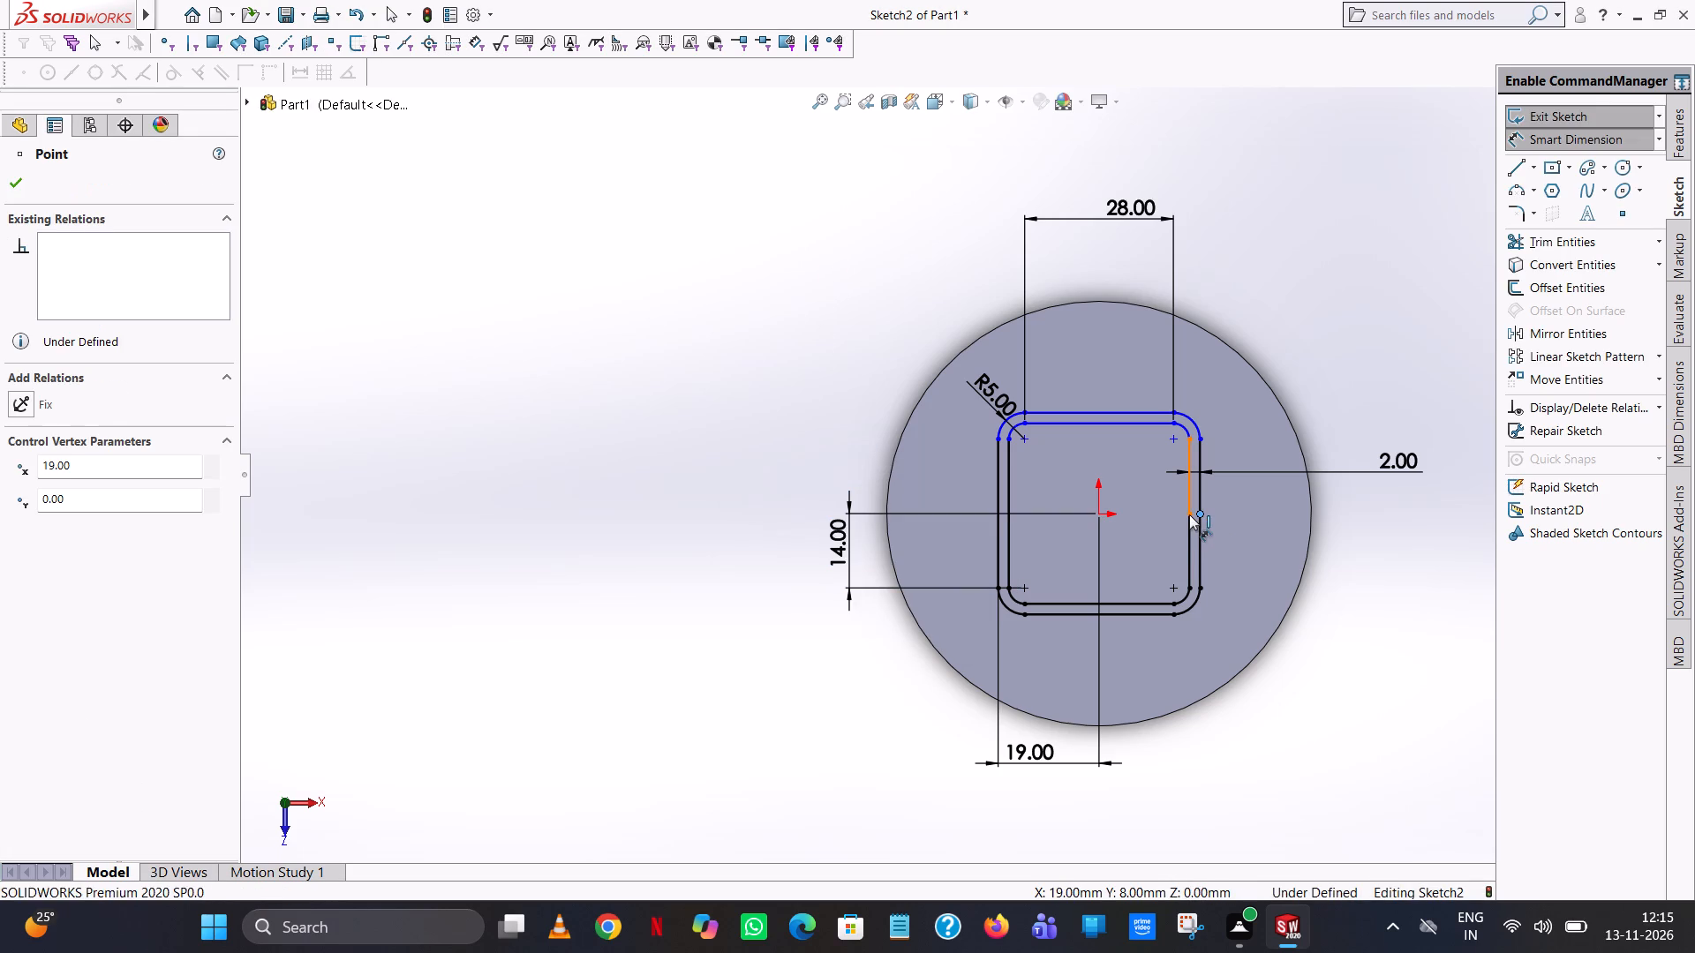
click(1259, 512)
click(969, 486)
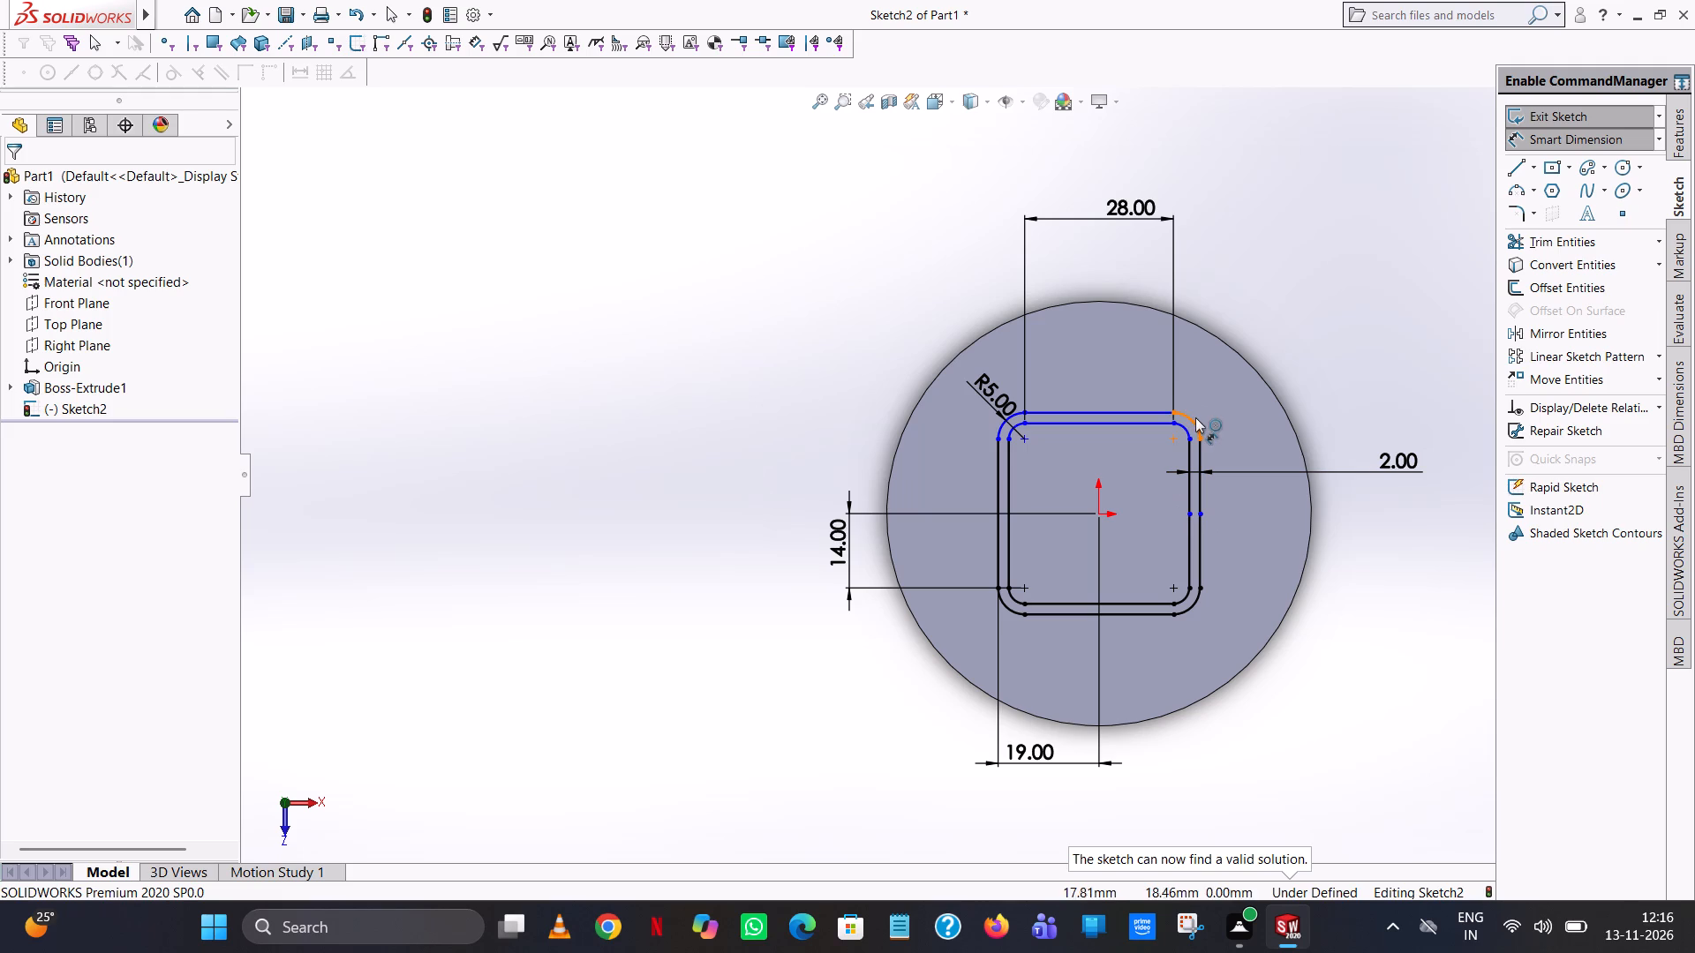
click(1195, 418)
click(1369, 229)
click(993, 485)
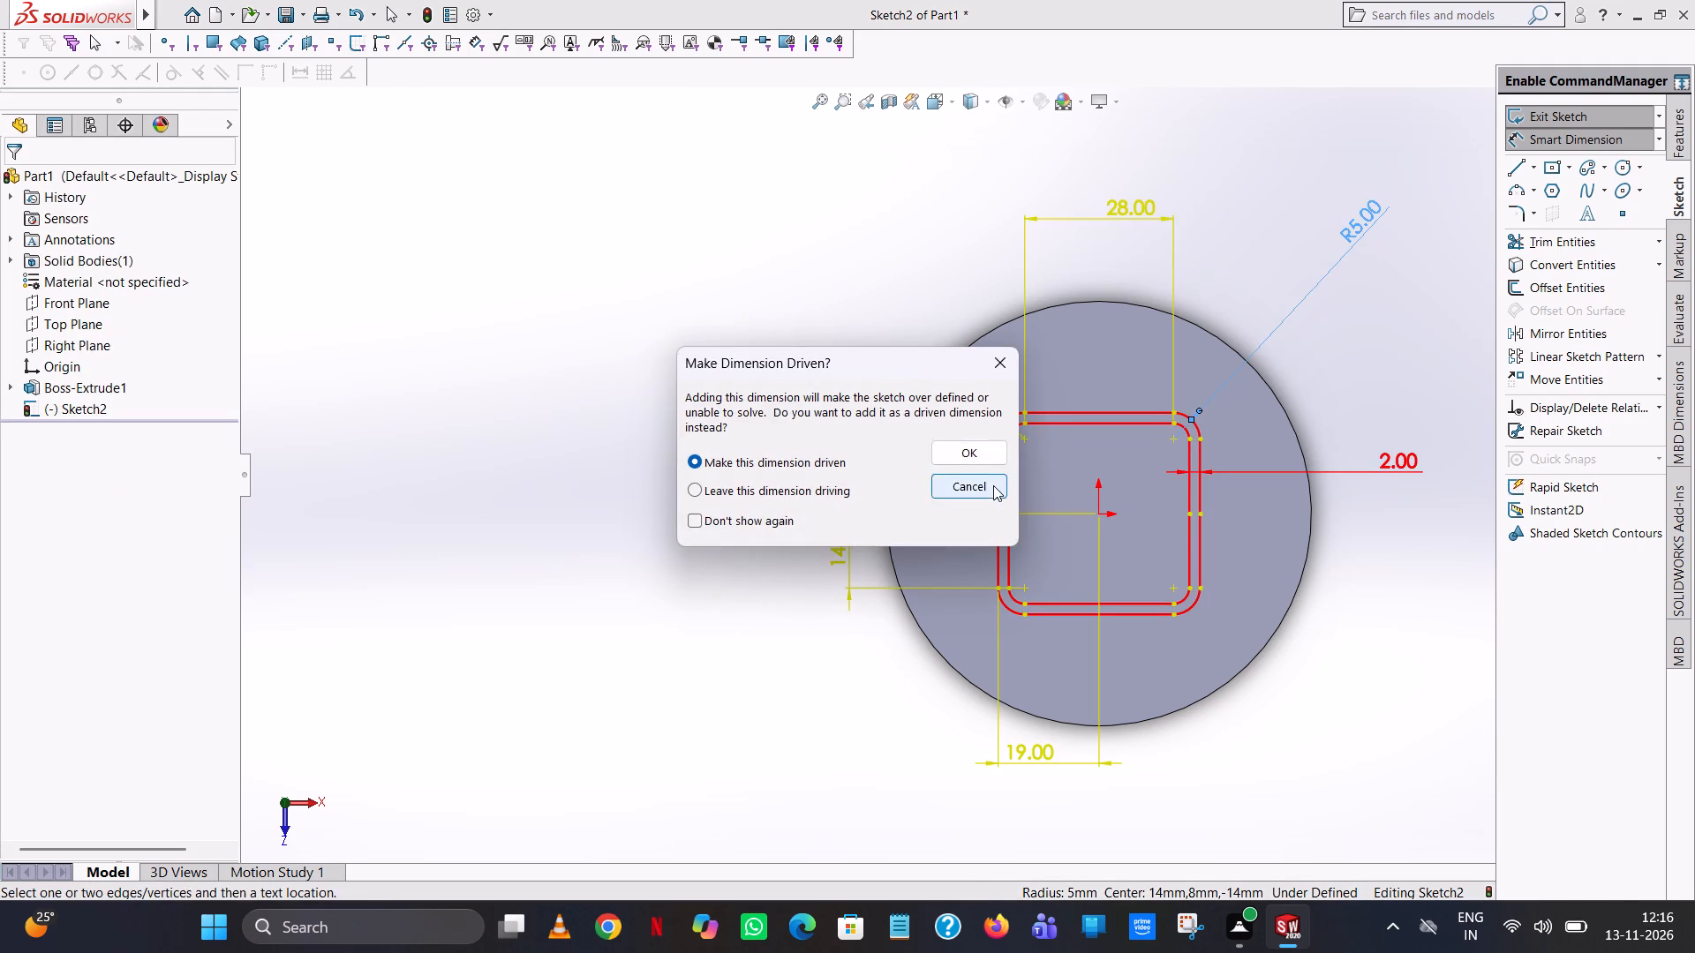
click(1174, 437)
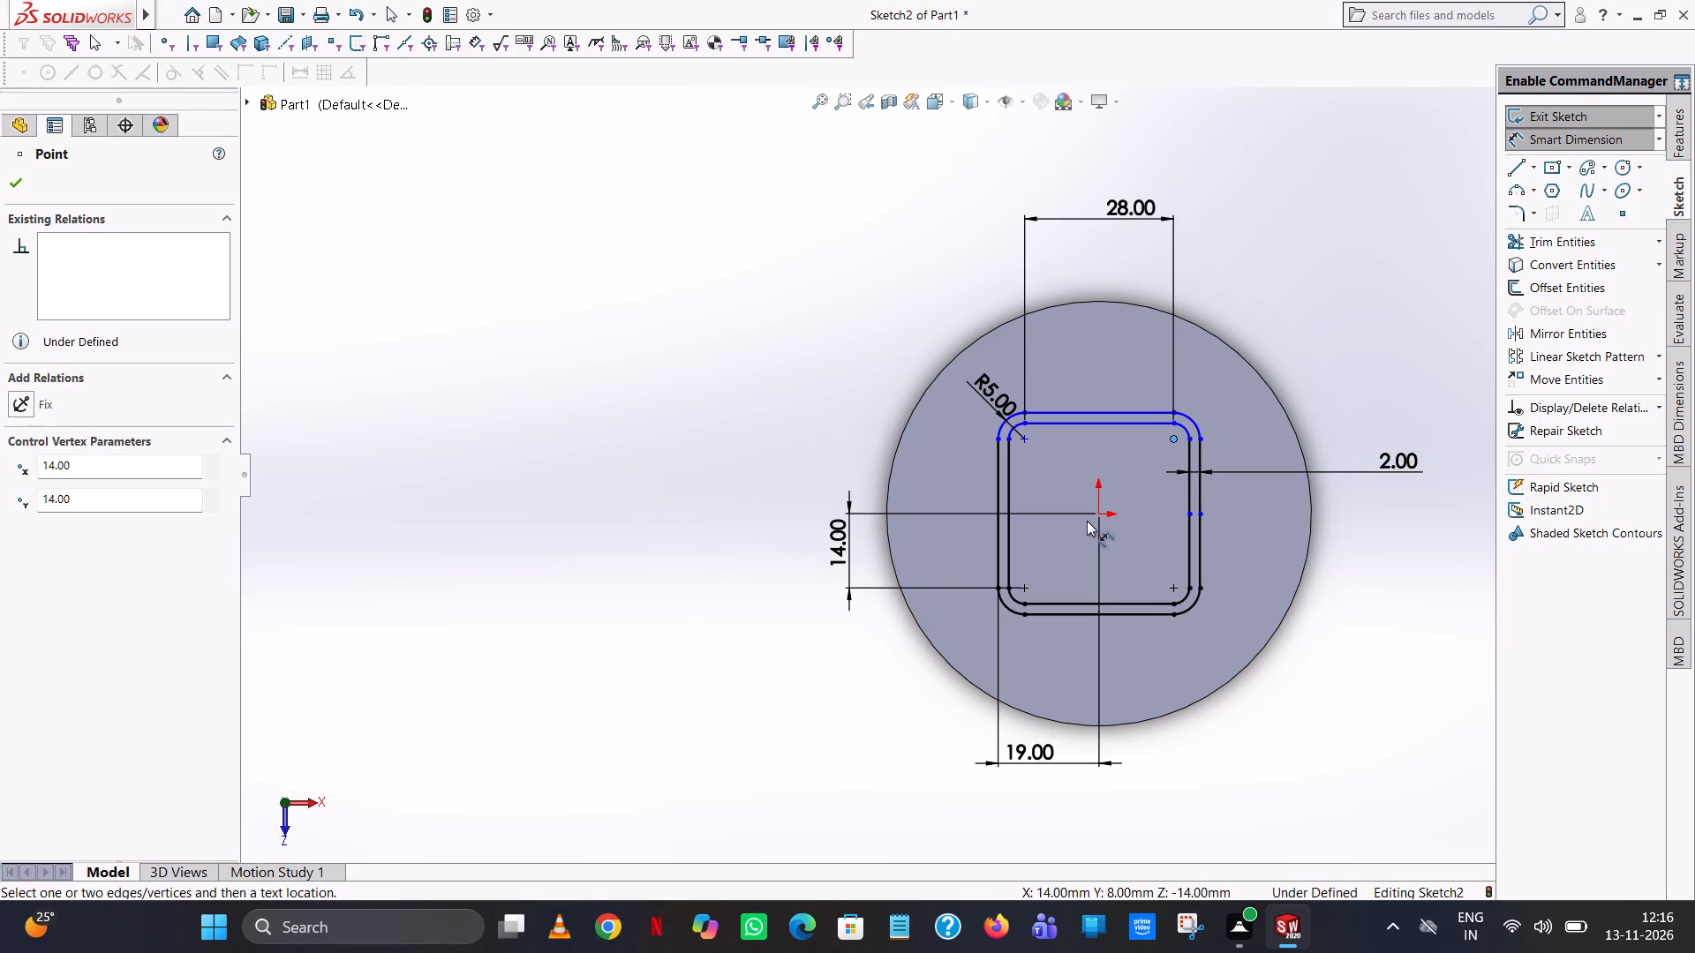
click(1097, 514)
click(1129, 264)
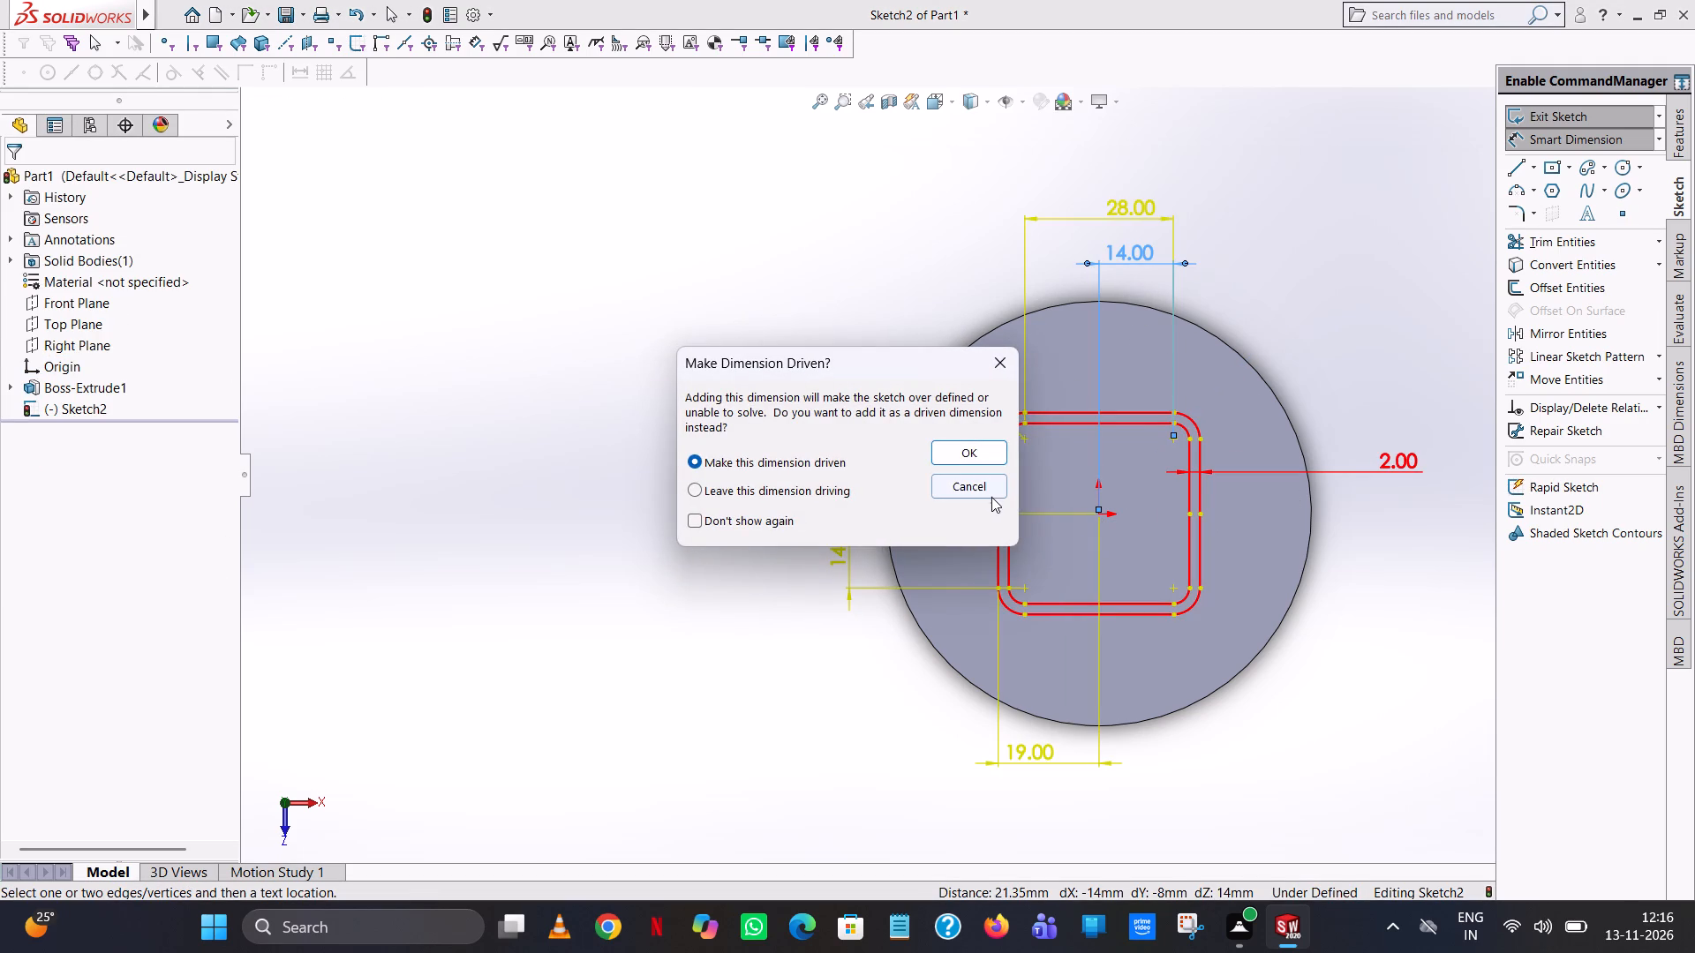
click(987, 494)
Dimension the vertical distance from the origin to the upper-right corner arc centre at 14 mm, placed outside the flange.
click(1101, 514)
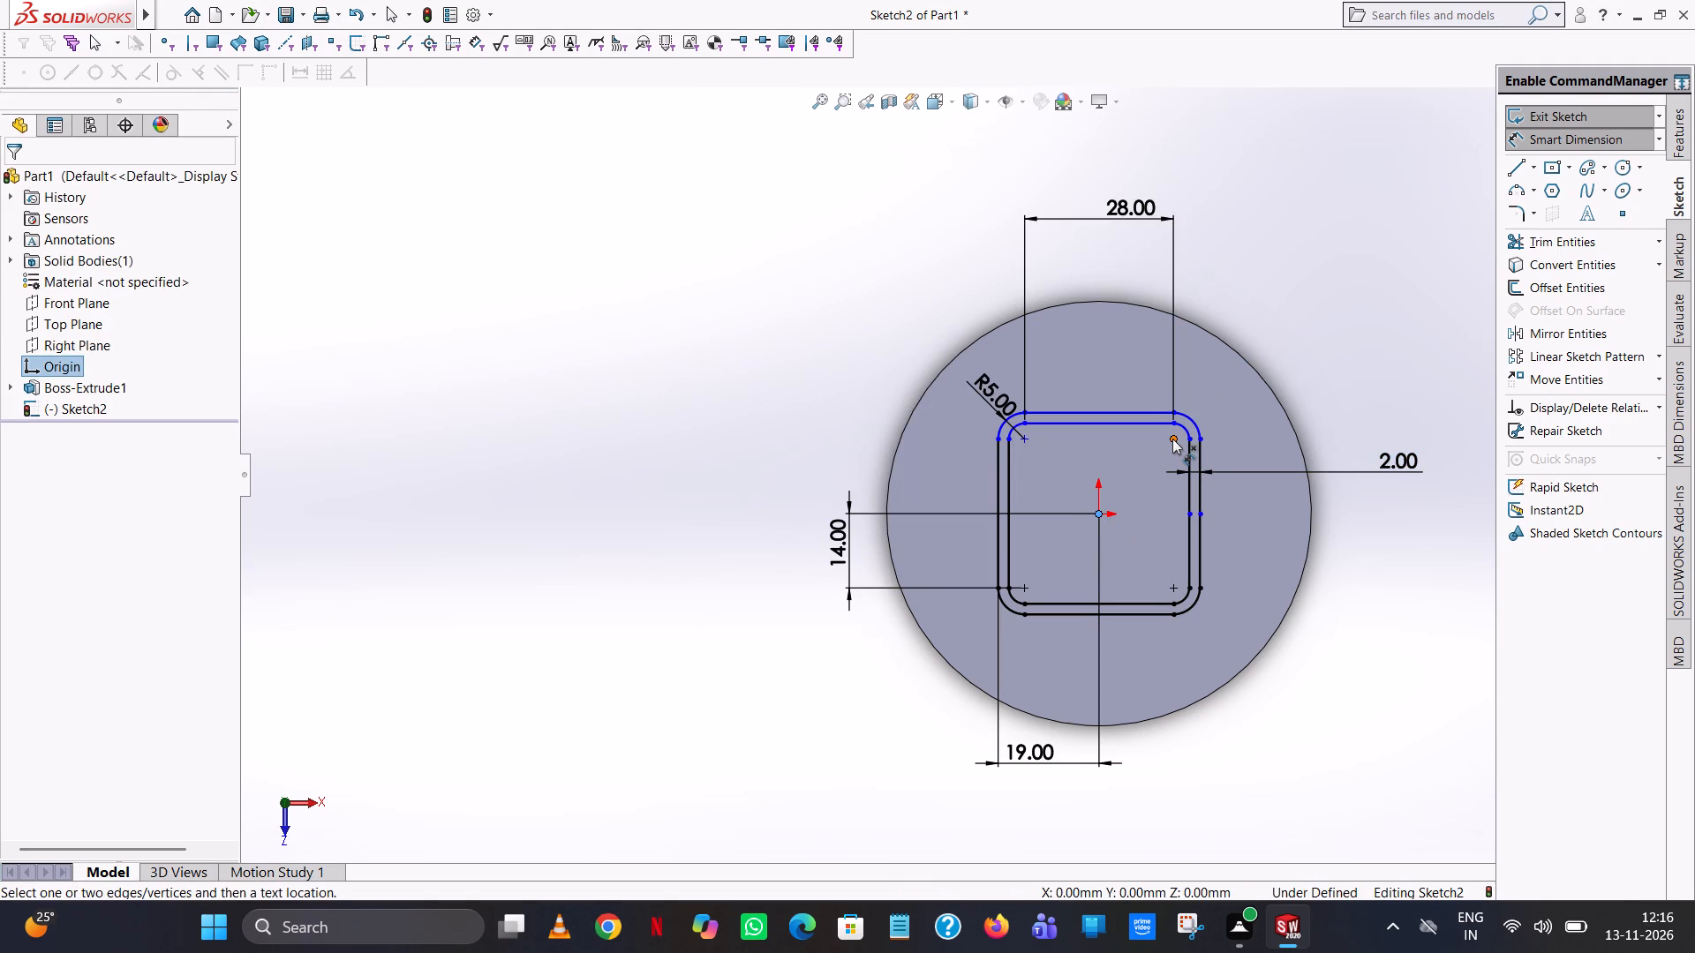
click(1172, 439)
click(1387, 453)
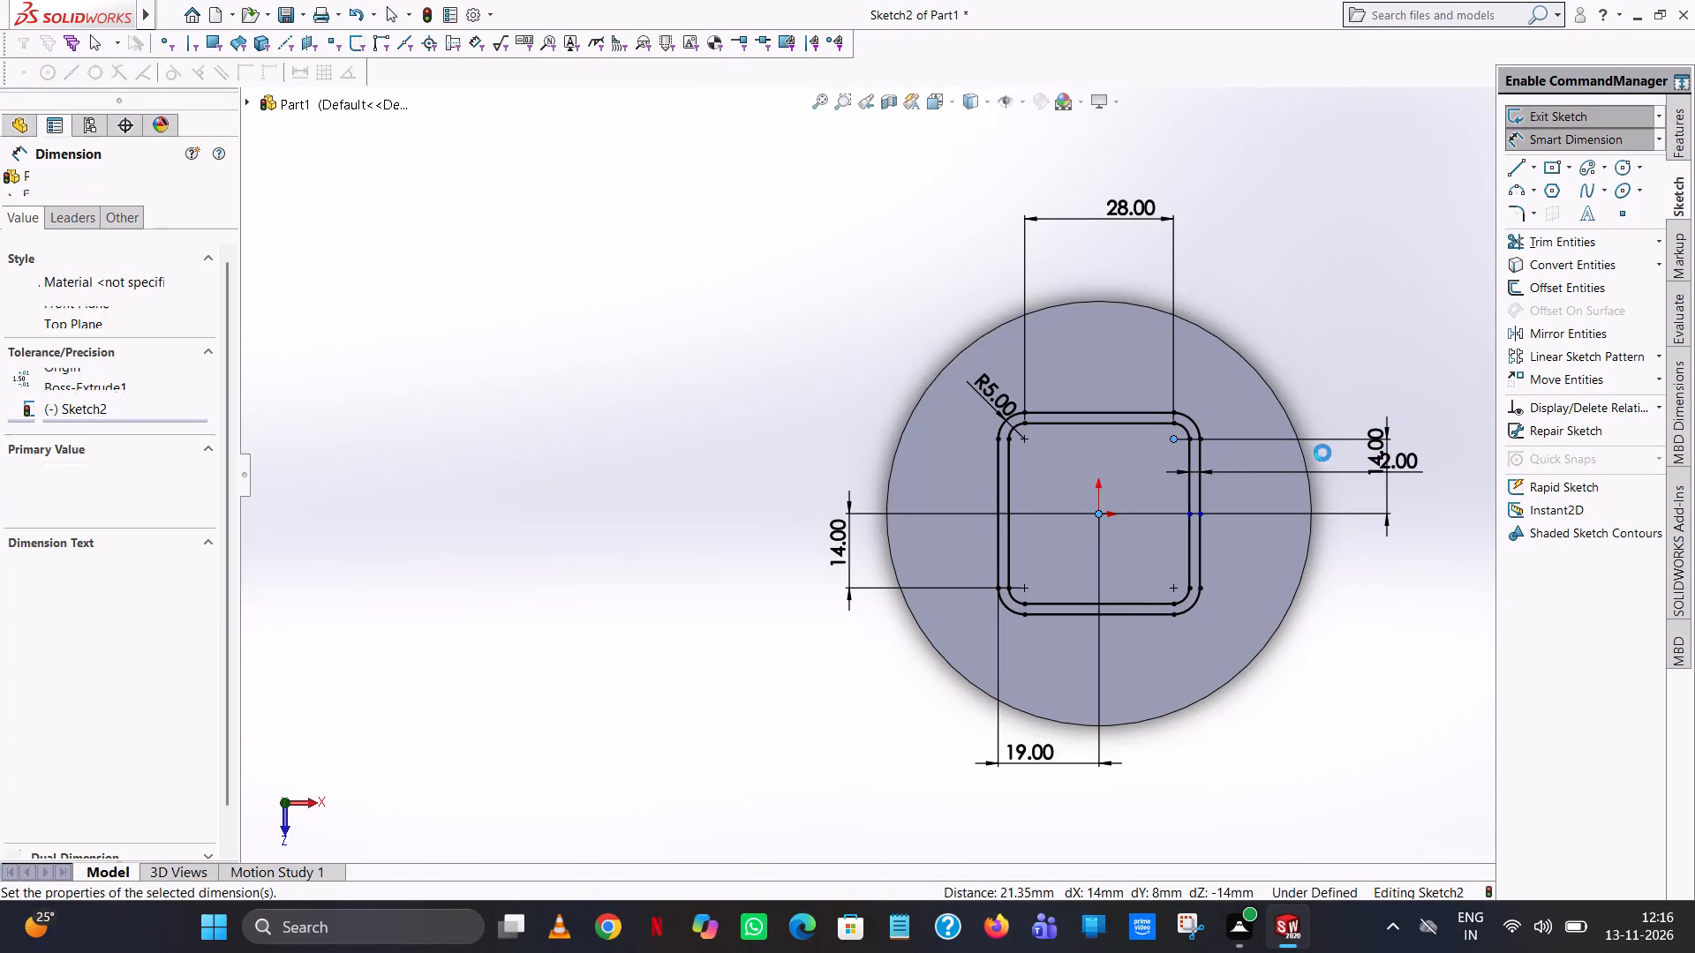
click(1309, 421)
click(1363, 332)
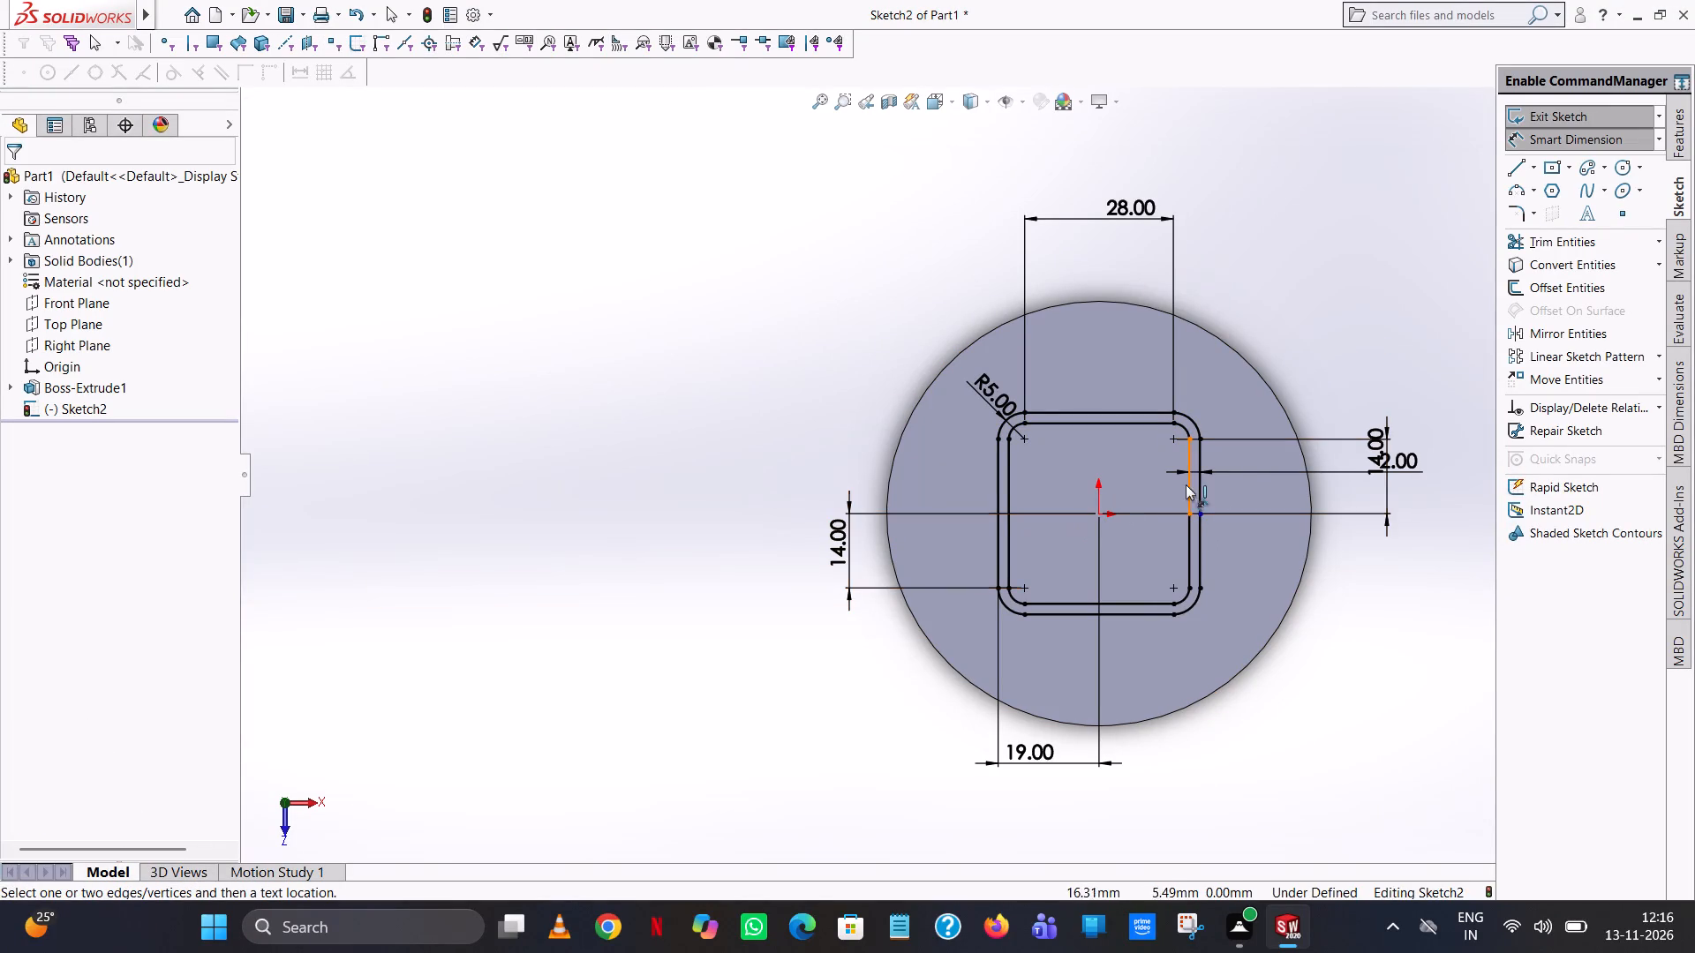
Dimension the horizontal distance from the origin to the midpoint on the outer square's right edge at 19 mm.
scroll(1198, 517, down, 8)
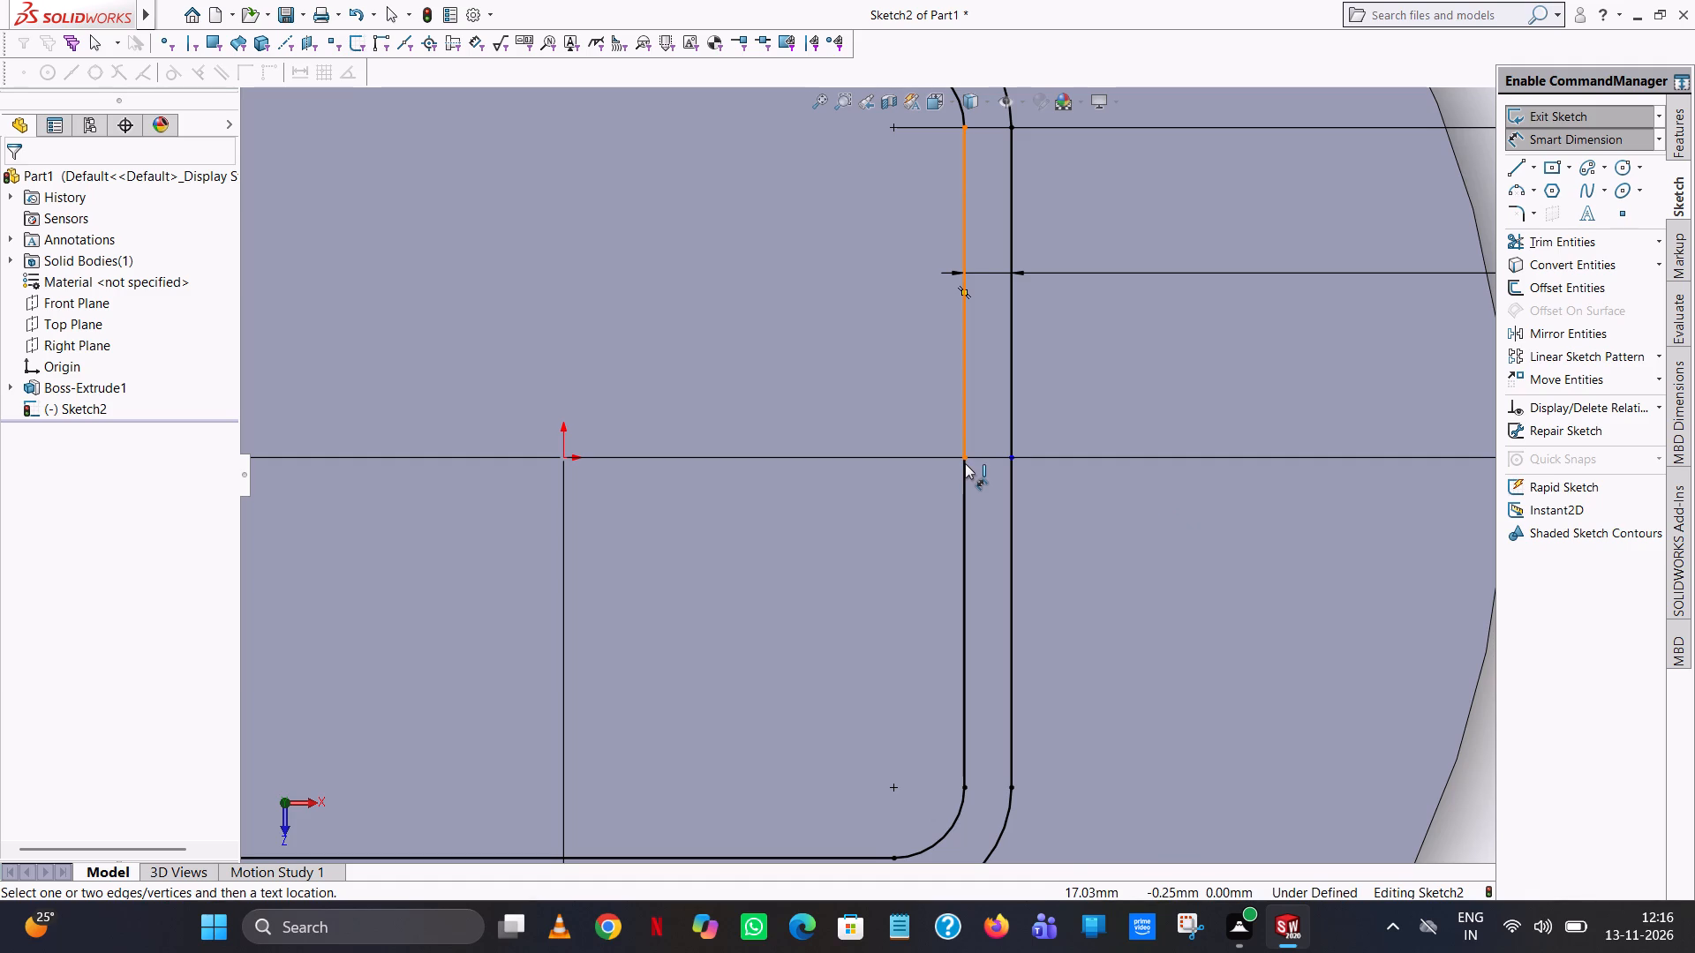
click(1014, 457)
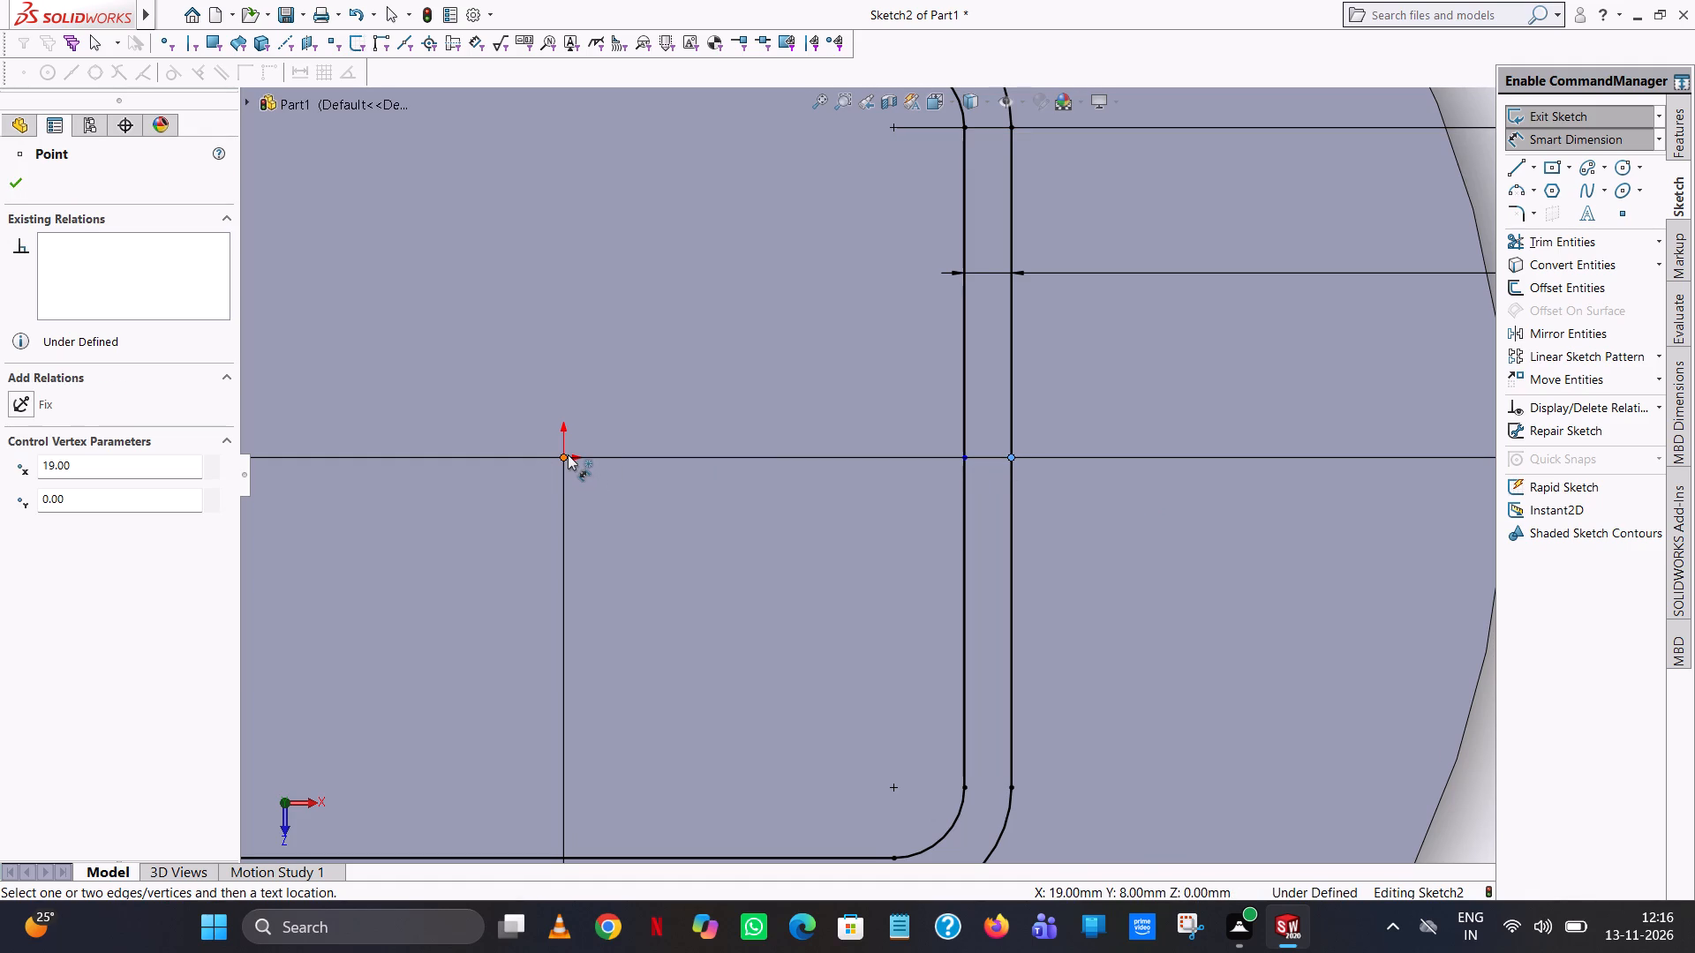
click(568, 454)
click(591, 341)
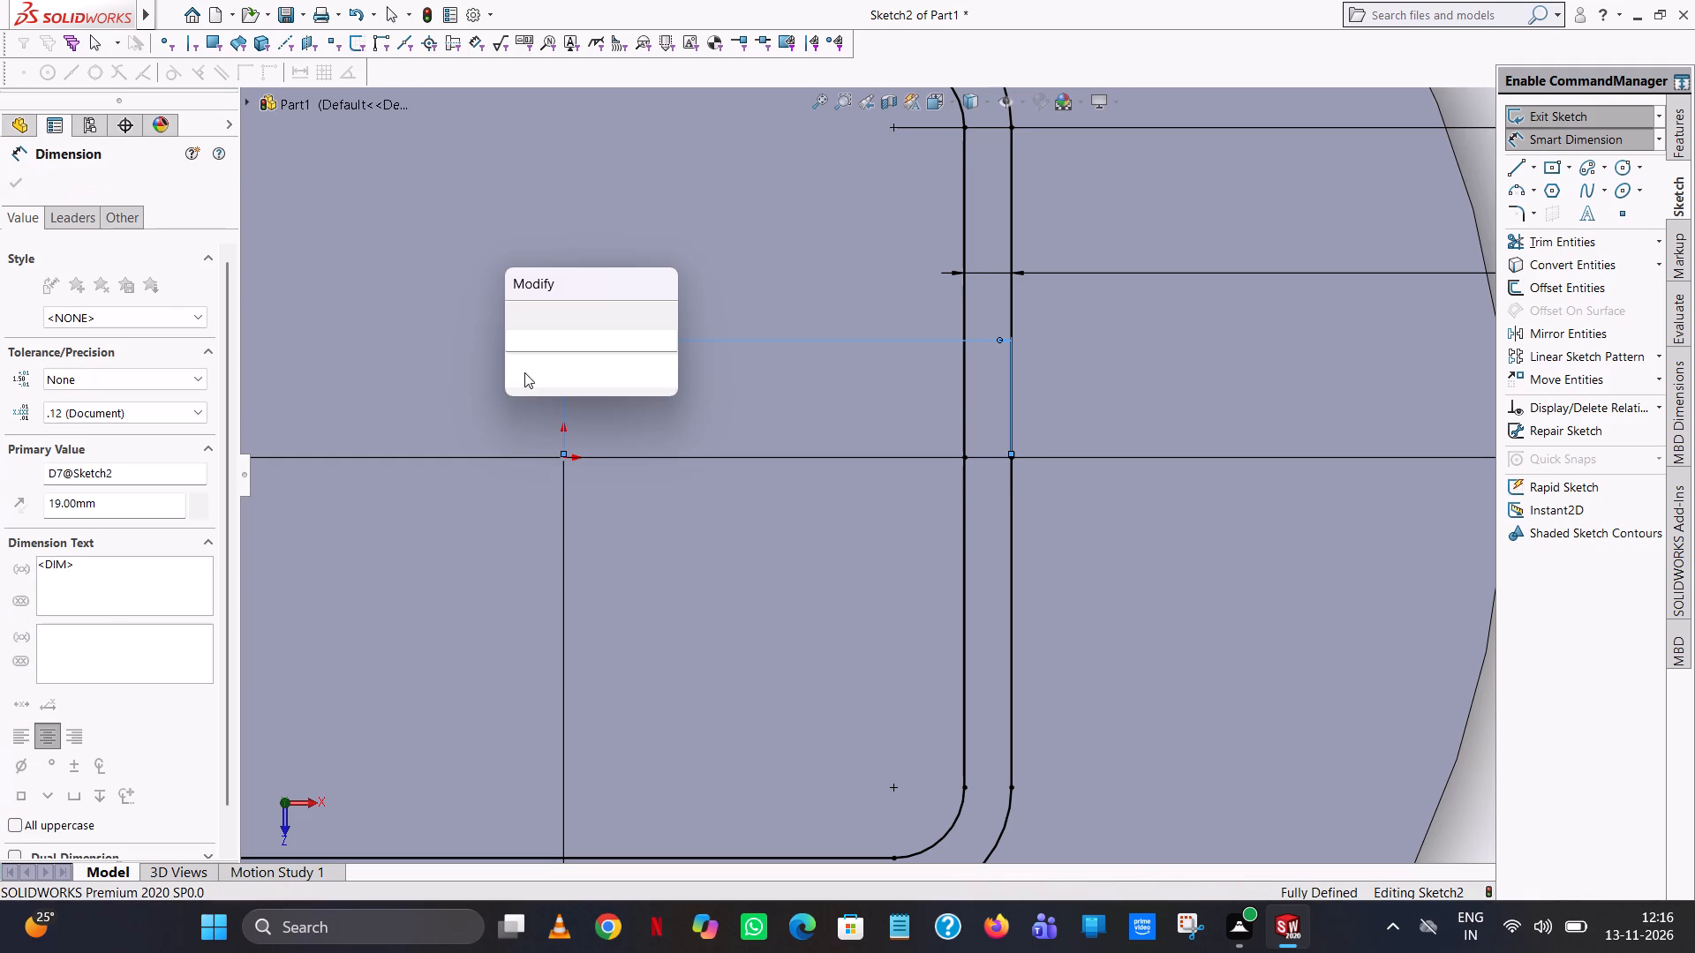
click(517, 309)
scroll(761, 426, up, 13)
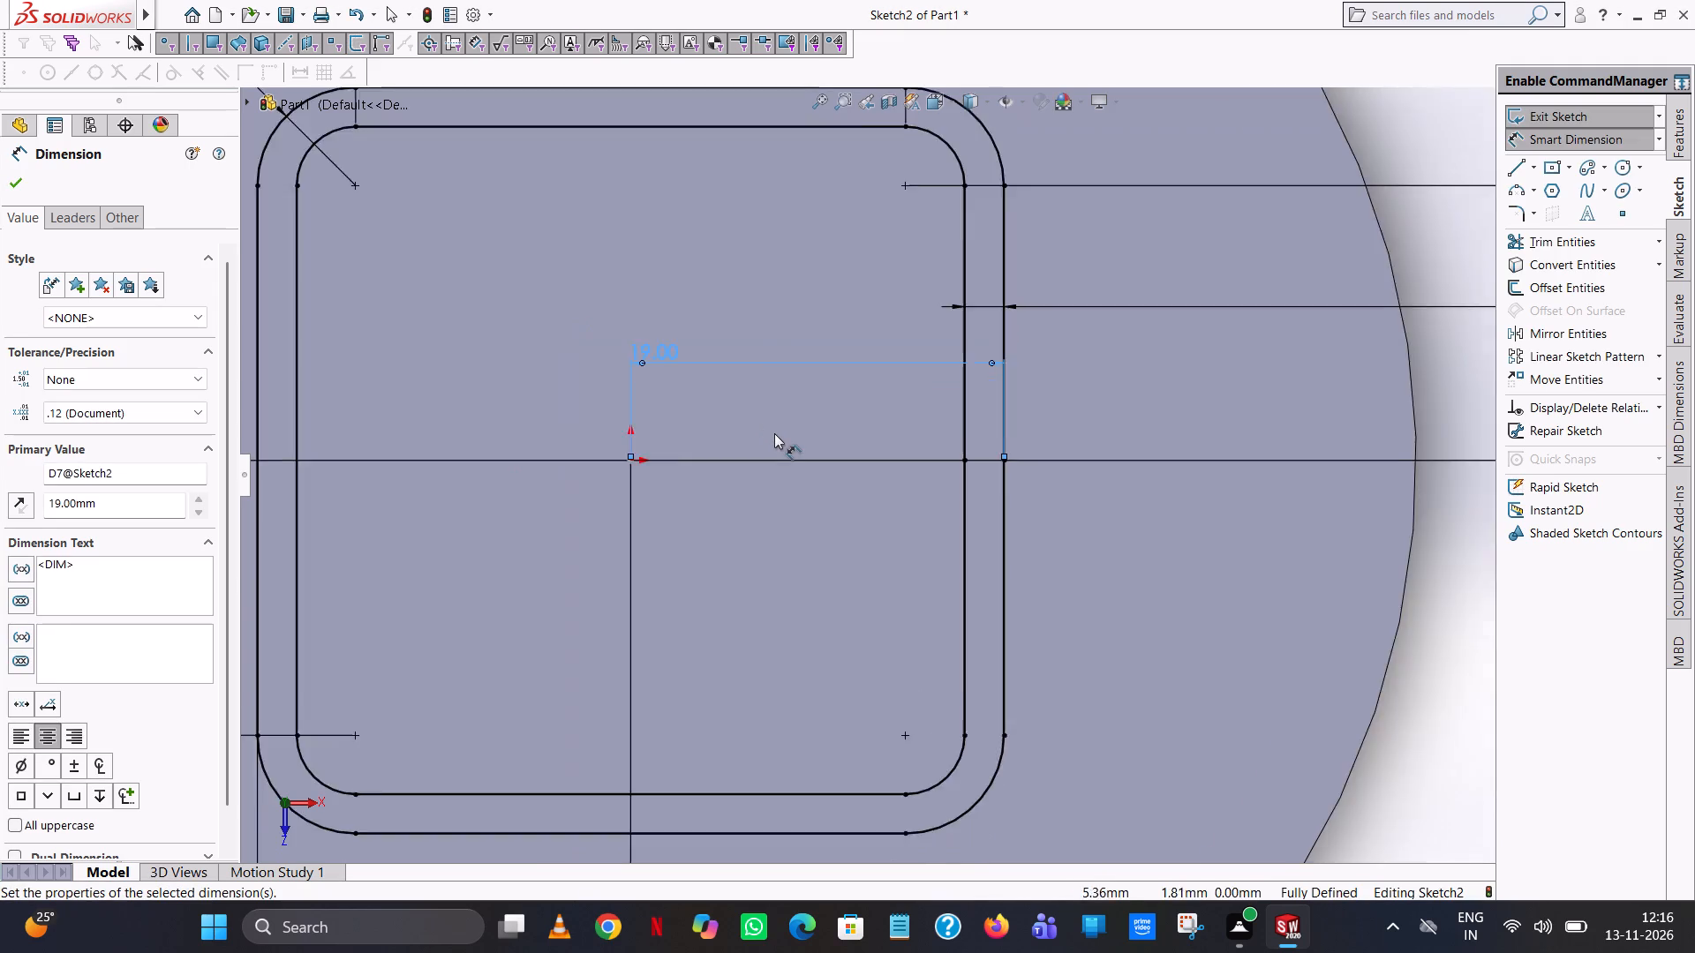
scroll(774, 433, up, 9)
click(1268, 268)
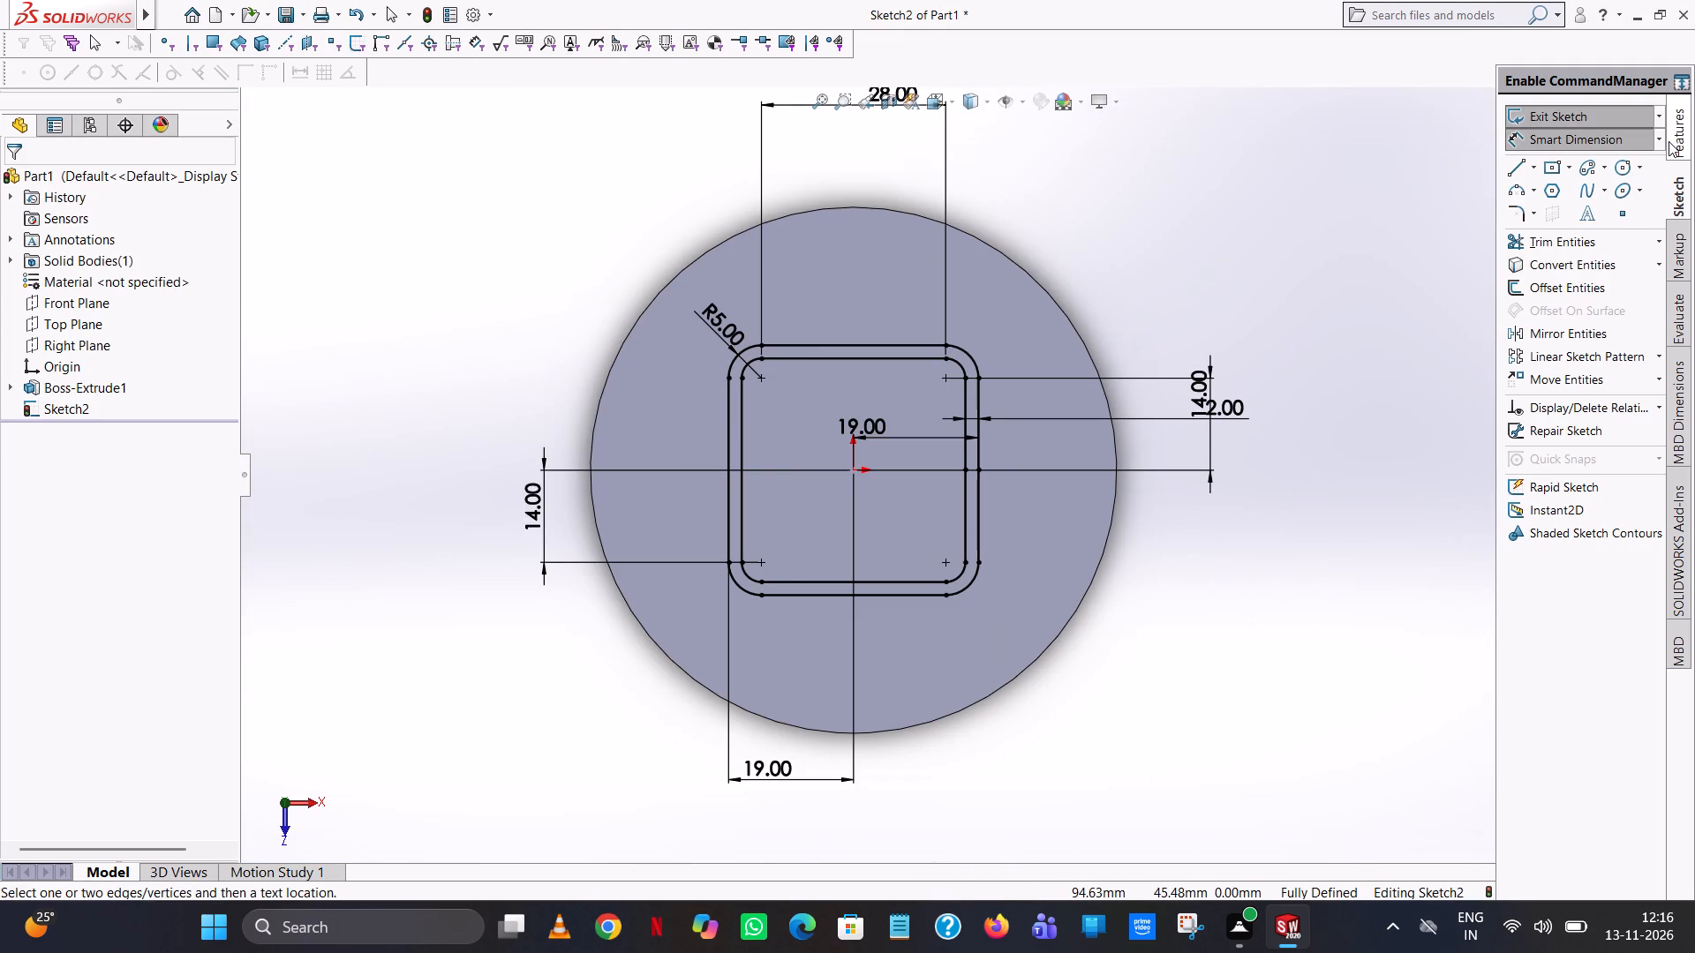
Extrude the rounded-square ring upward from the flange face as a merged blind boss, 58 mm deep (66-8).
click(1671, 142)
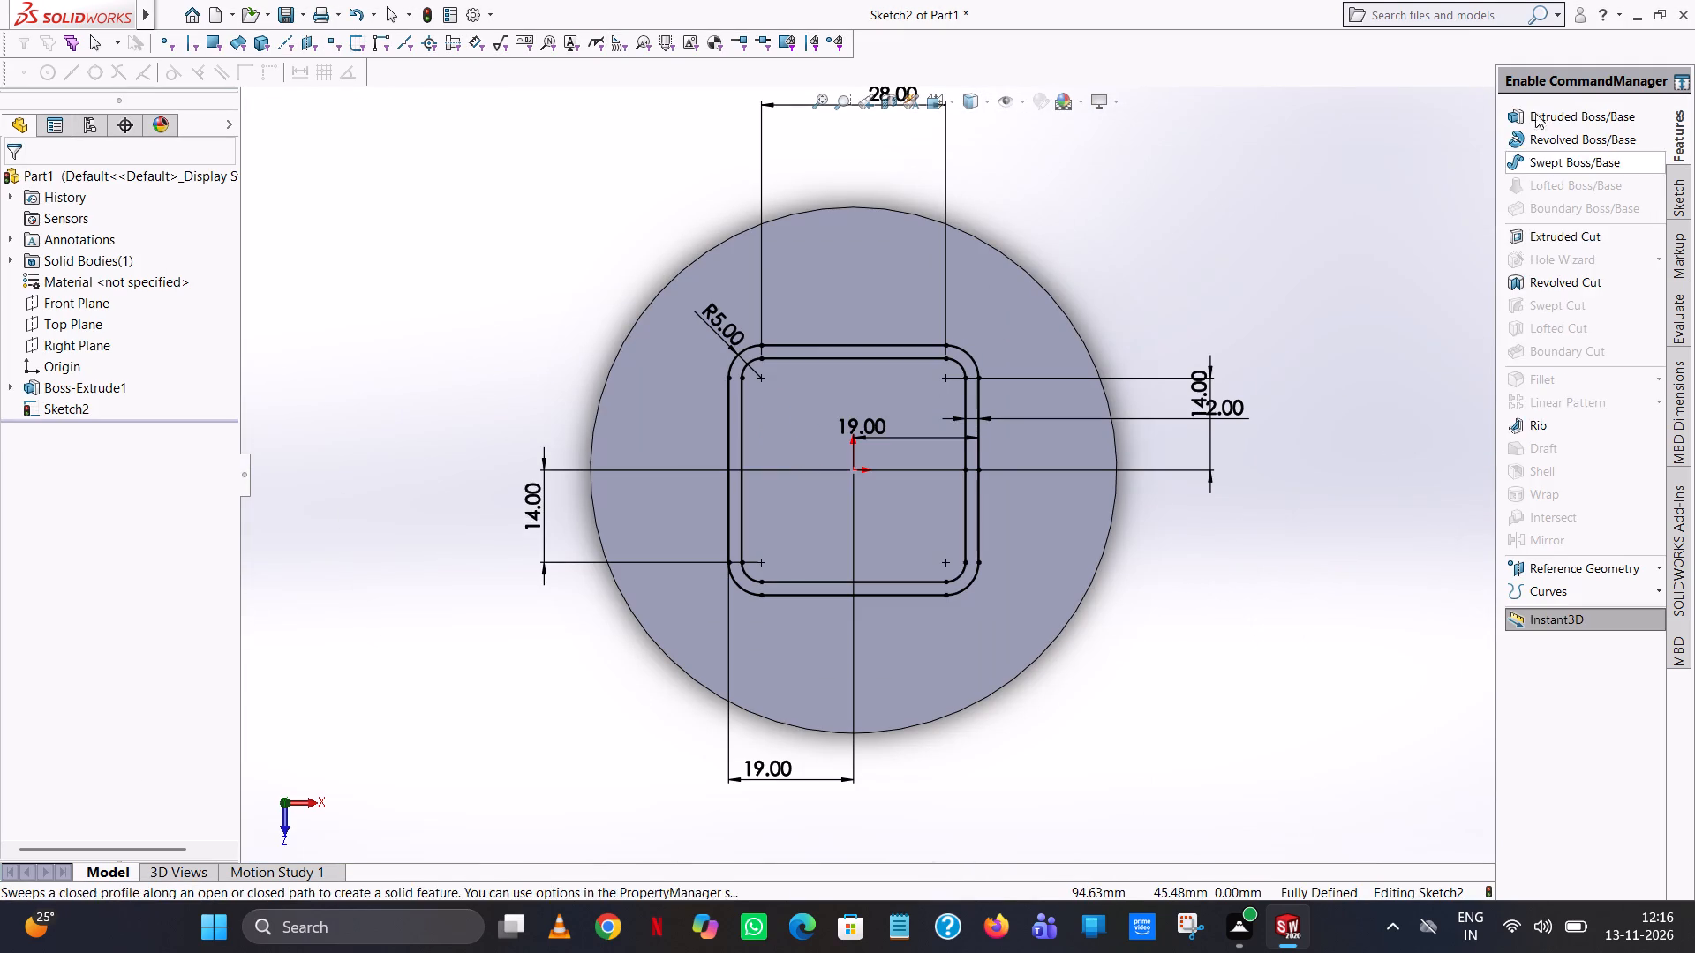
click(1539, 112)
middle_drag(1059, 693, 1057, 670)
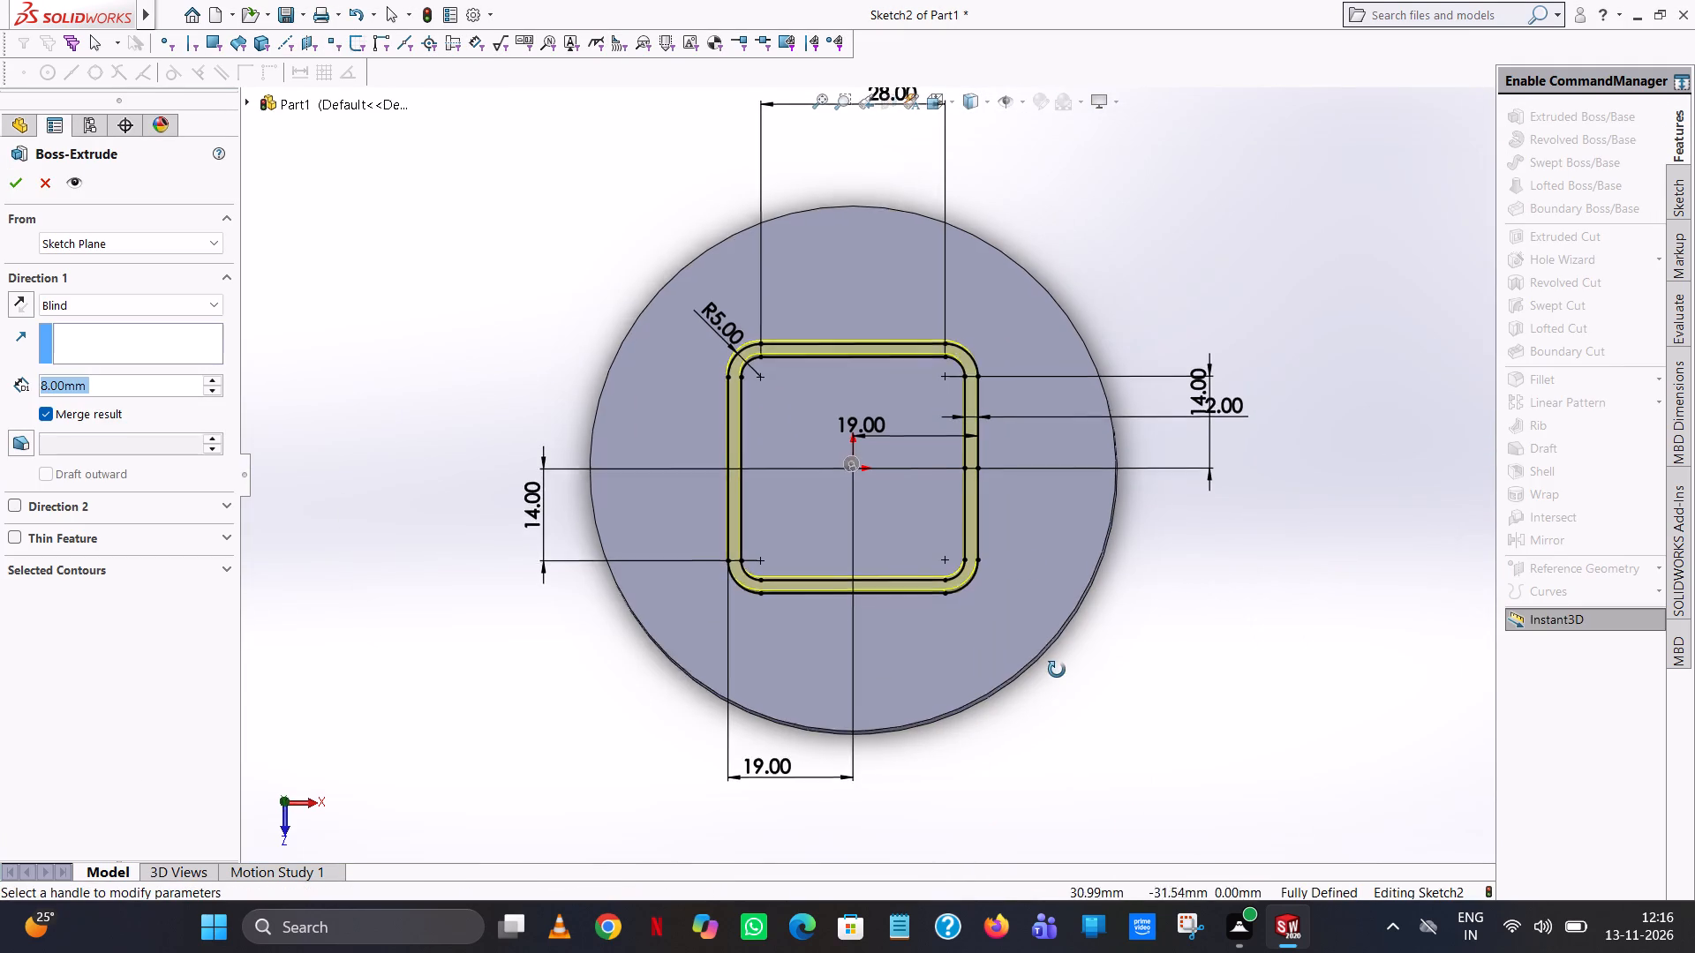
middle_drag(1057, 670, 1095, 292)
scroll(1096, 293, down, 1)
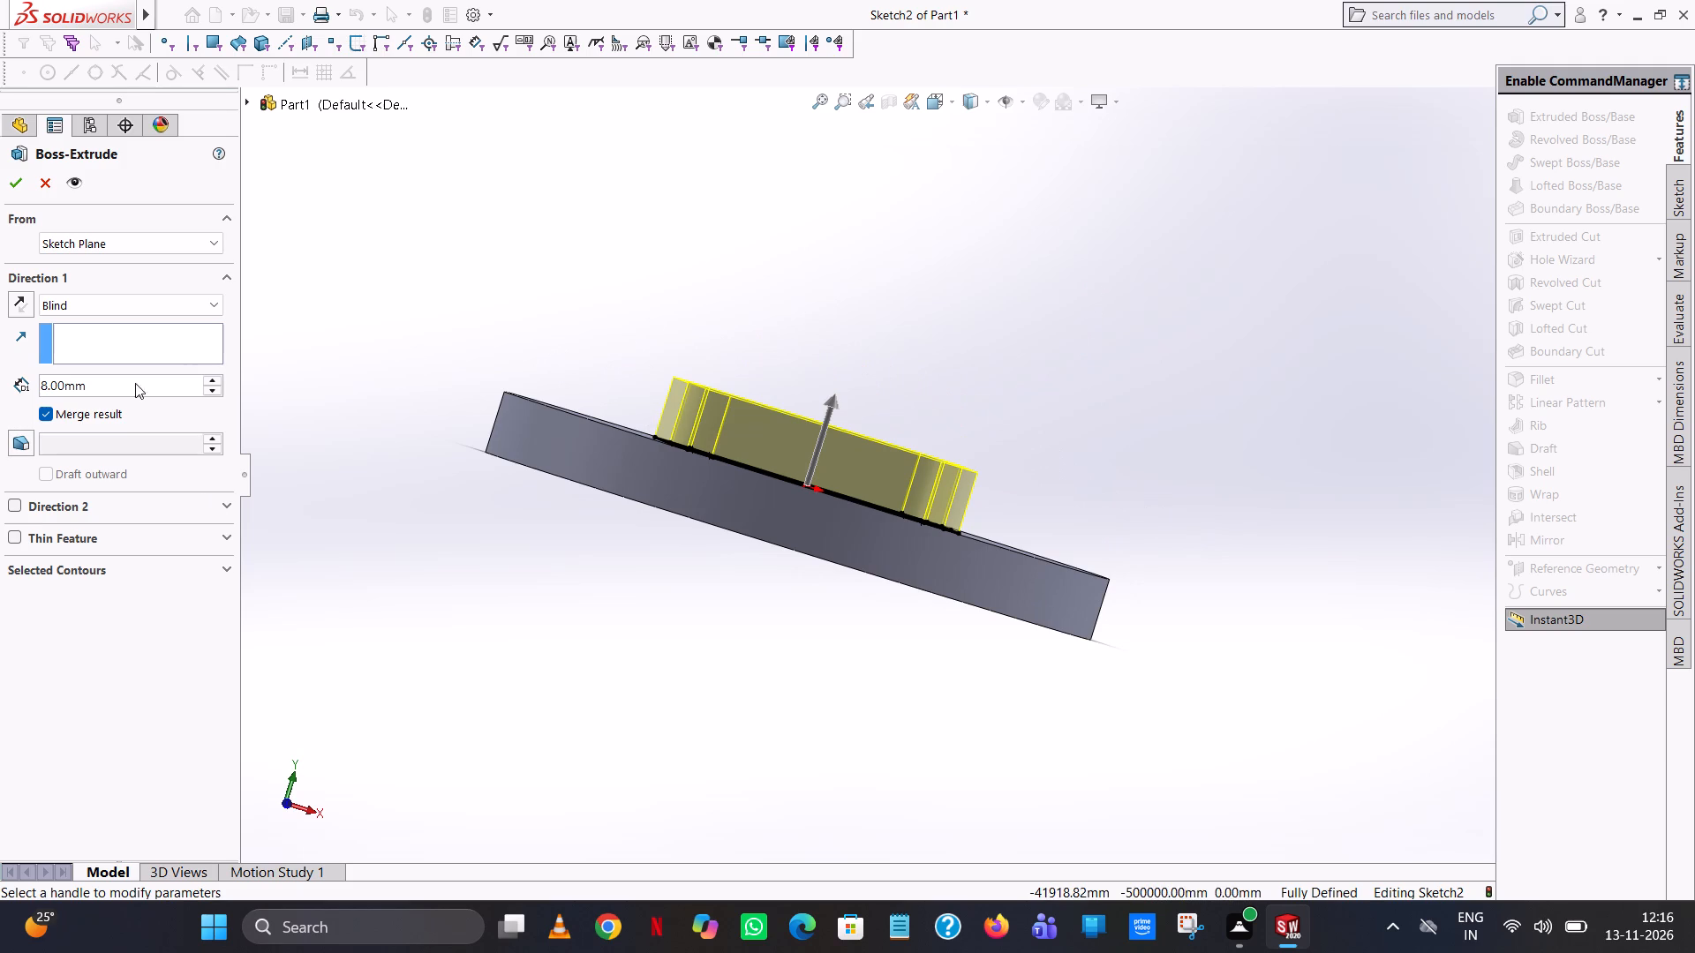
double_click(123, 395)
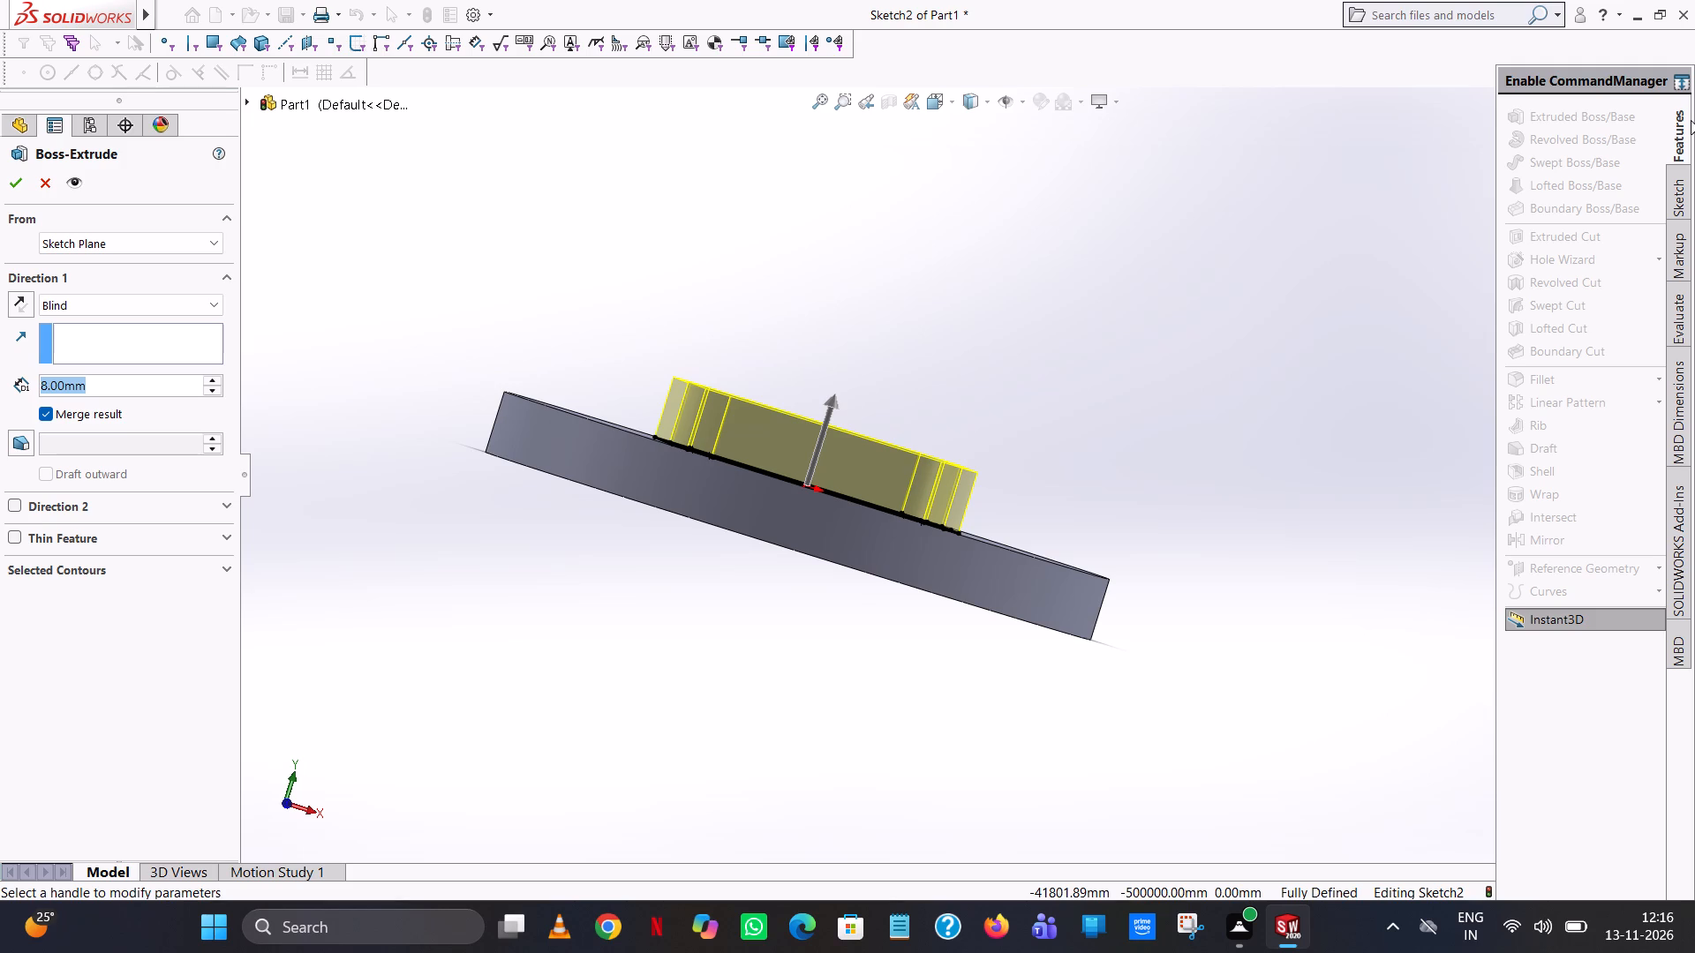
text(66-8)
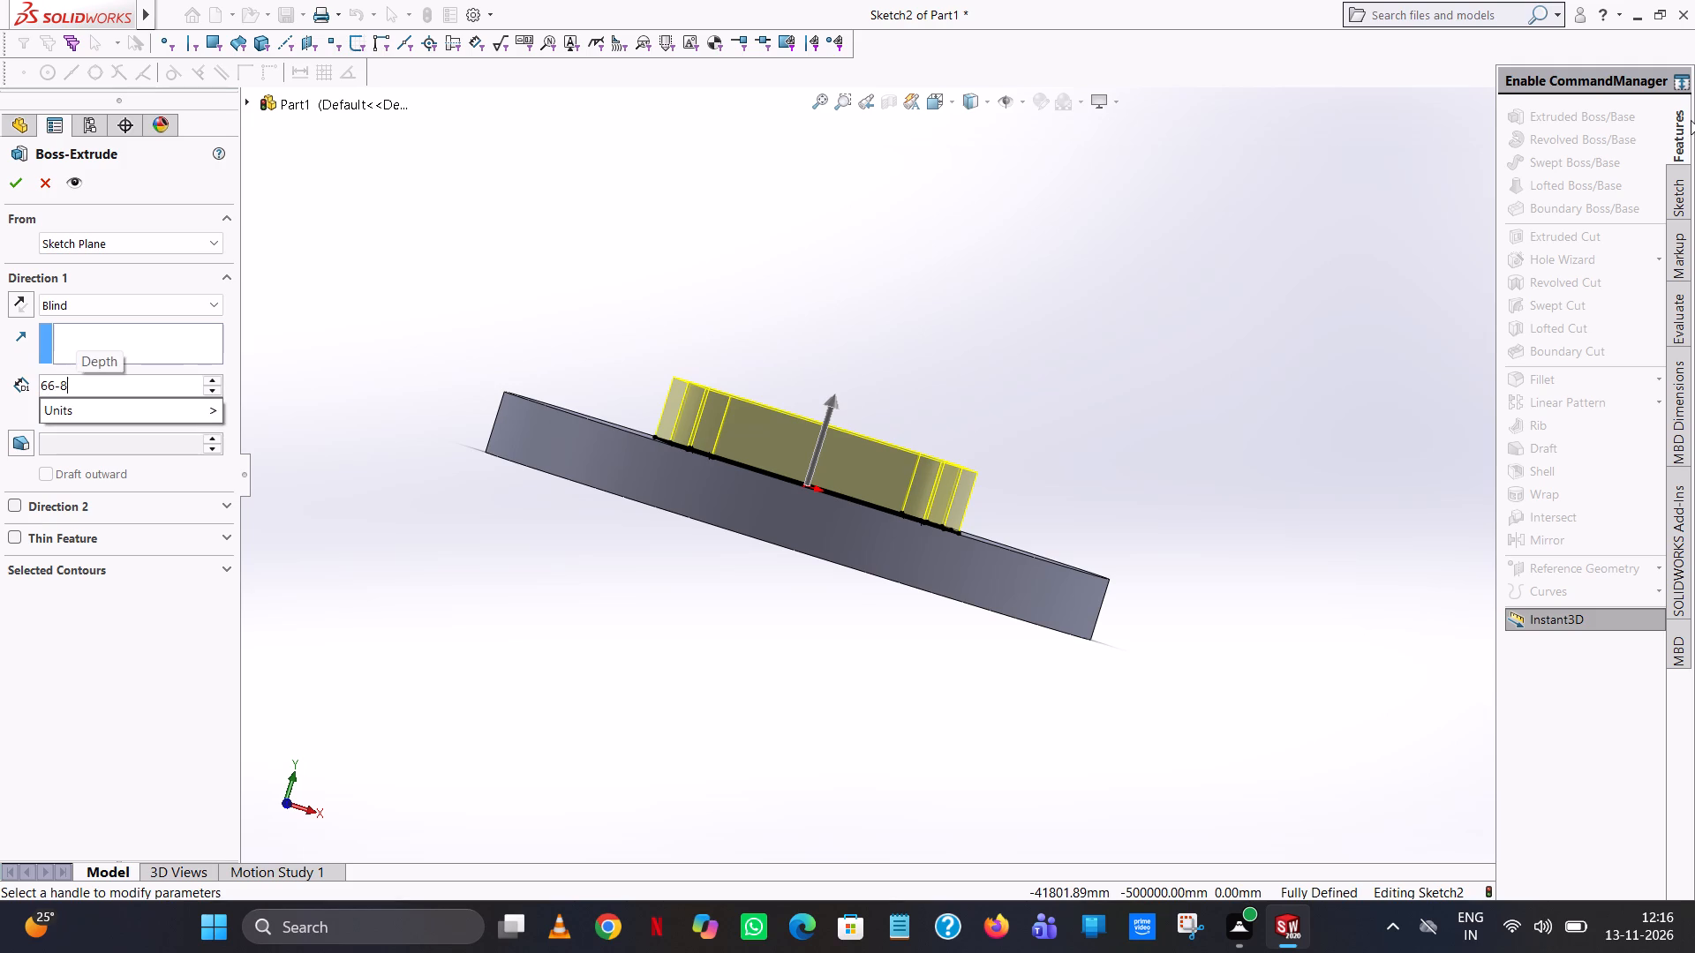
key(Return)
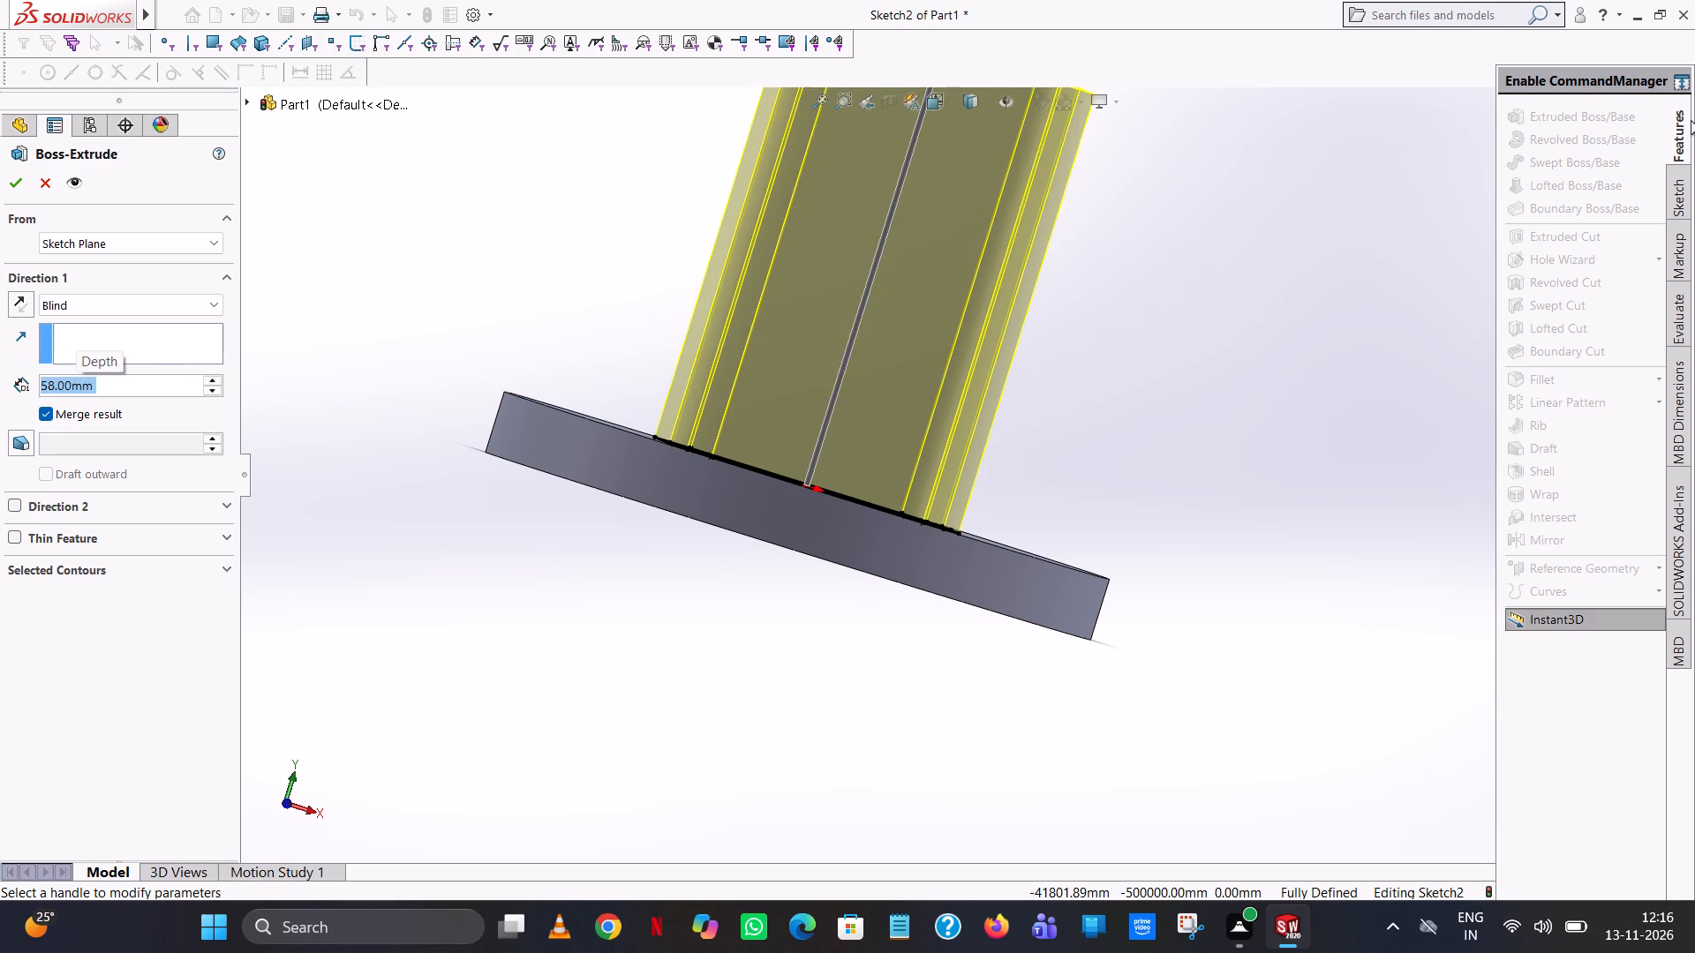
click(19, 182)
click(1144, 397)
Examine the hollow square column and its round flange from several sides.
scroll(1144, 397, up, 4)
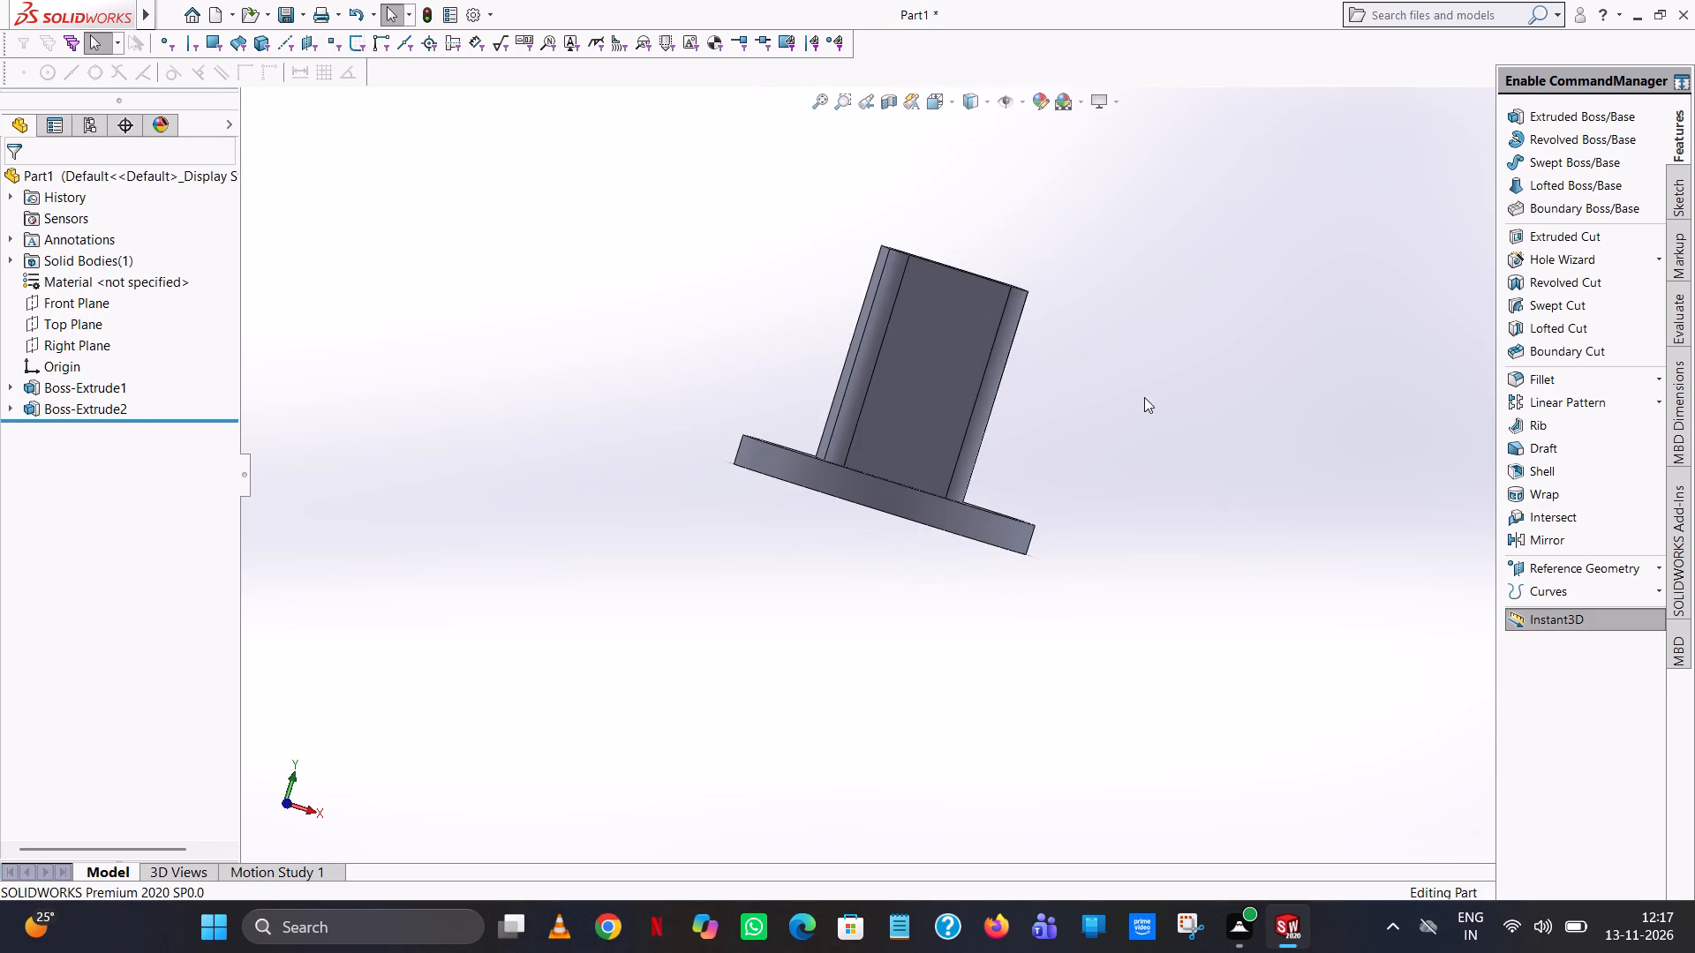
middle_drag(1144, 397, 1345, 854)
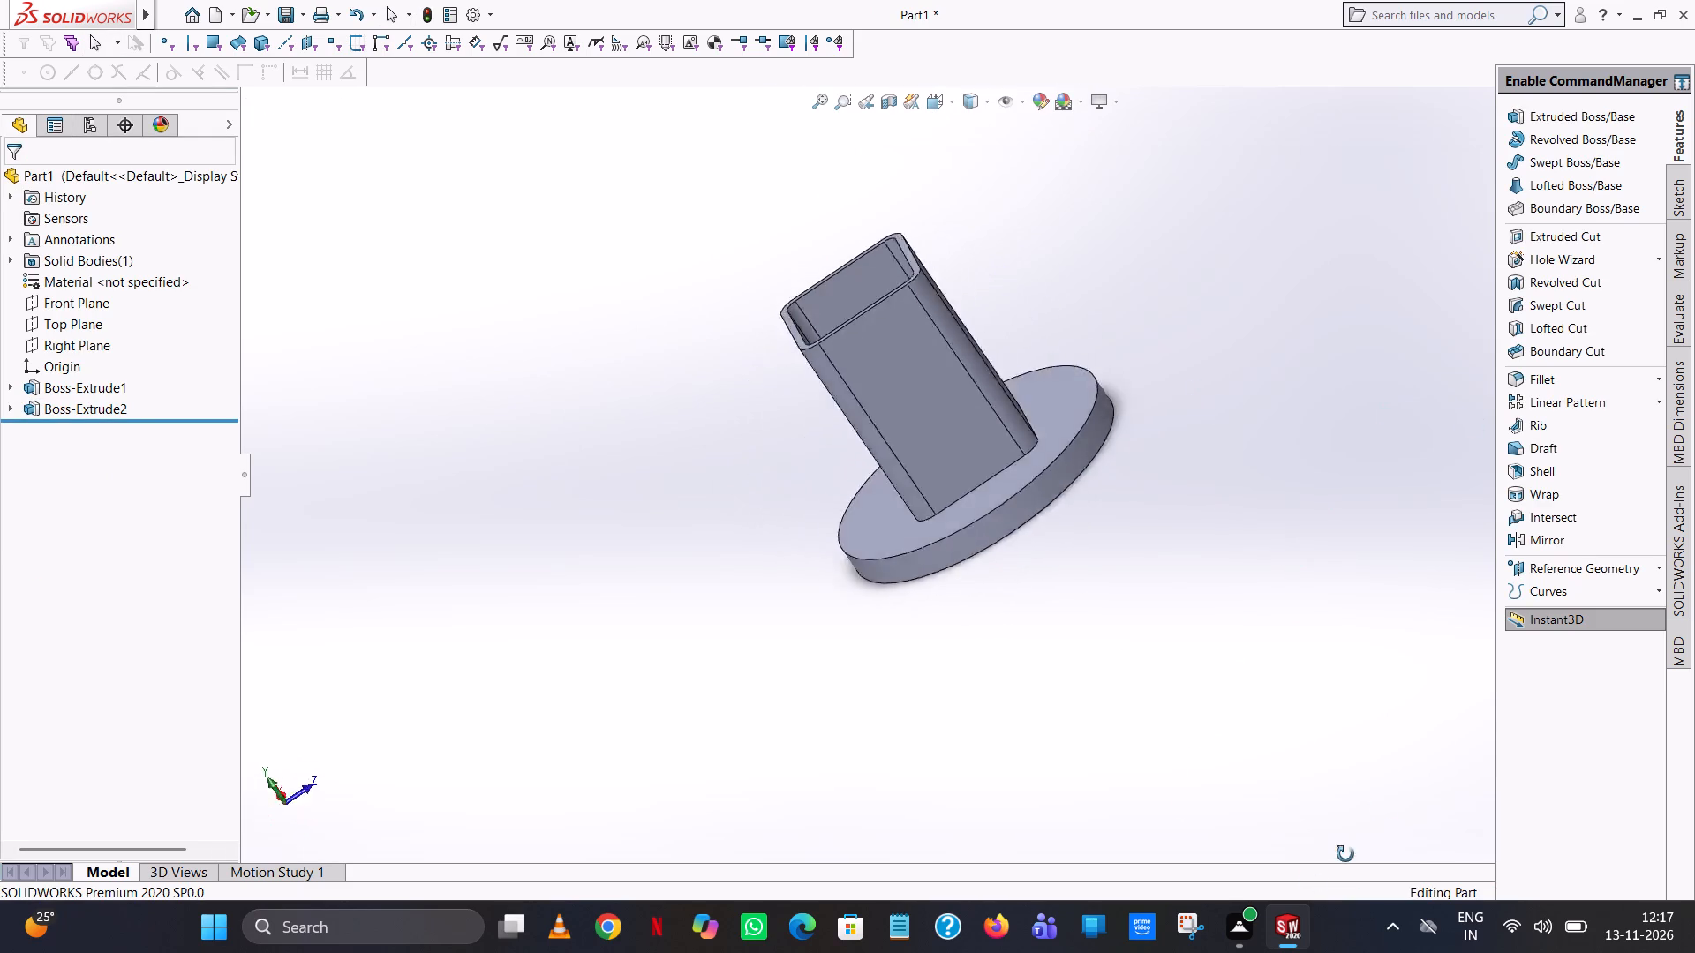
middle_drag(1345, 854, 1417, 883)
middle_drag(1075, 616, 1167, 424)
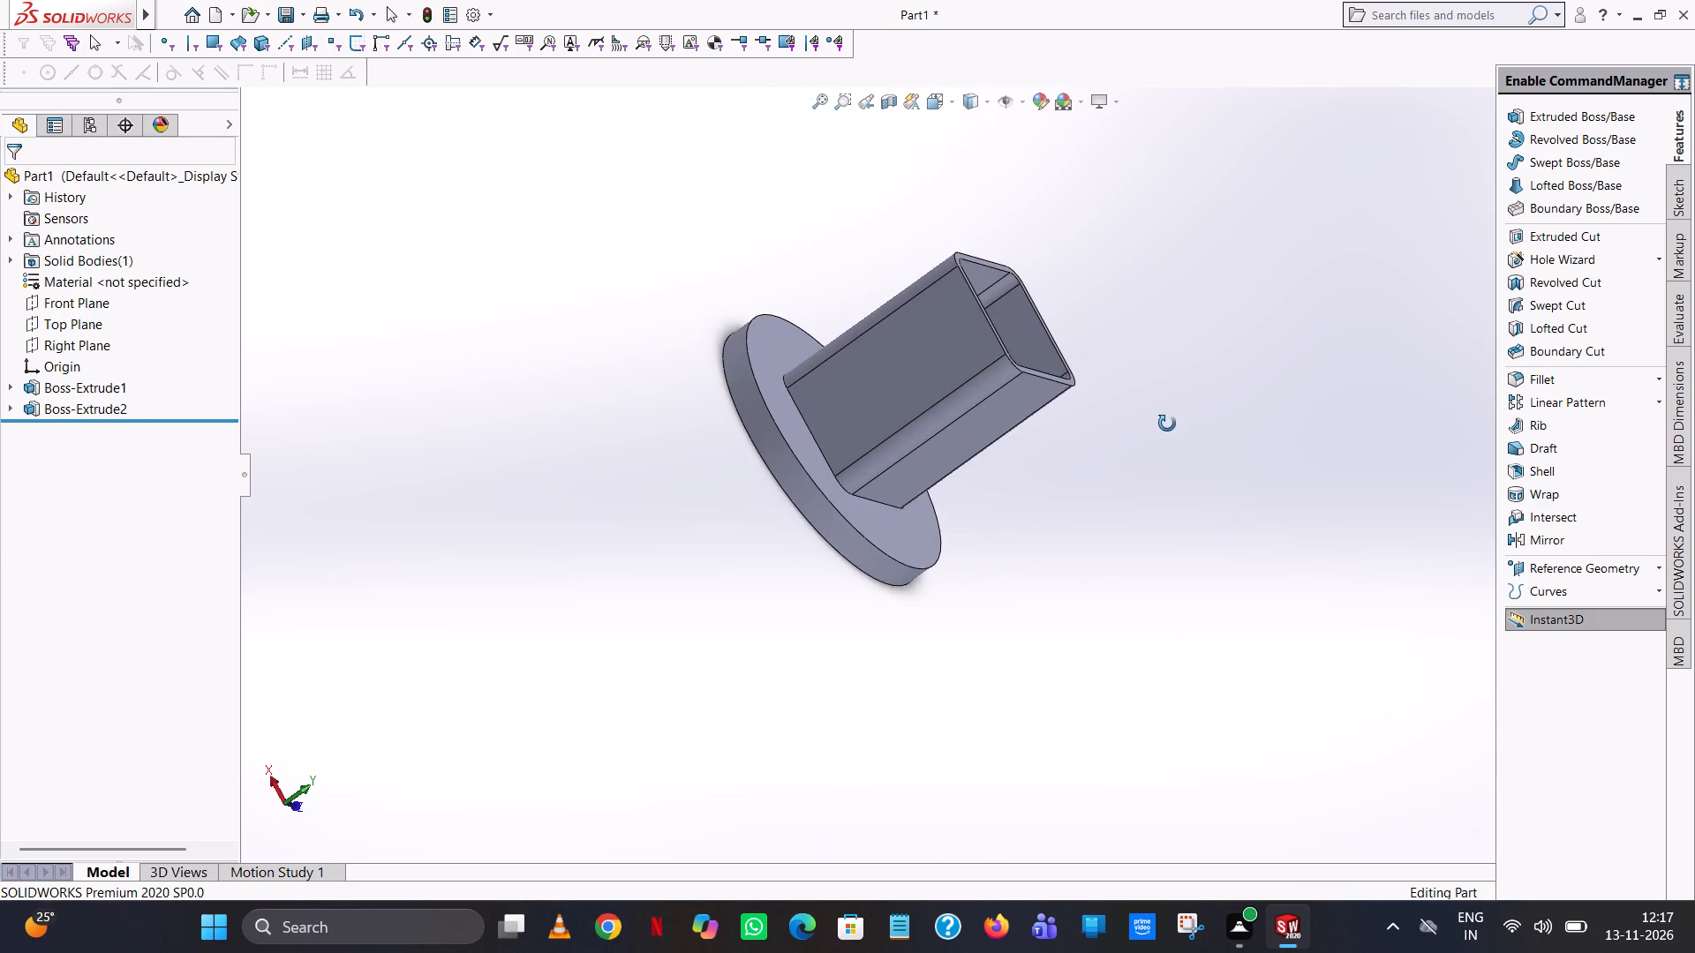
middle_drag(1167, 424, 1145, 510)
scroll(1175, 431, up, 1)
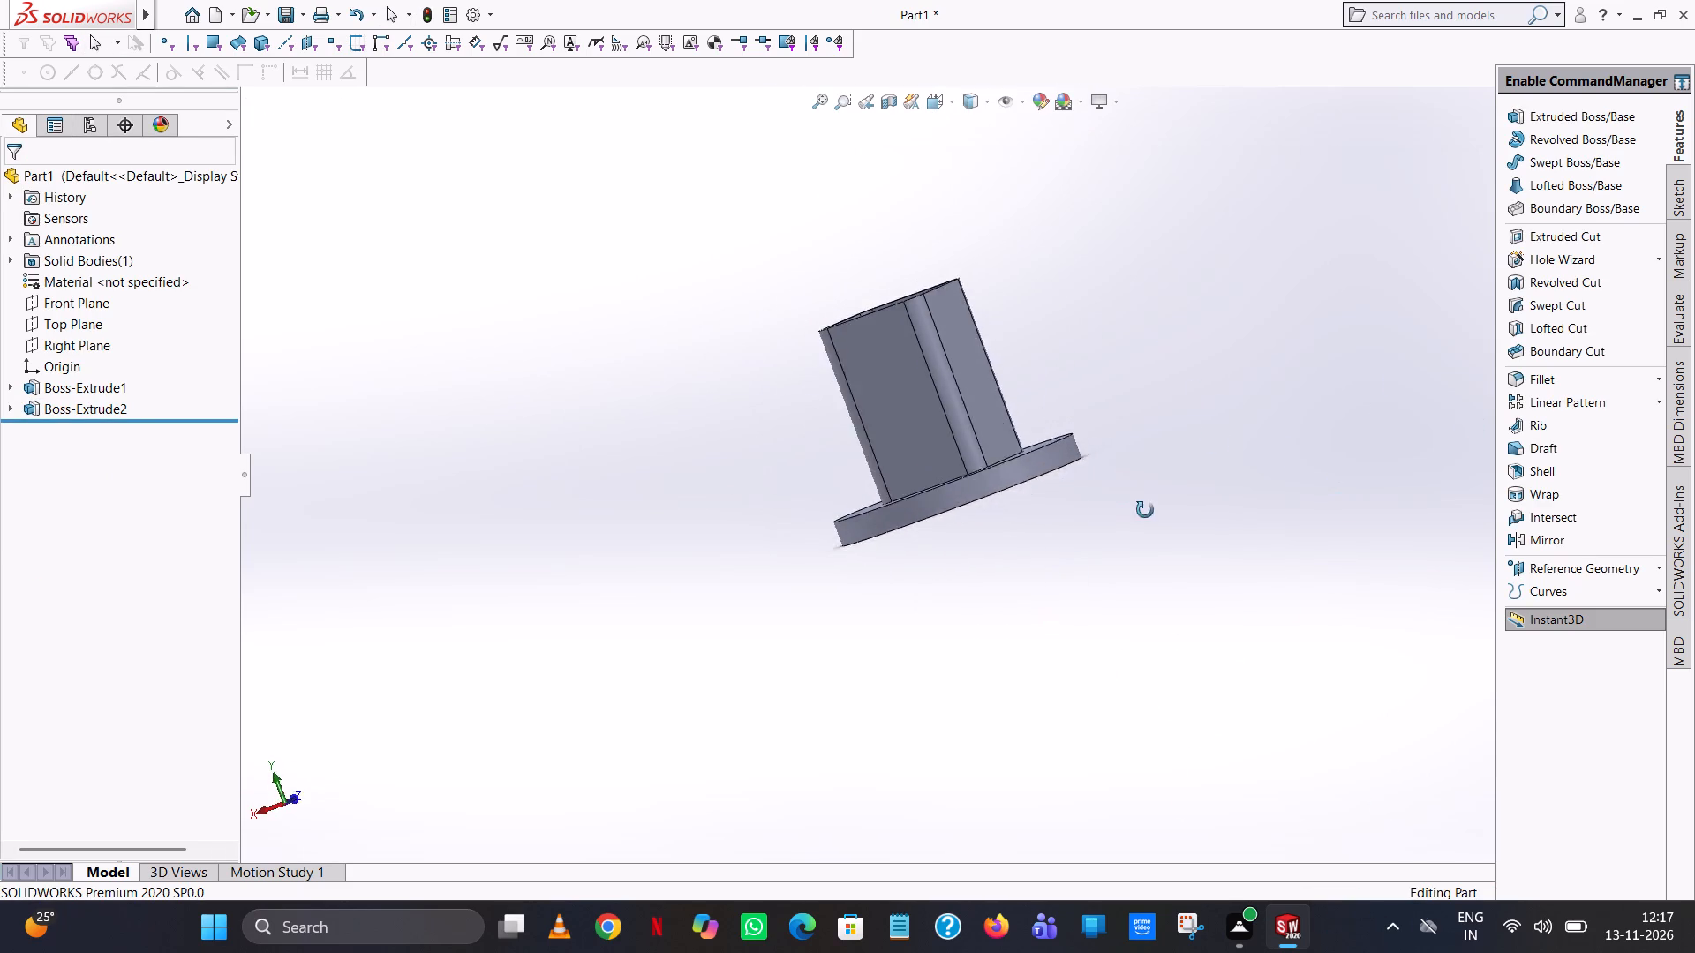
middle_drag(1145, 510, 1190, 564)
scroll(1190, 564, up, 1)
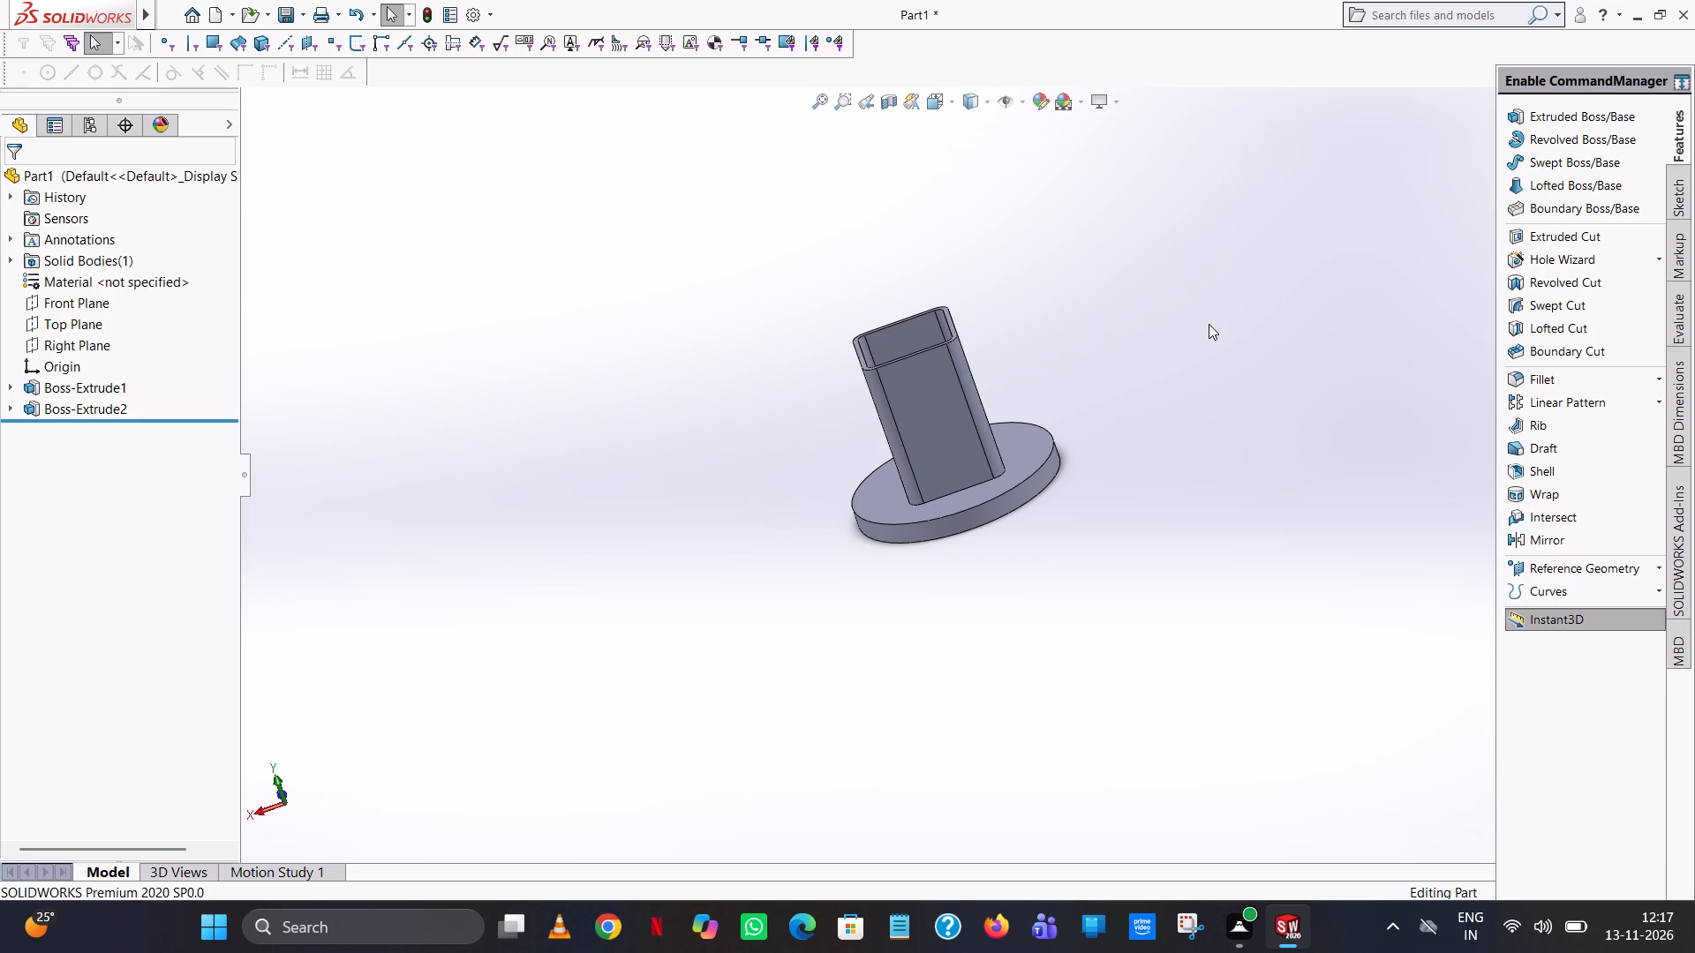
middle_drag(1114, 330, 1145, 285)
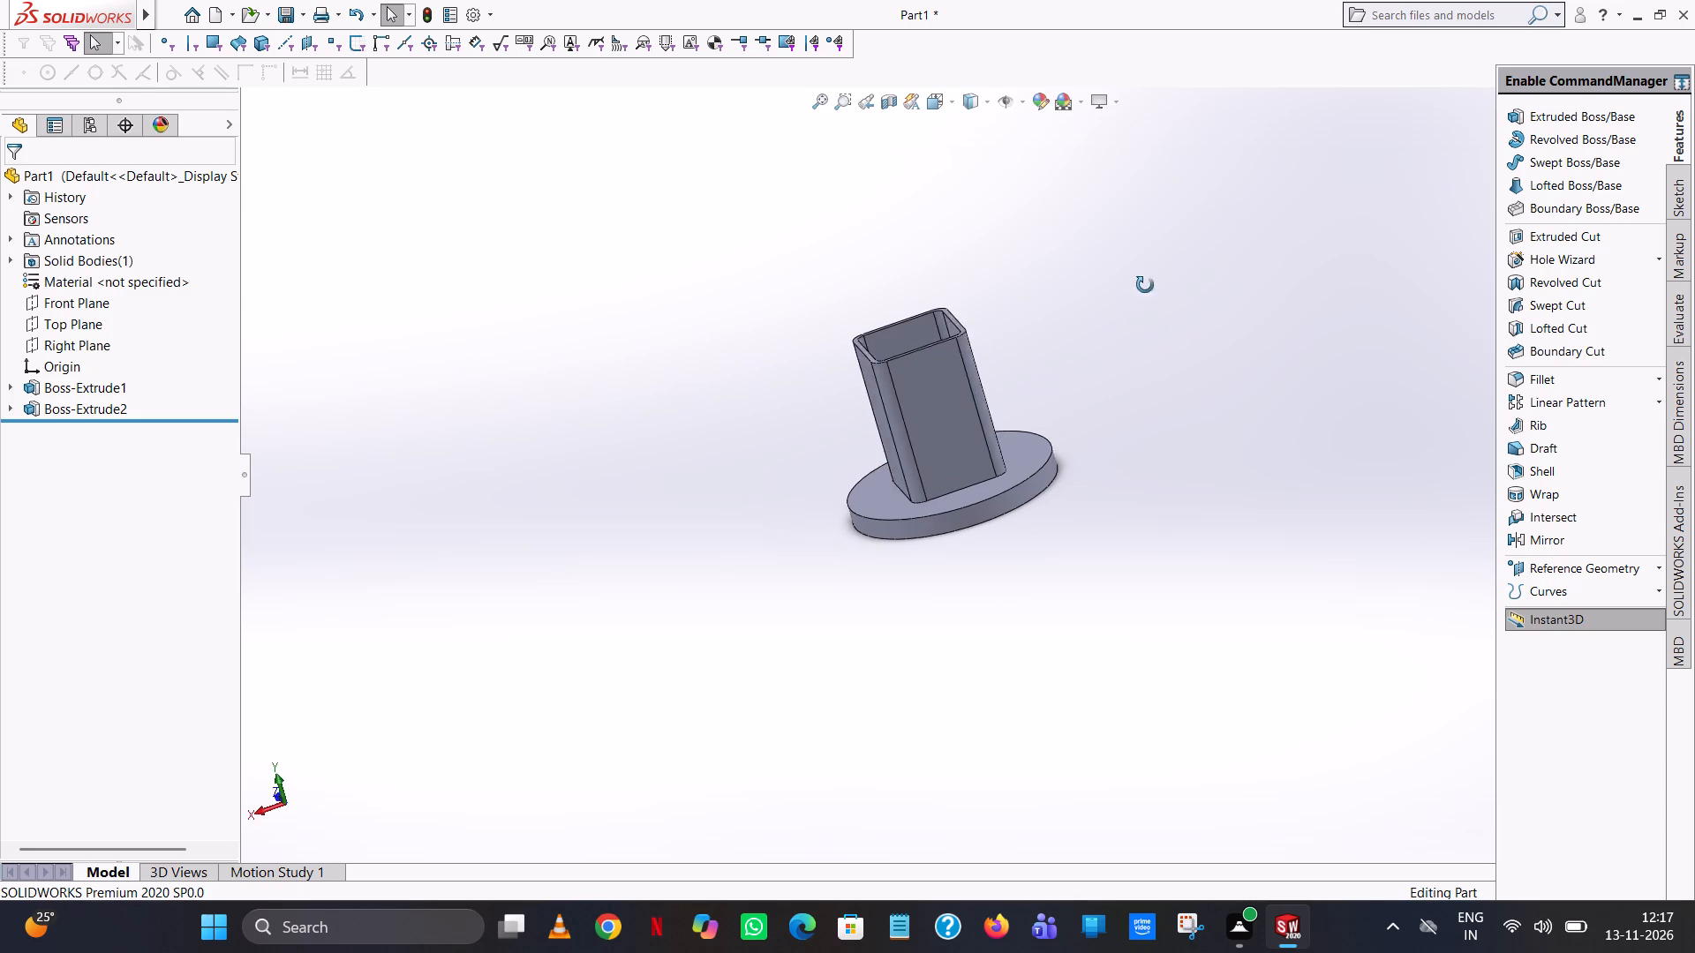
middle_drag(1145, 285, 1198, 174)
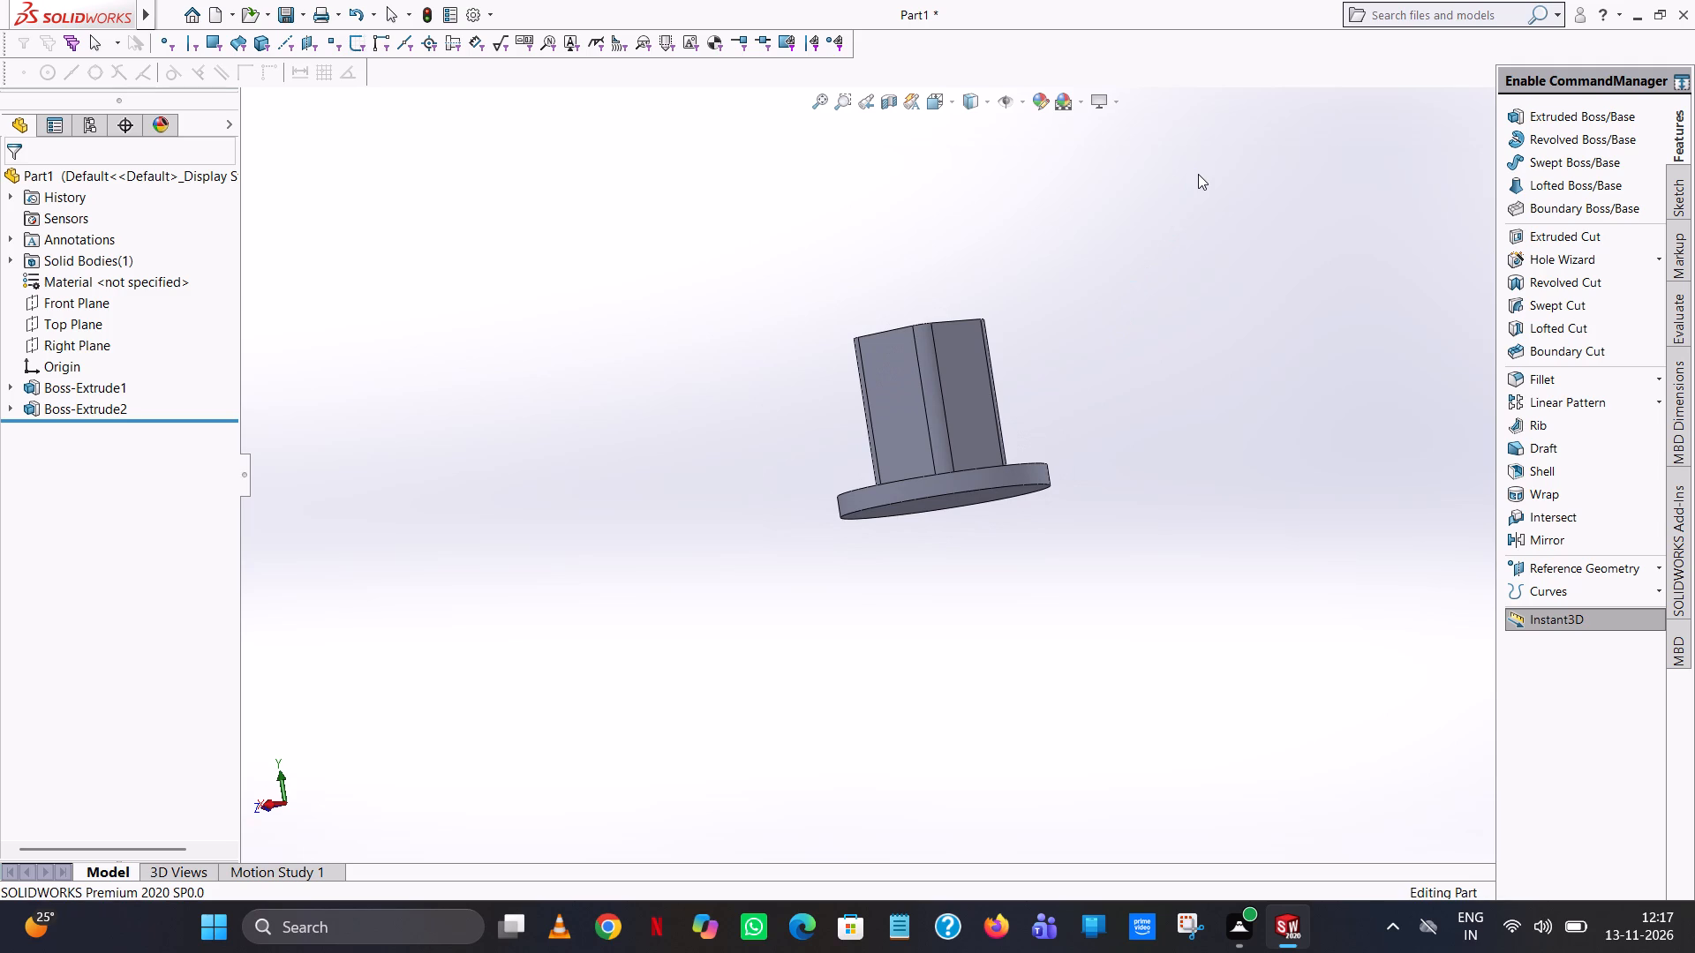
scroll(1198, 174, up, 1)
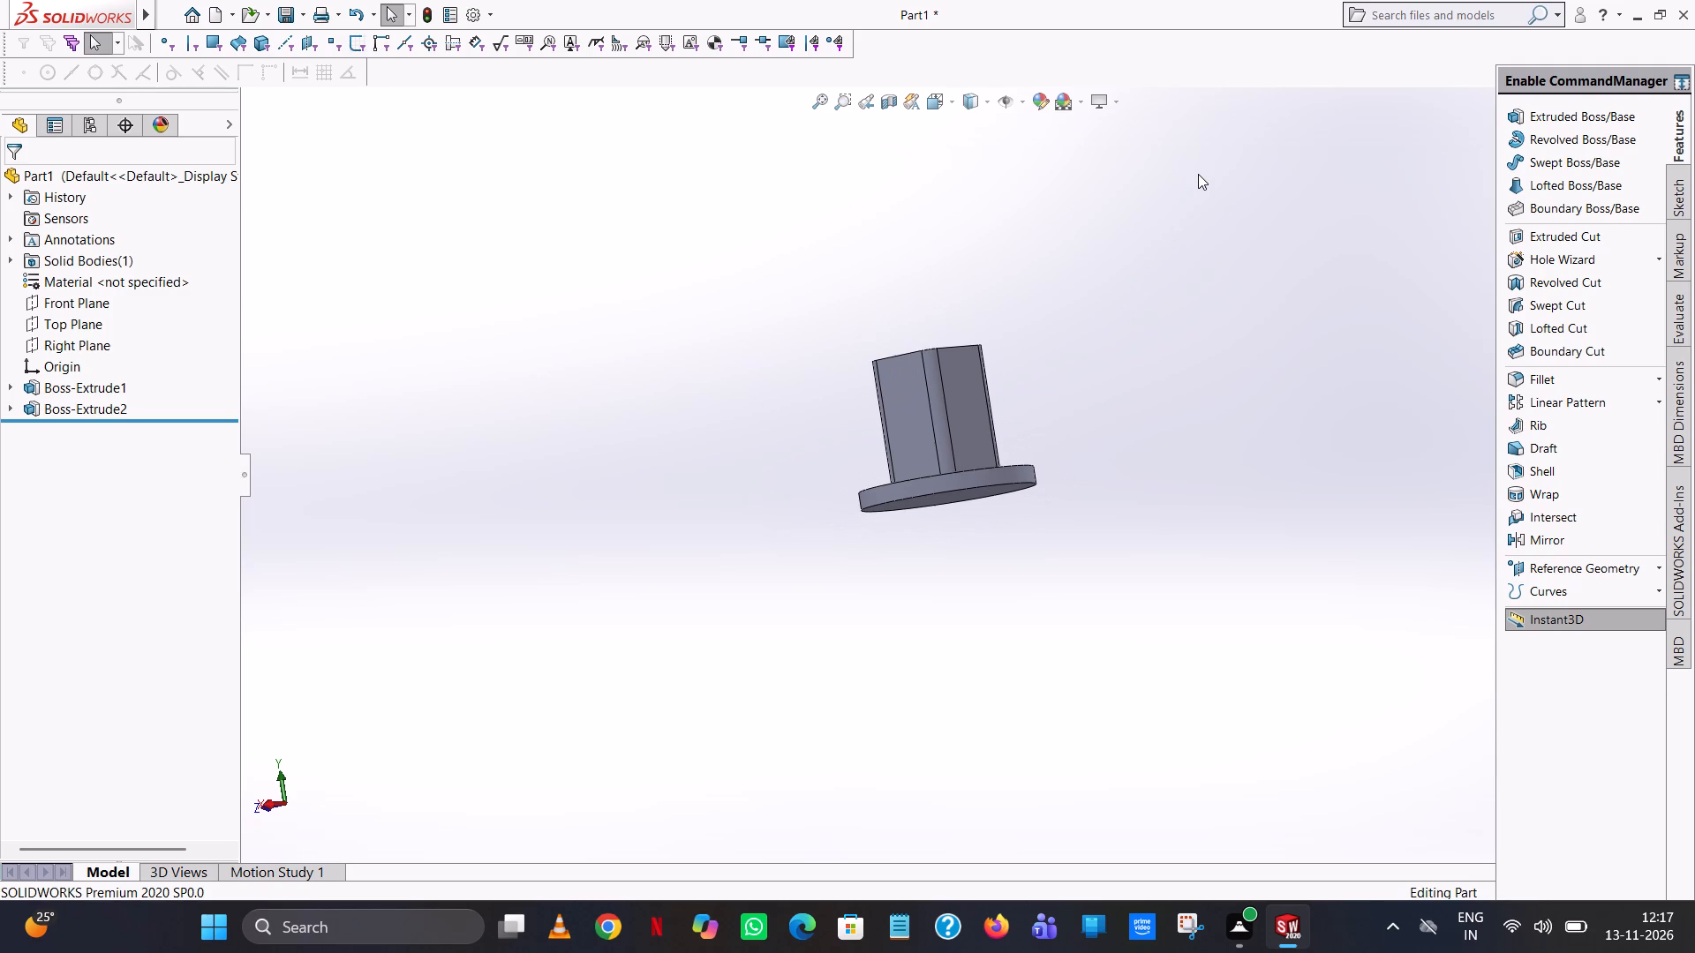
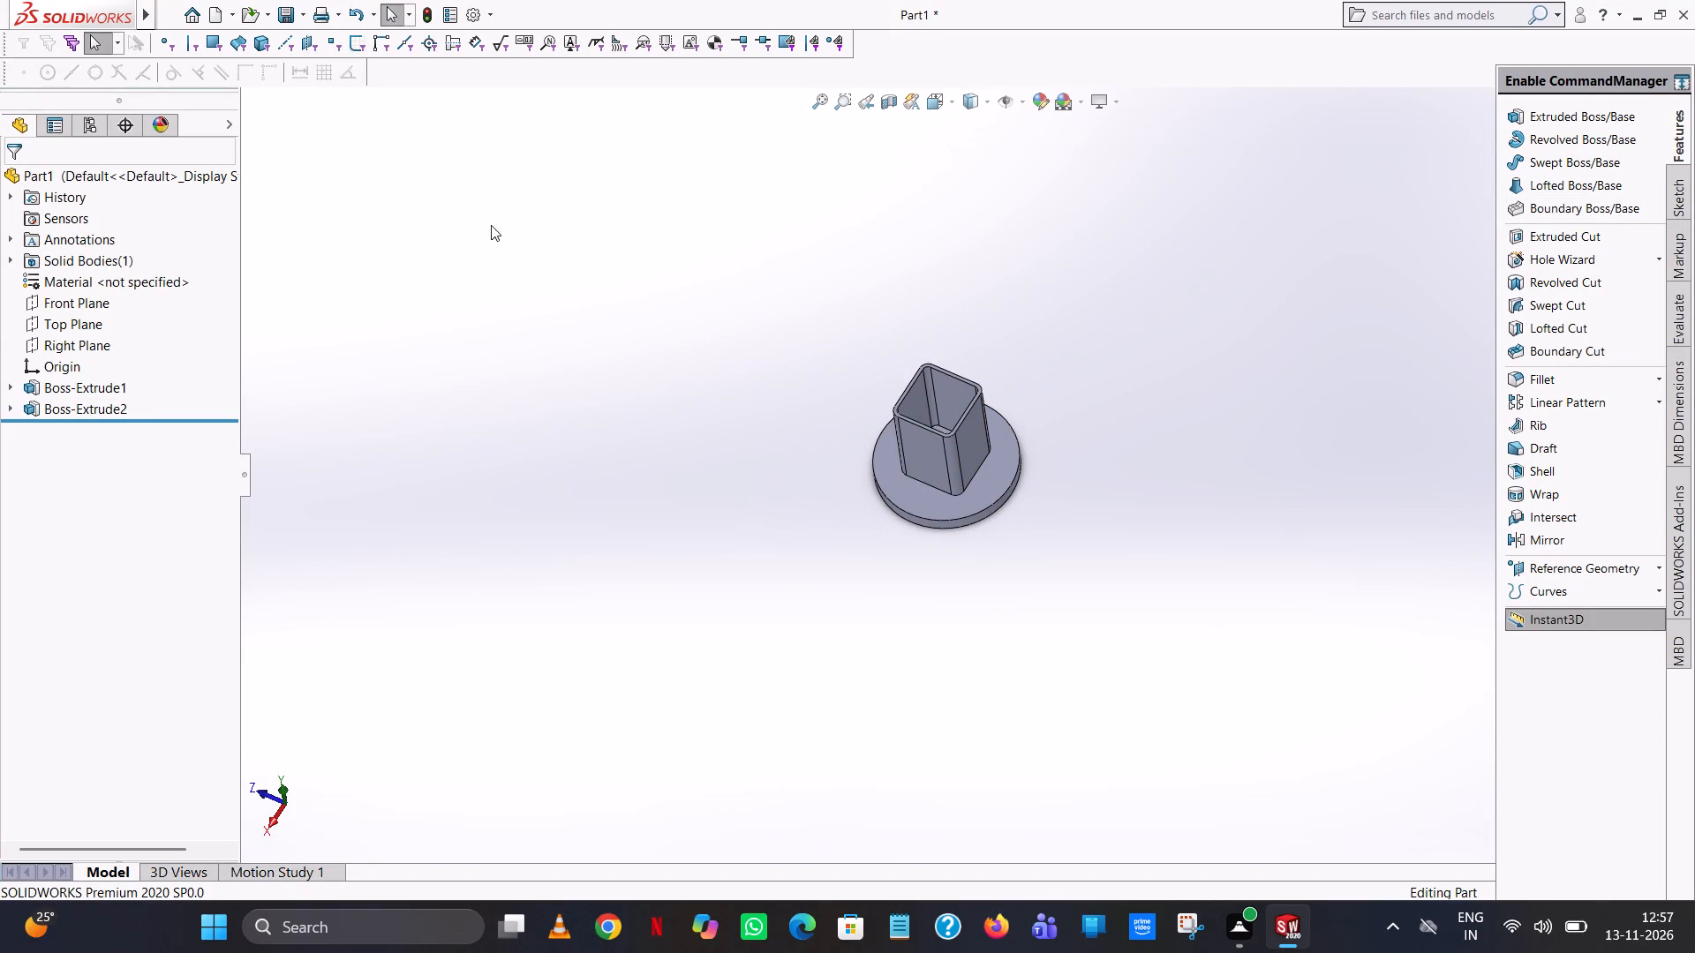
Start an Extruded Boss sketch on the flat column side face that faces the +X direction, viewed face-on.
middle_drag(923, 540, 1006, 514)
scroll(996, 336, down, 1)
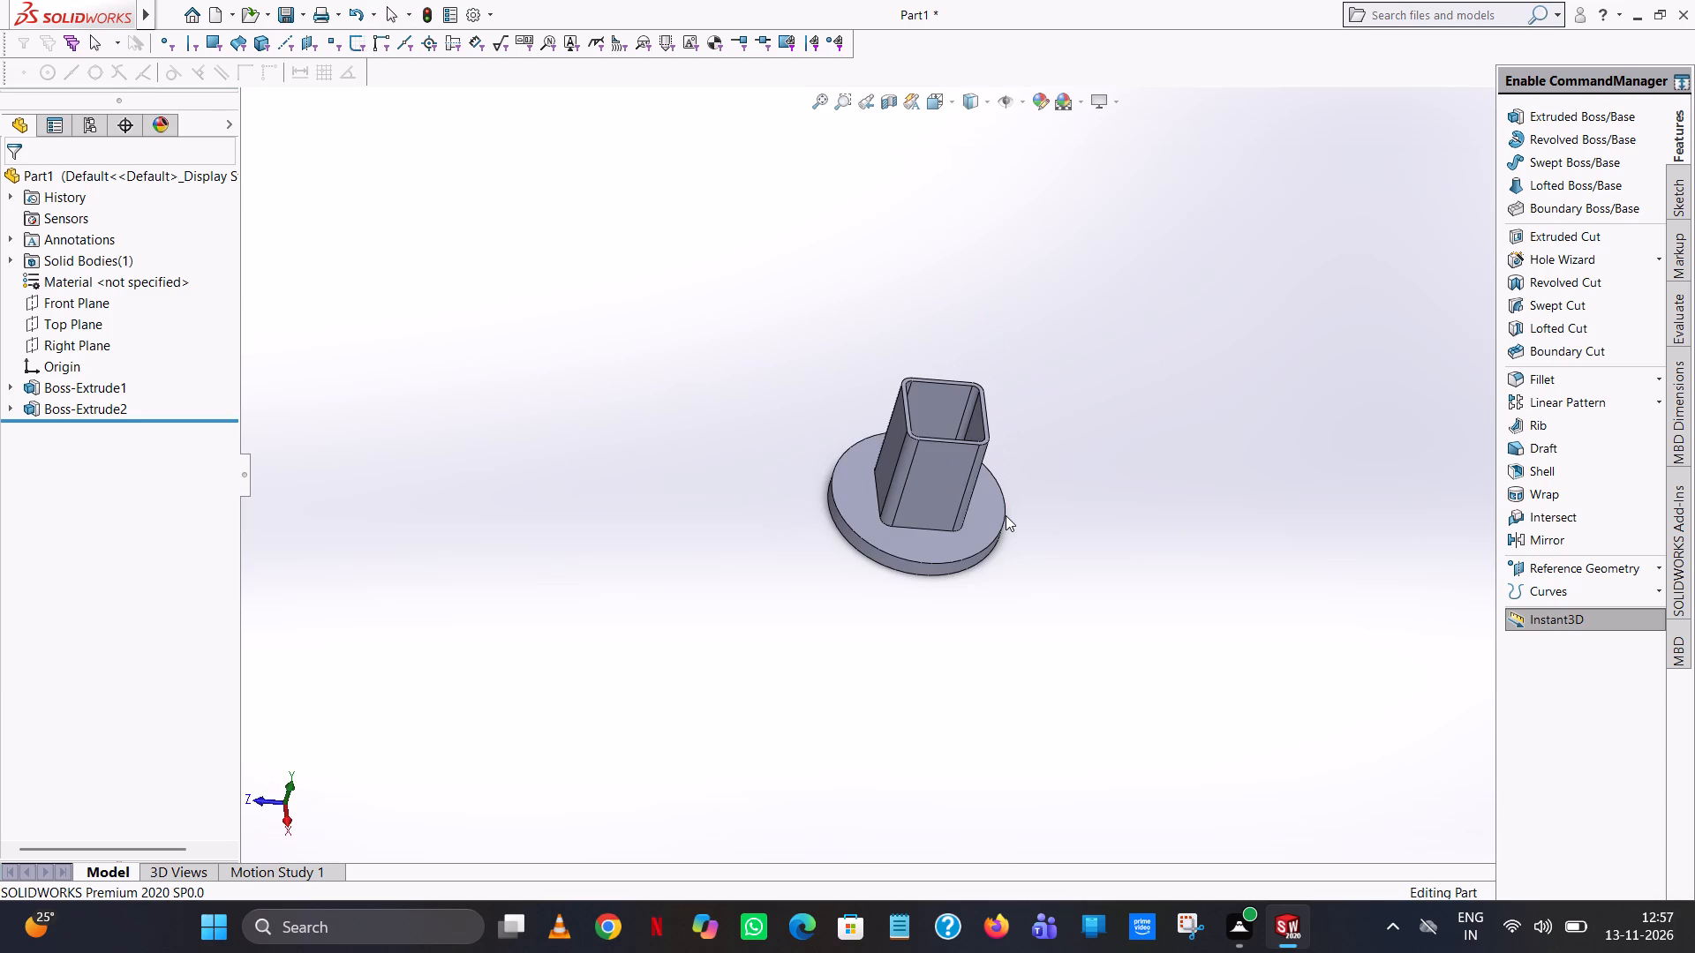
key(ctrl+7)
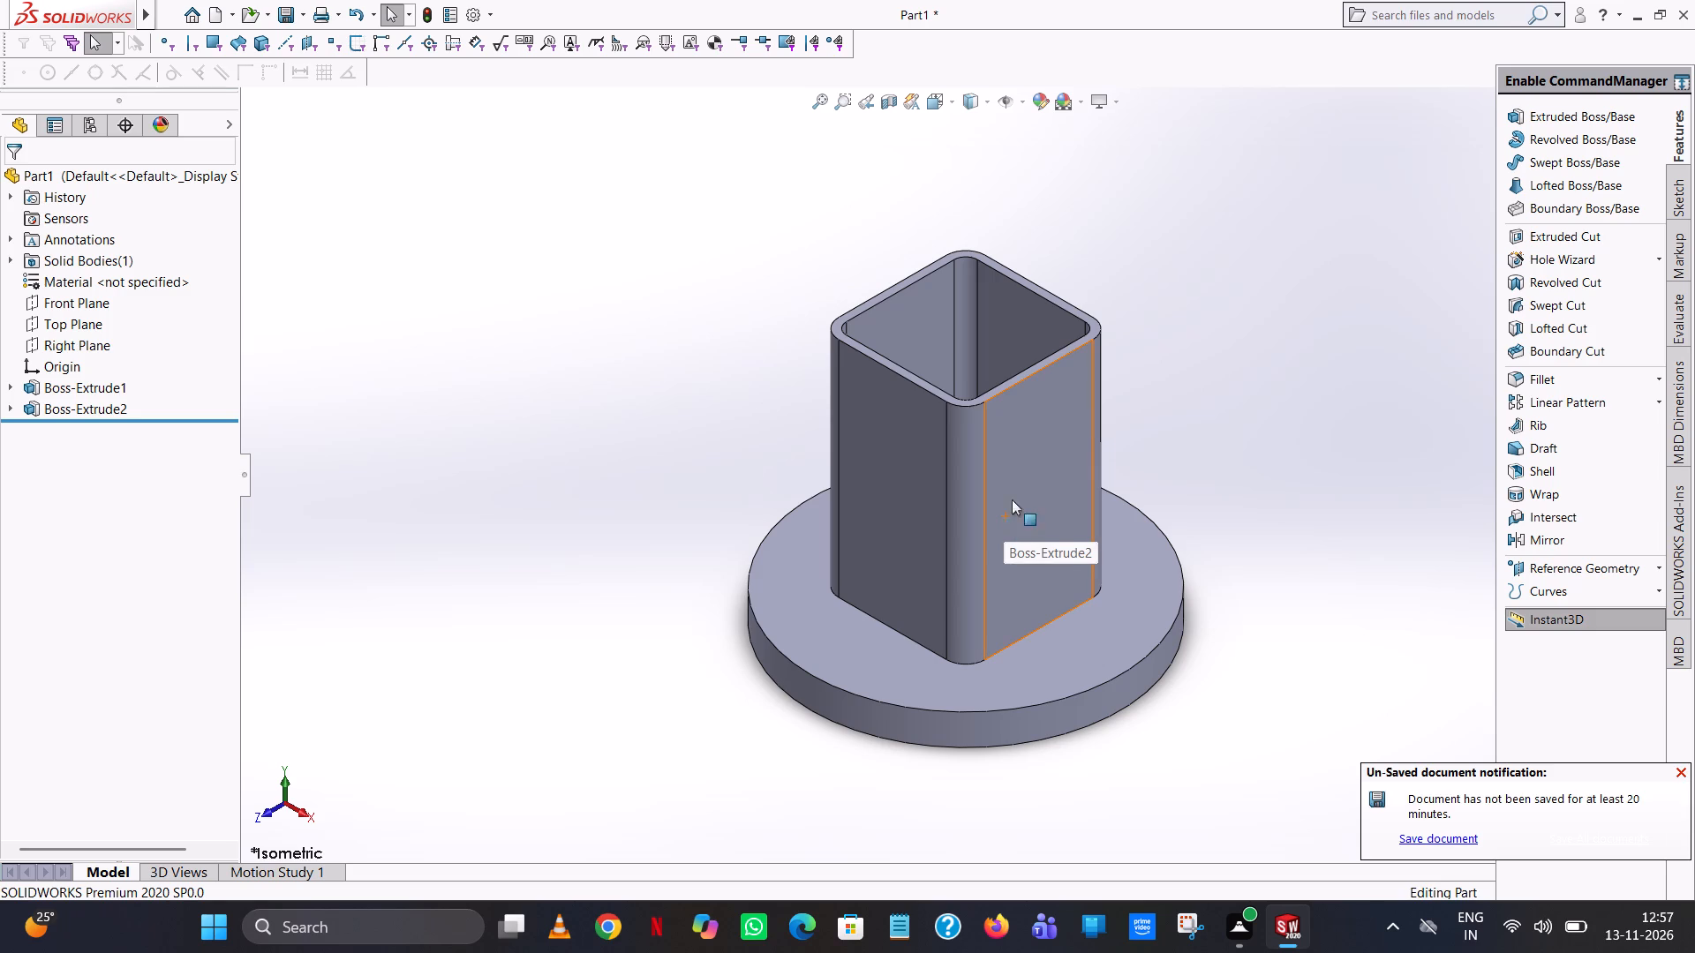
click(693, 418)
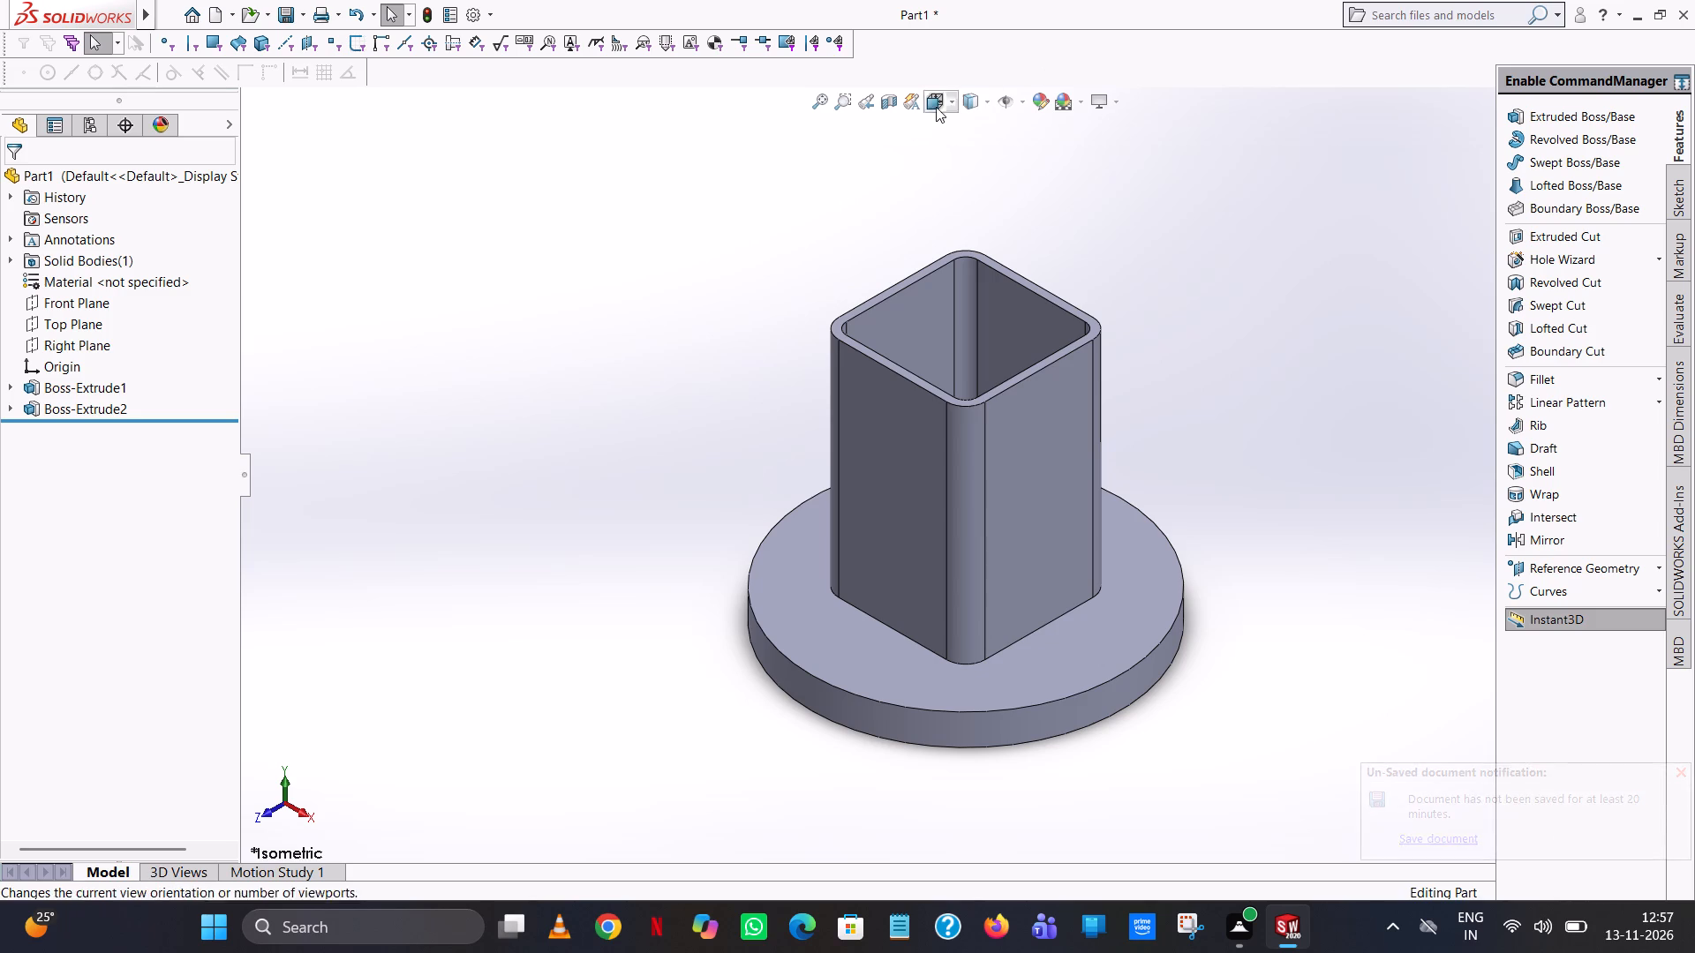
click(1586, 109)
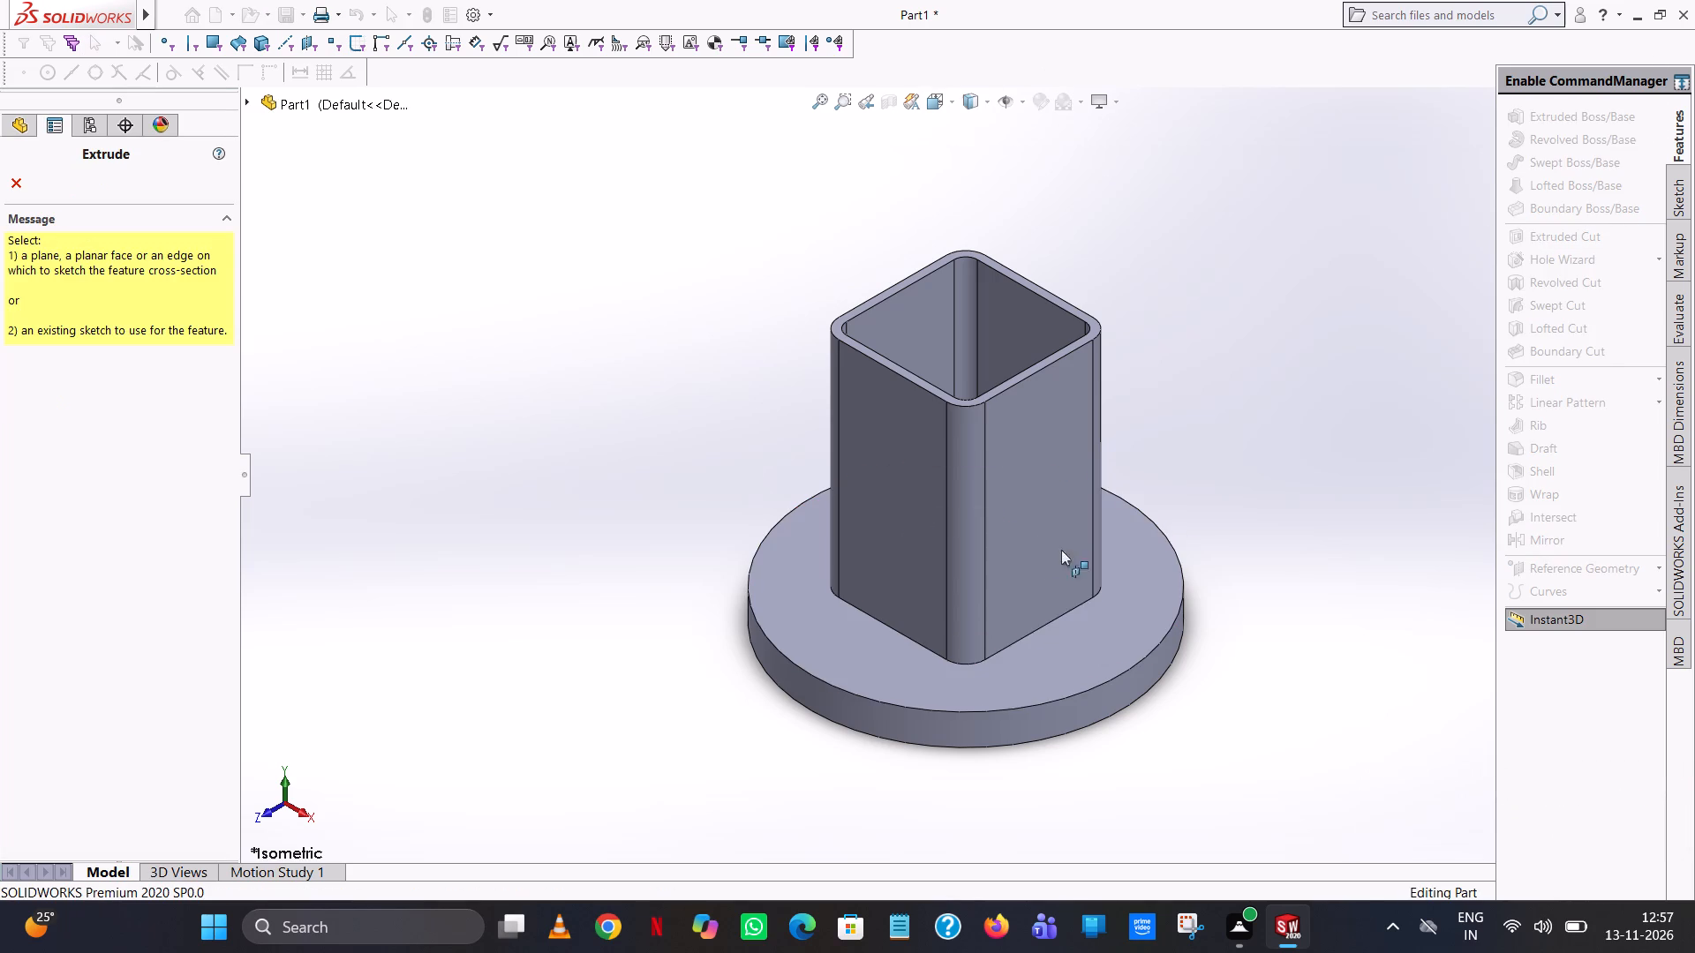
click(1027, 477)
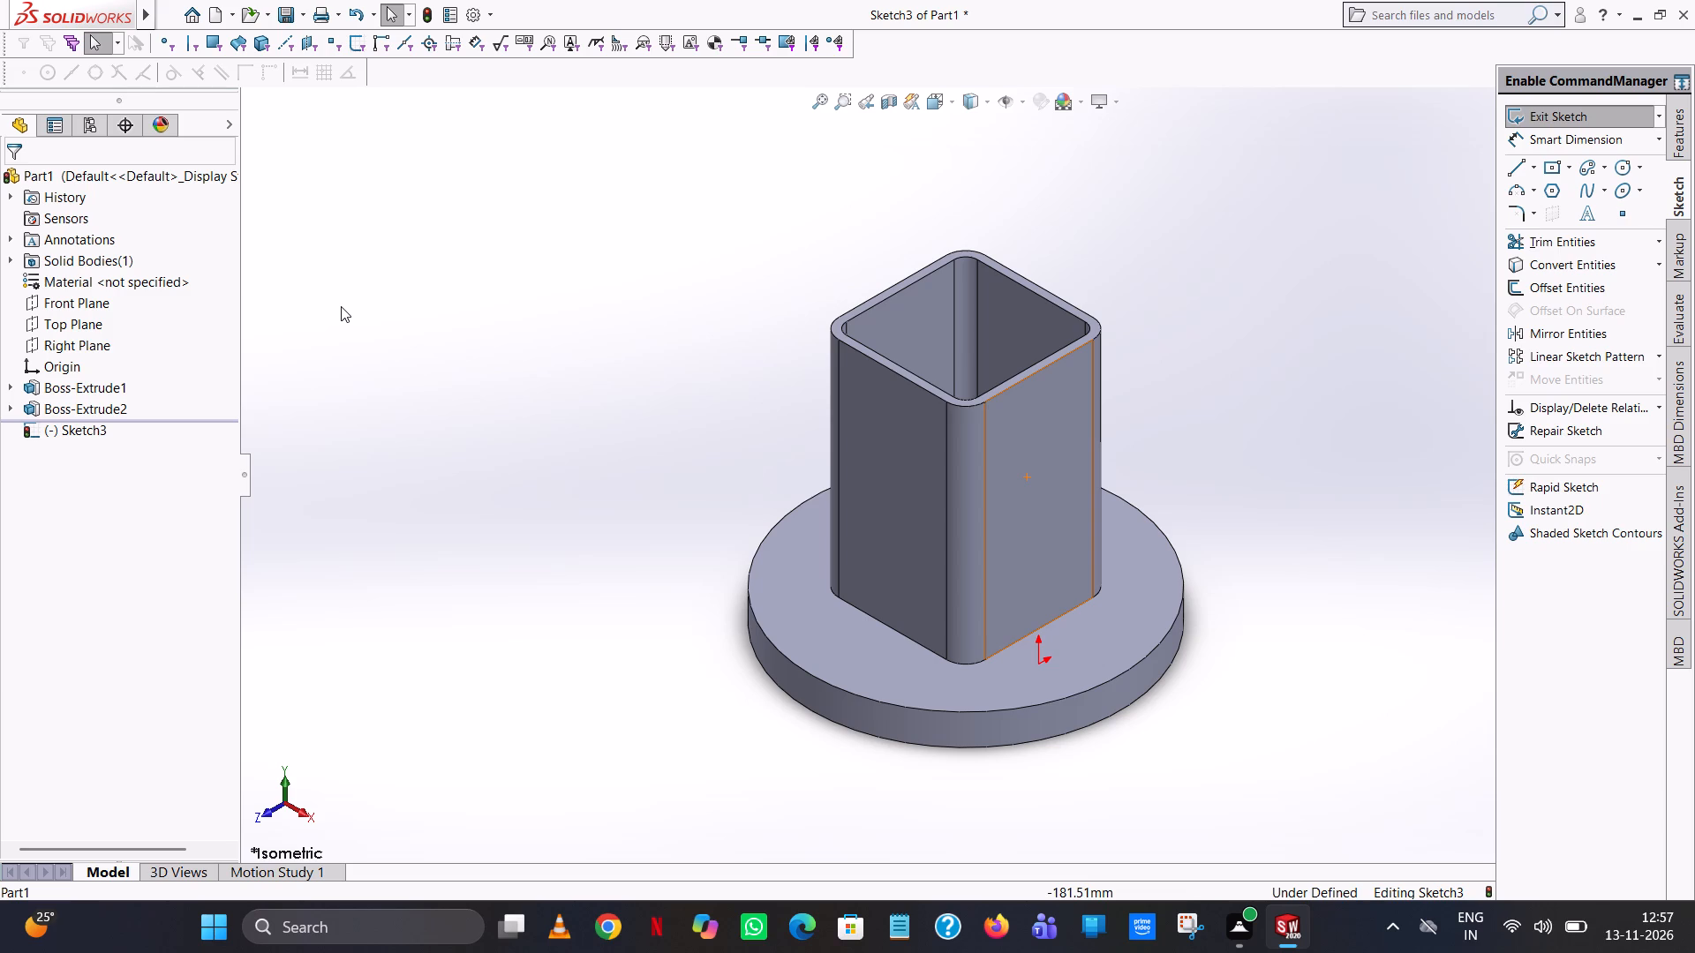
click(946, 99)
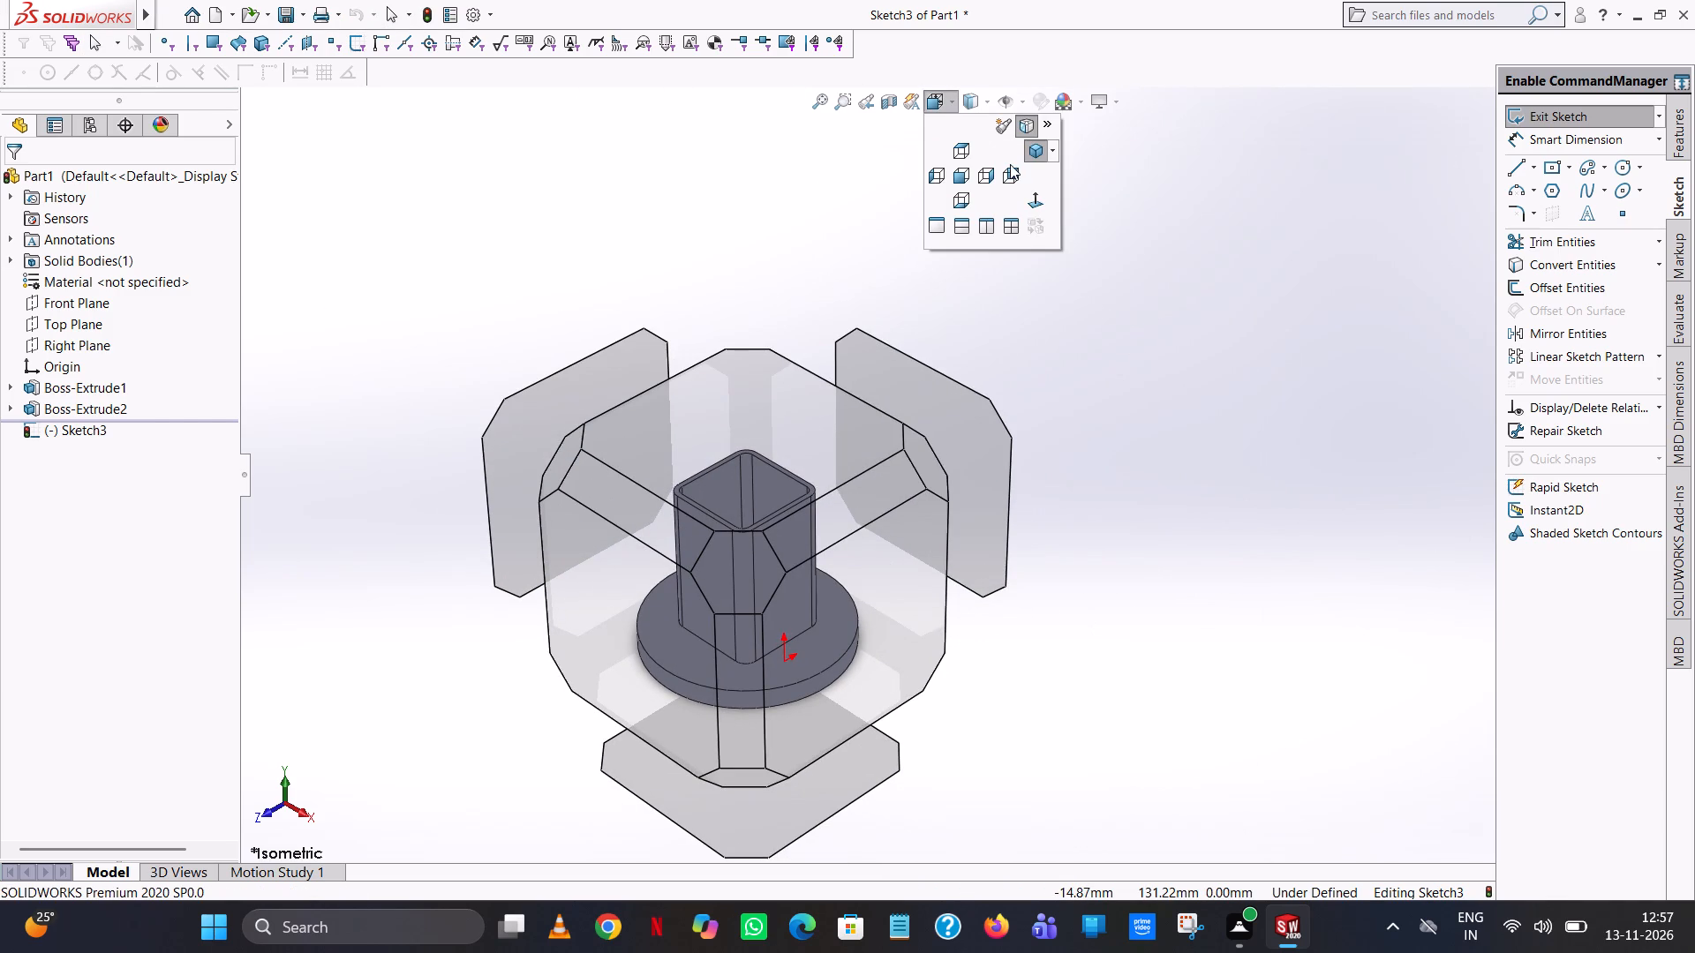
click(1036, 196)
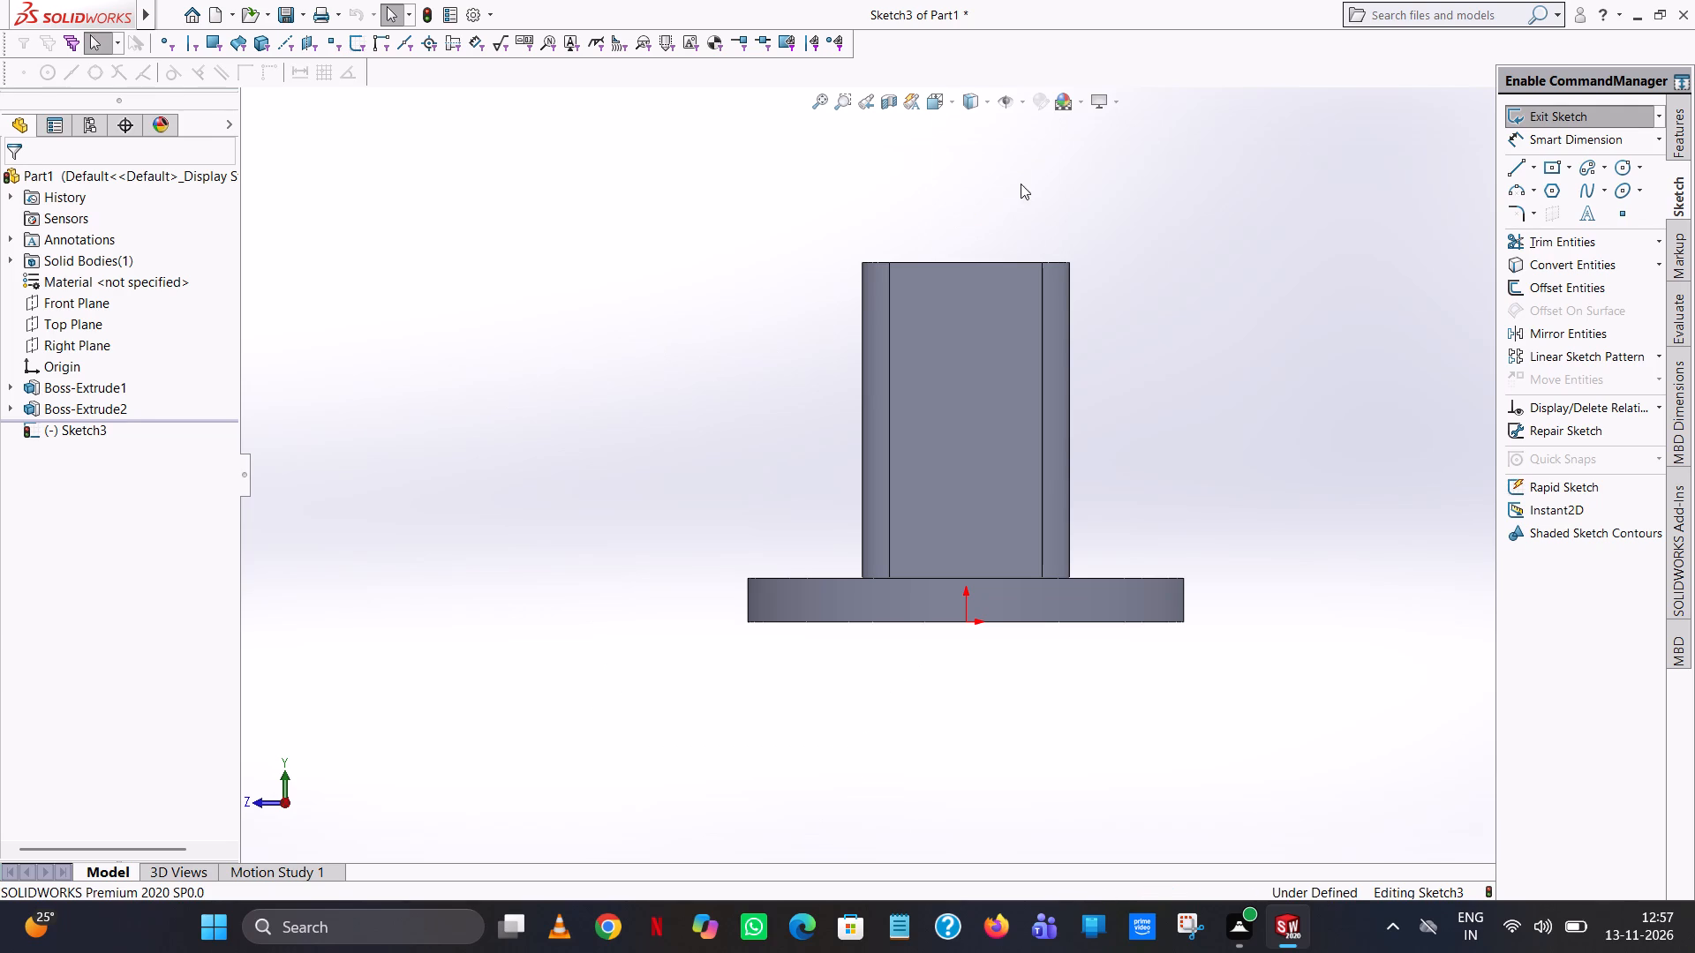
Sketch a vertical line 40 mm long upward from the origin along the column face.
click(1512, 161)
click(967, 620)
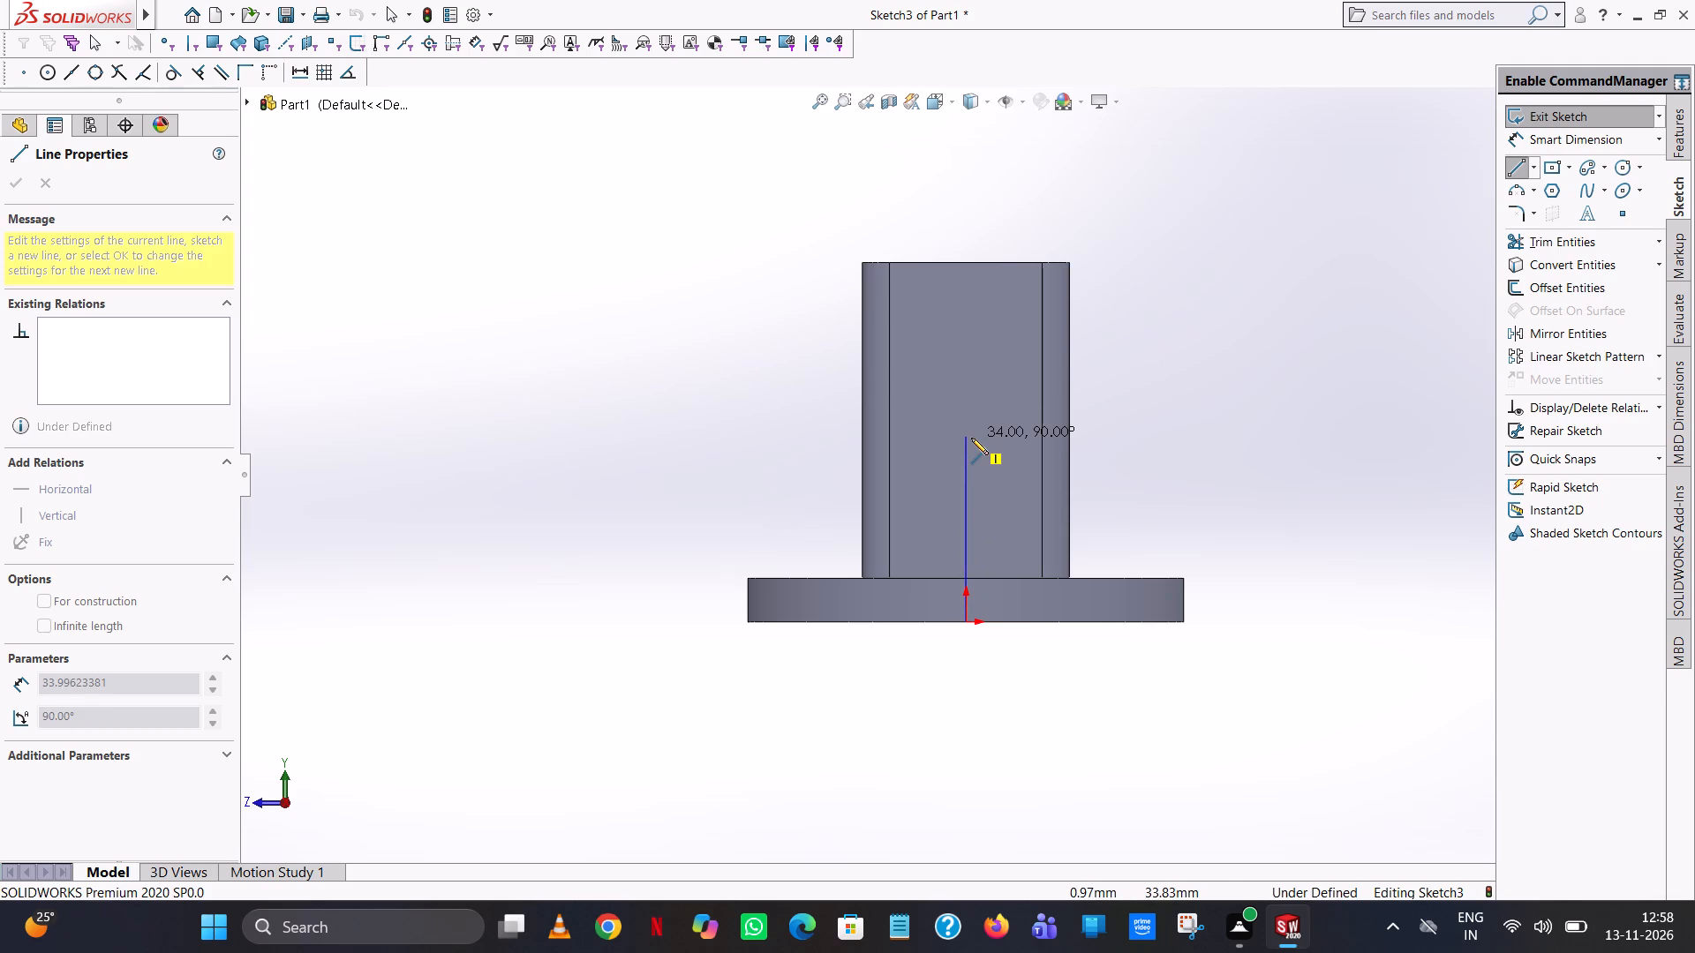
click(971, 438)
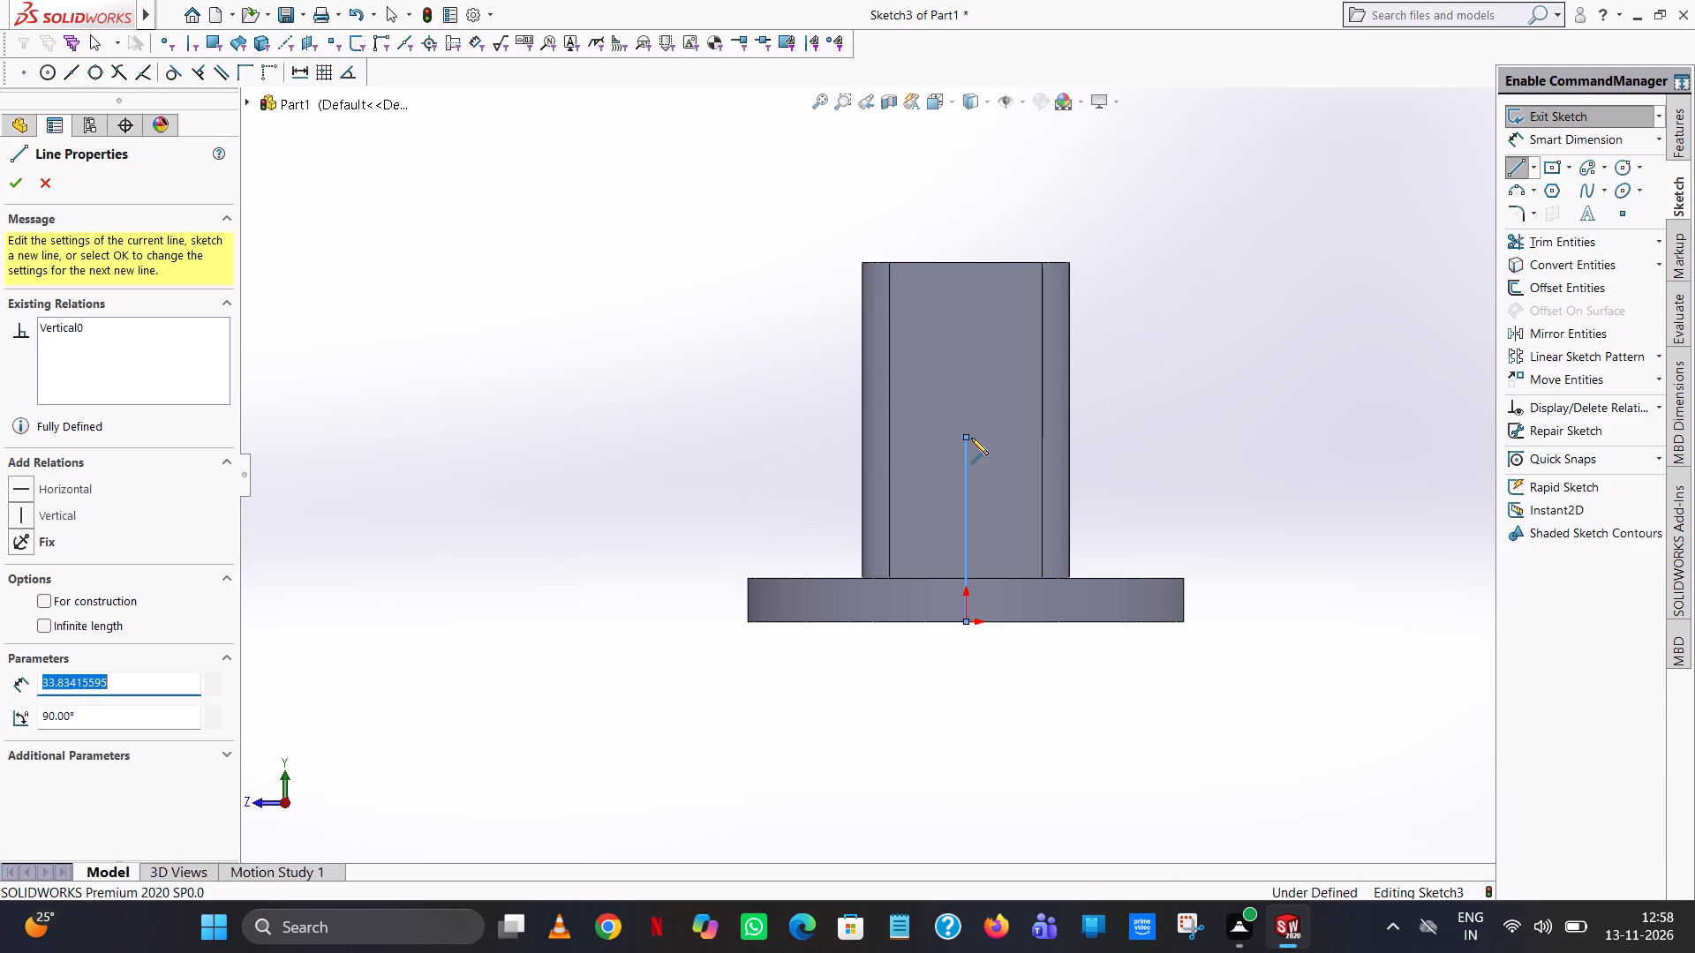
text(70)
key(BackSpace)
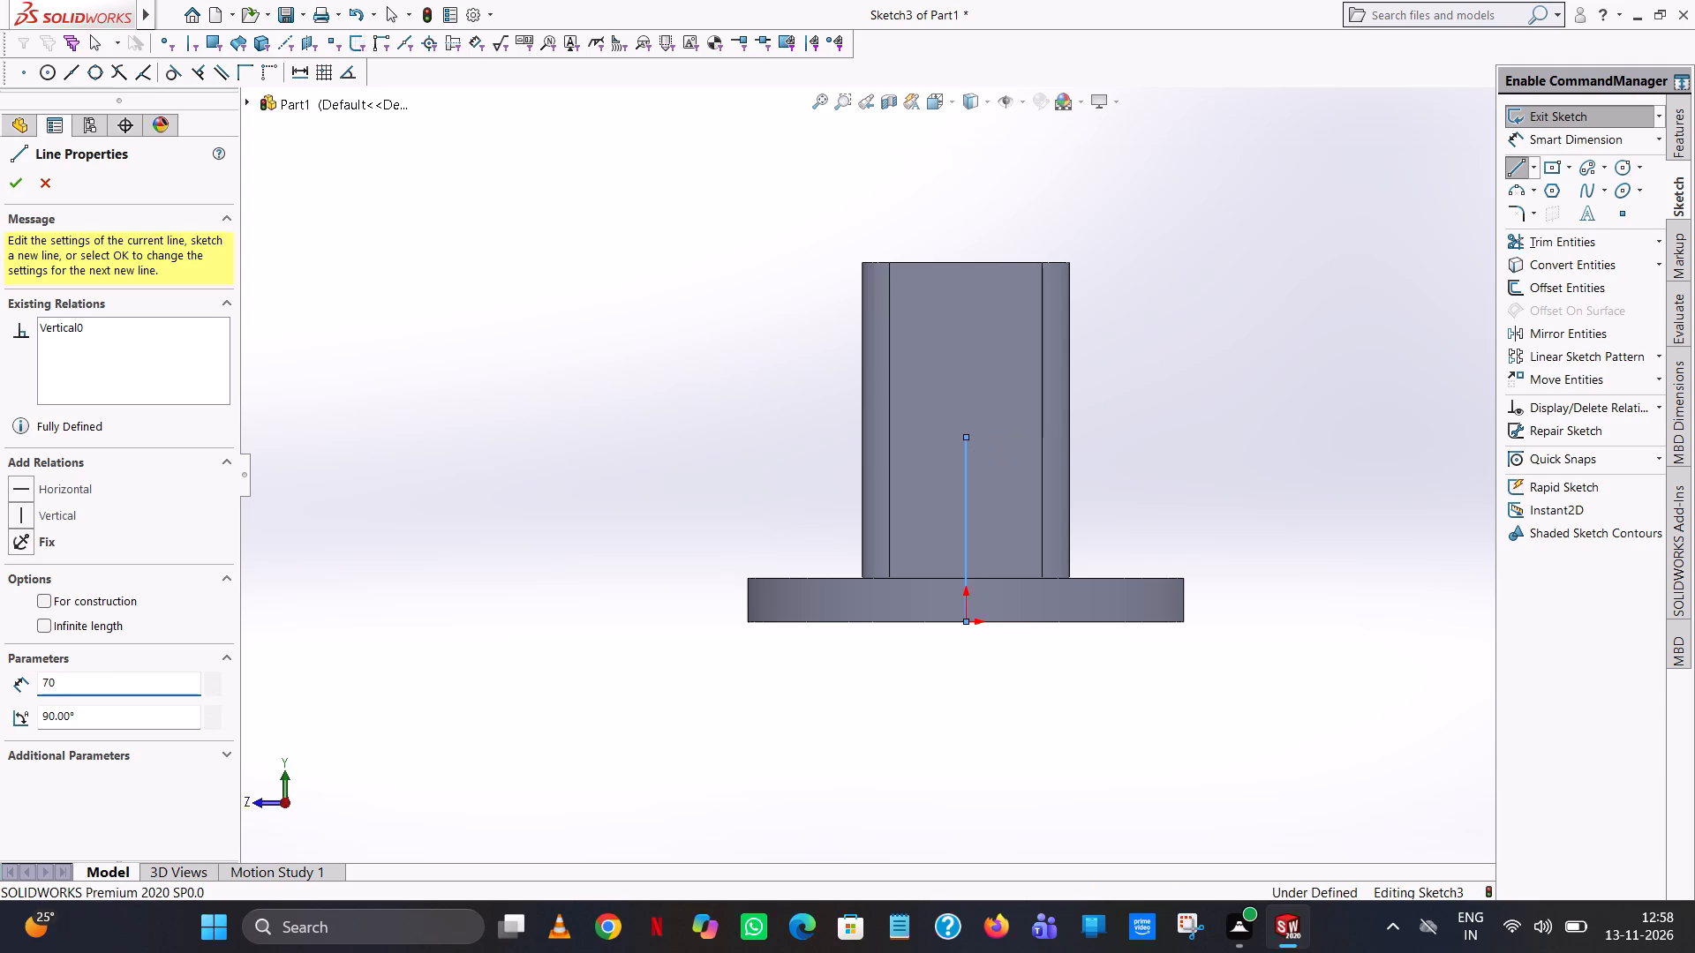
key(BackSpace)
text(40)
key(Return)
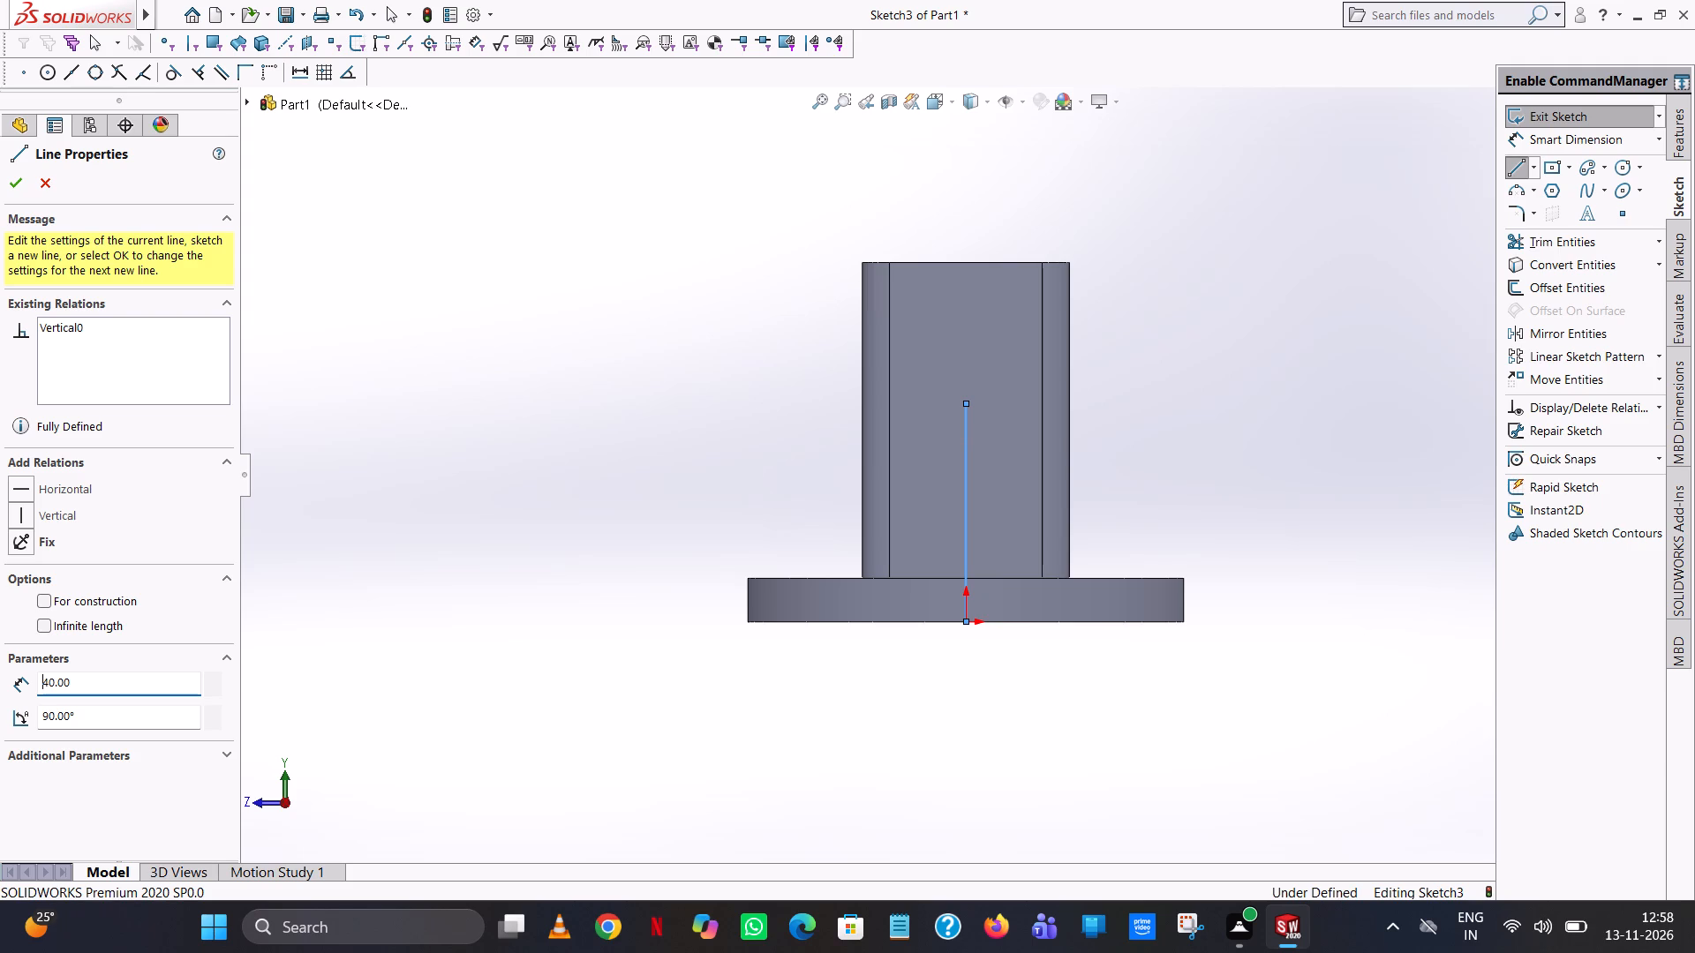
right_click(971, 439)
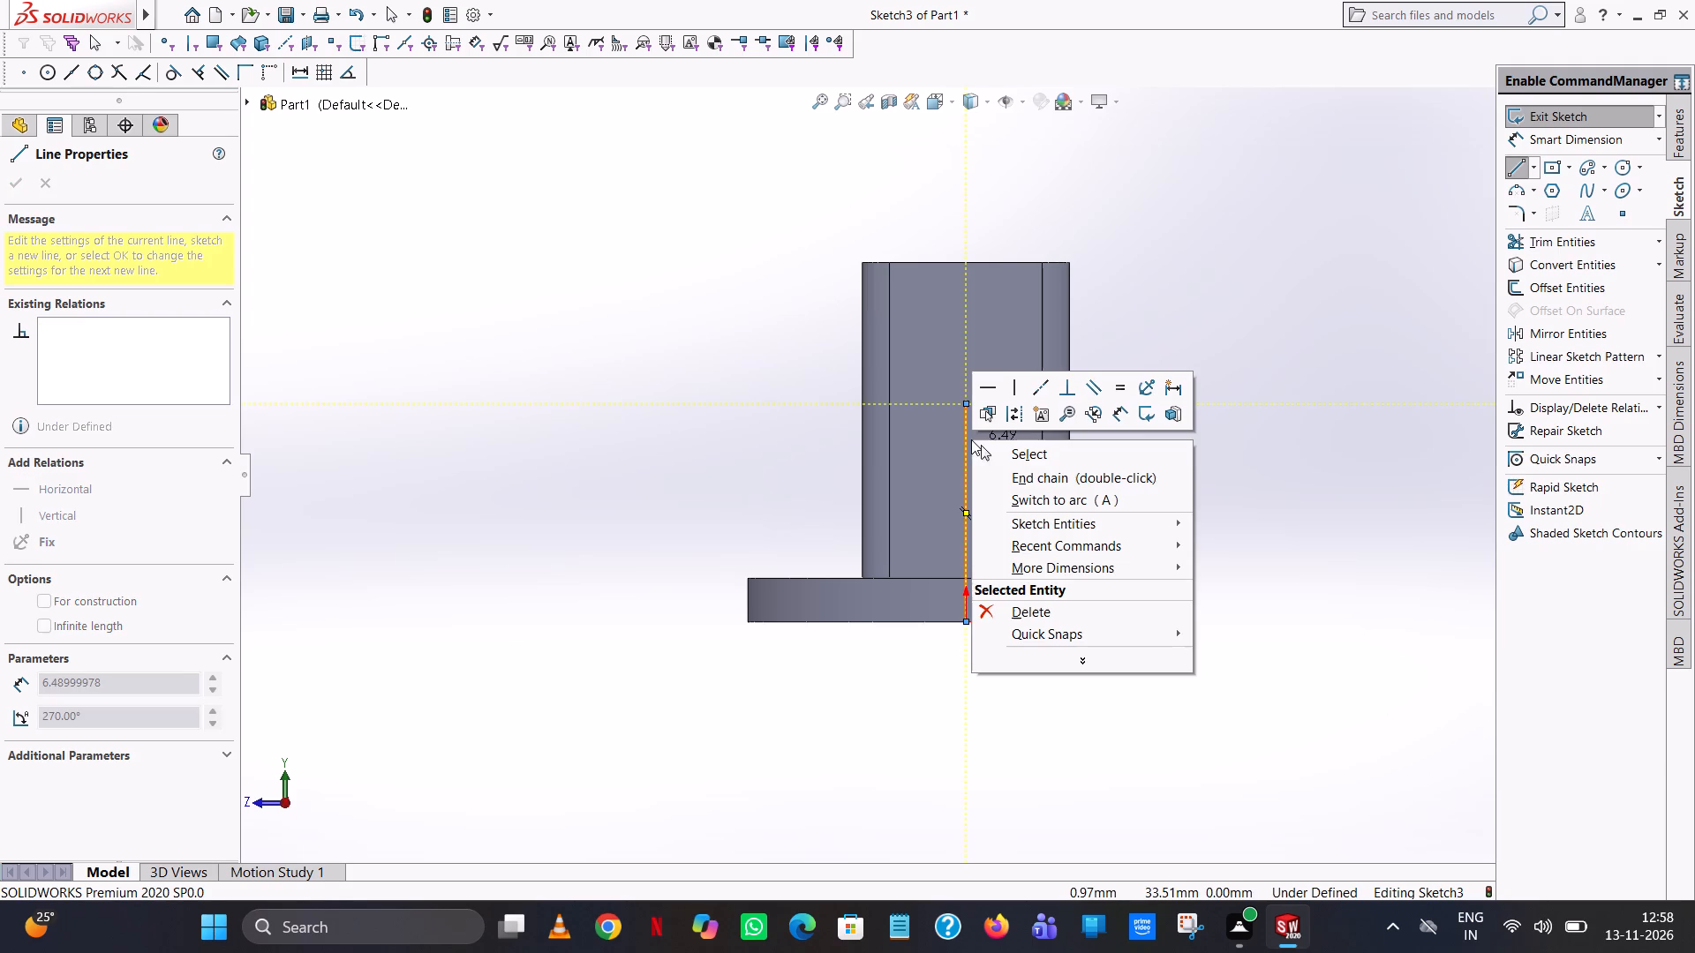
click(1036, 445)
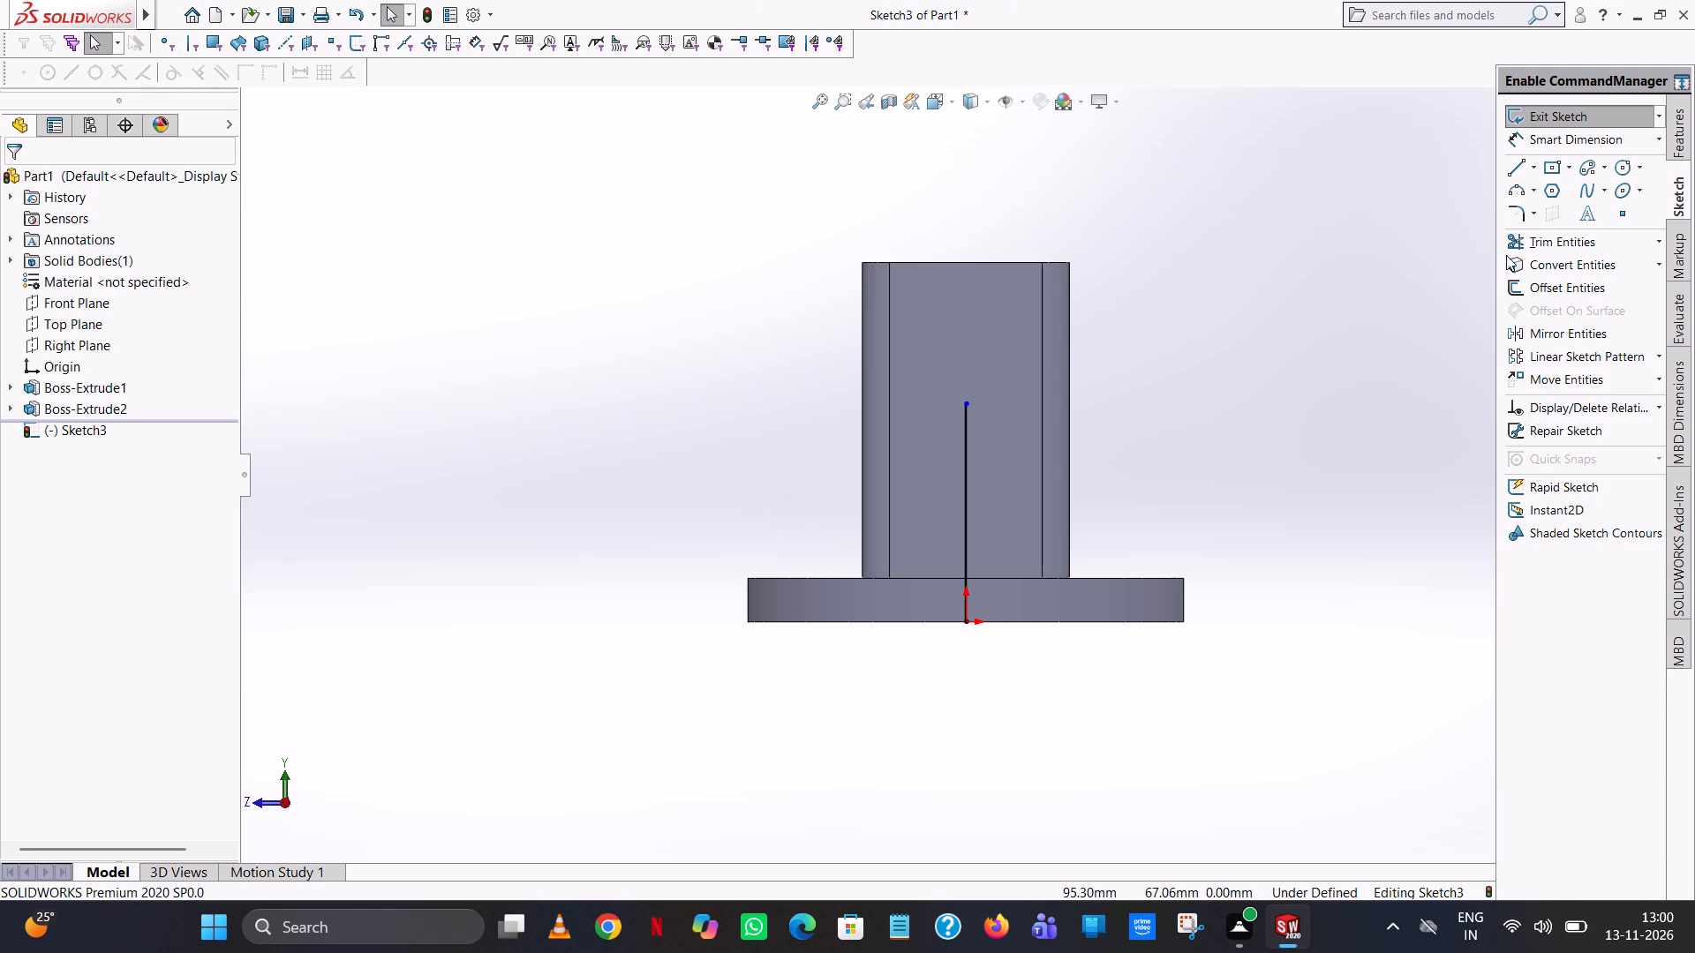
Sketch a circle of radius 11 mm (22/2) centred on the vertical line's upper end.
click(1619, 170)
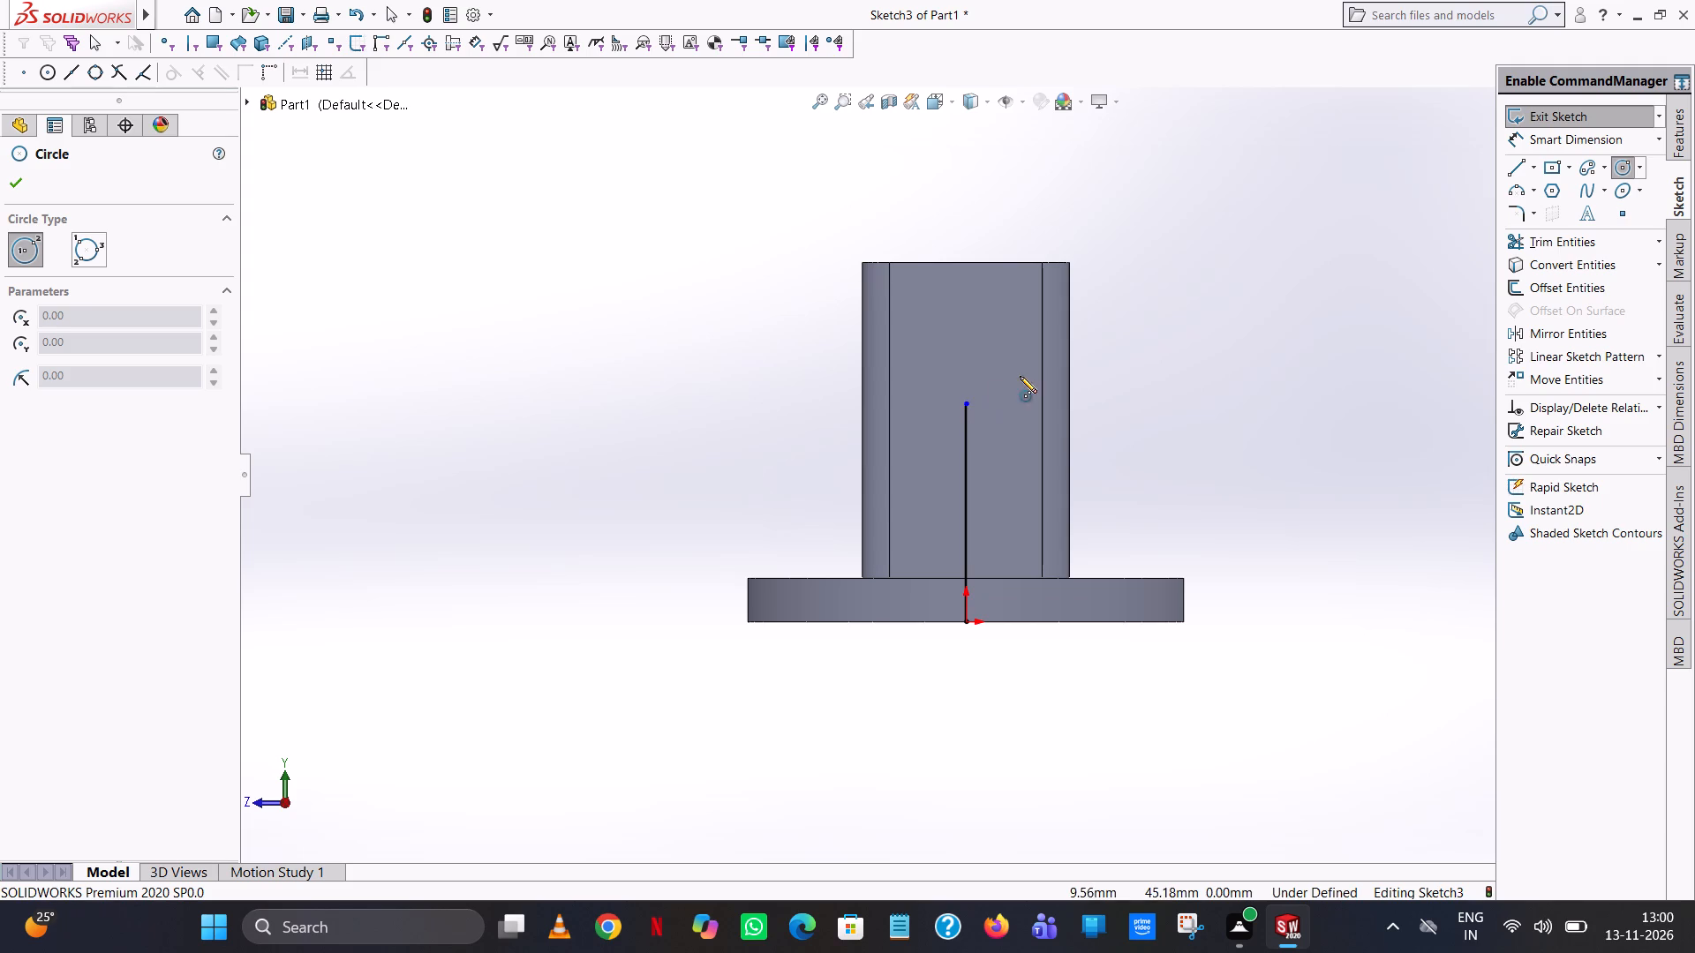
click(966, 403)
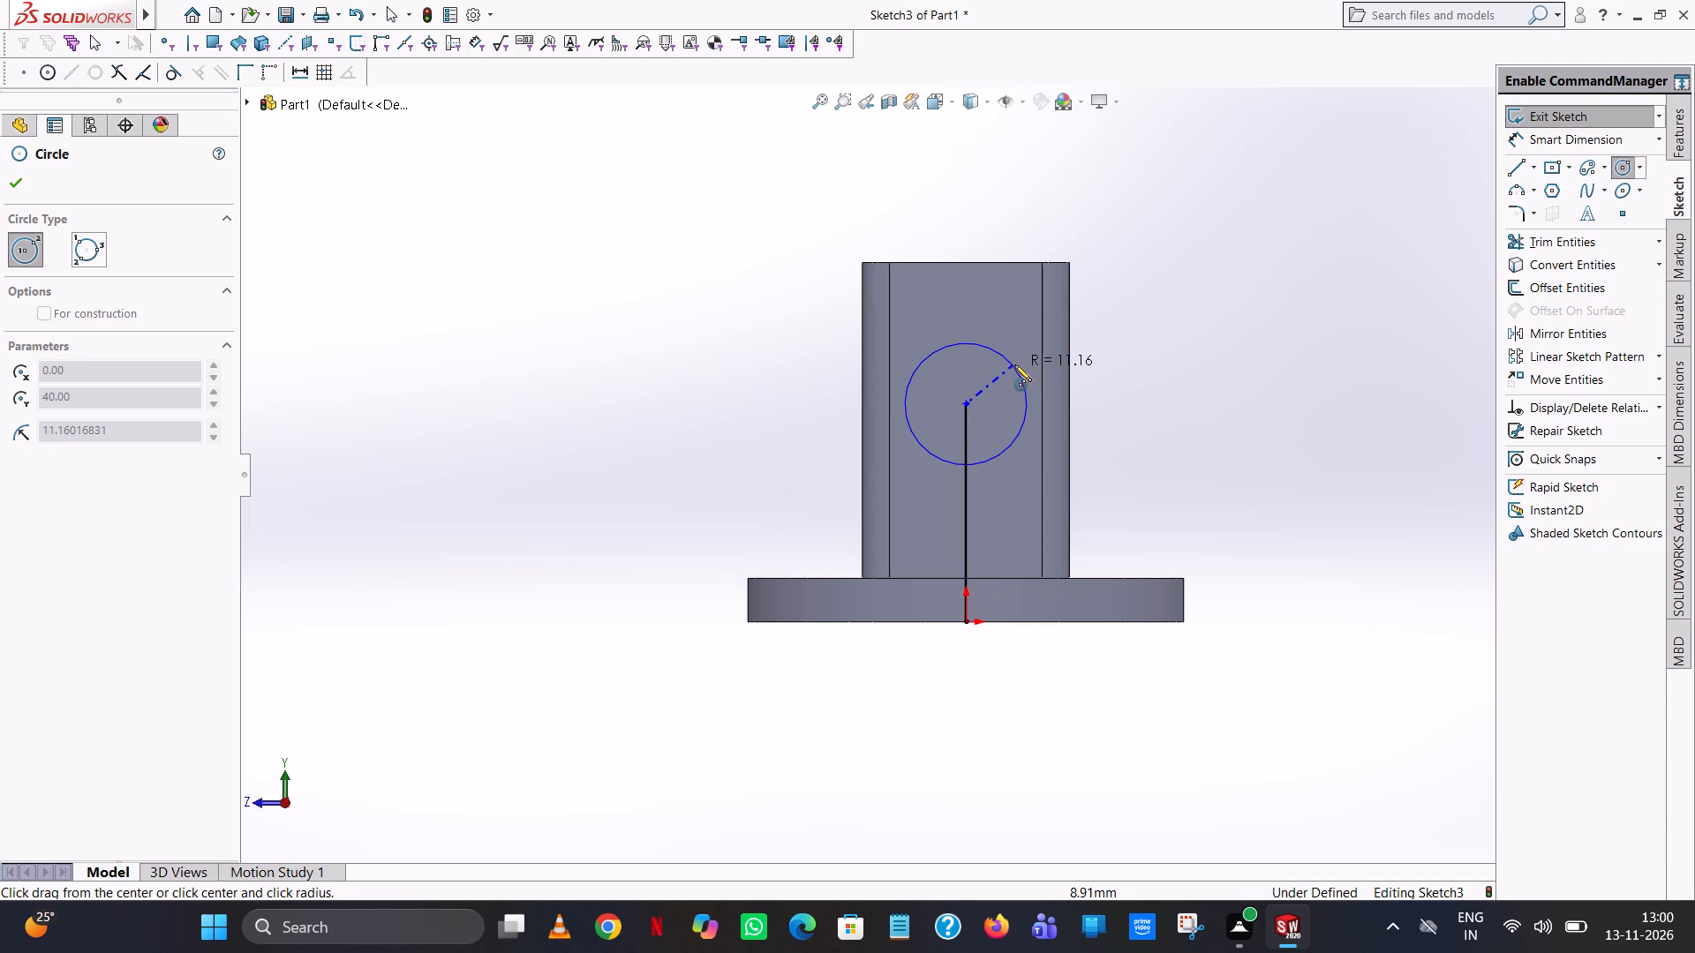
click(1014, 364)
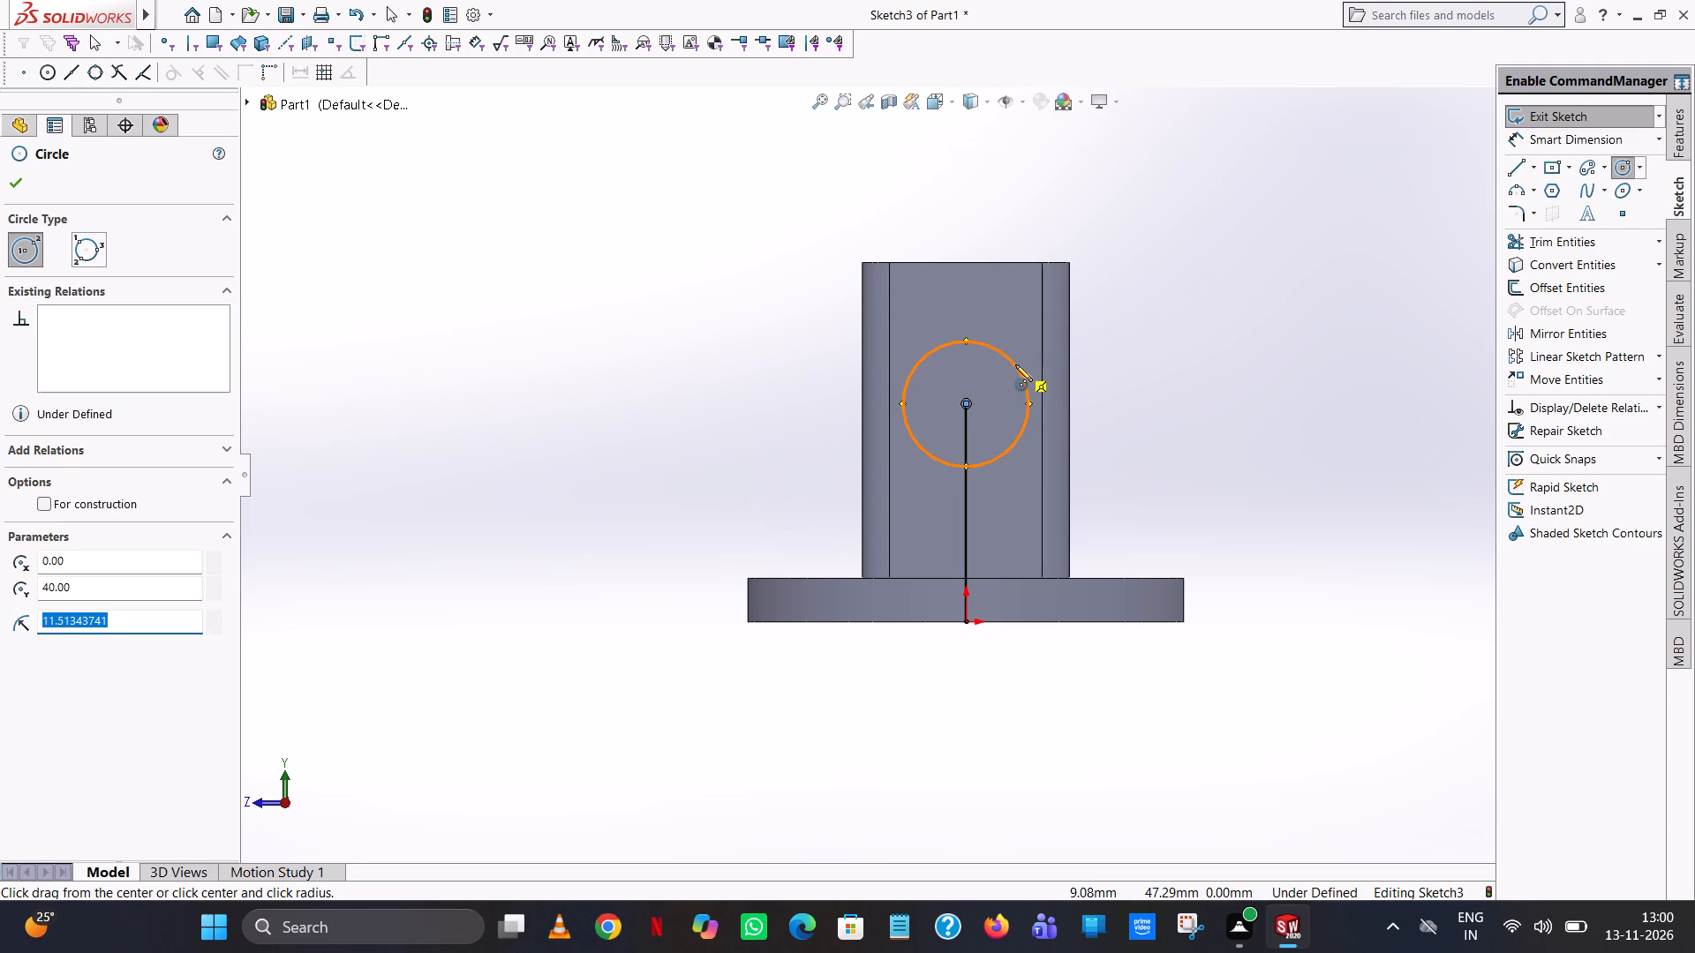
text(22)
text(/2)
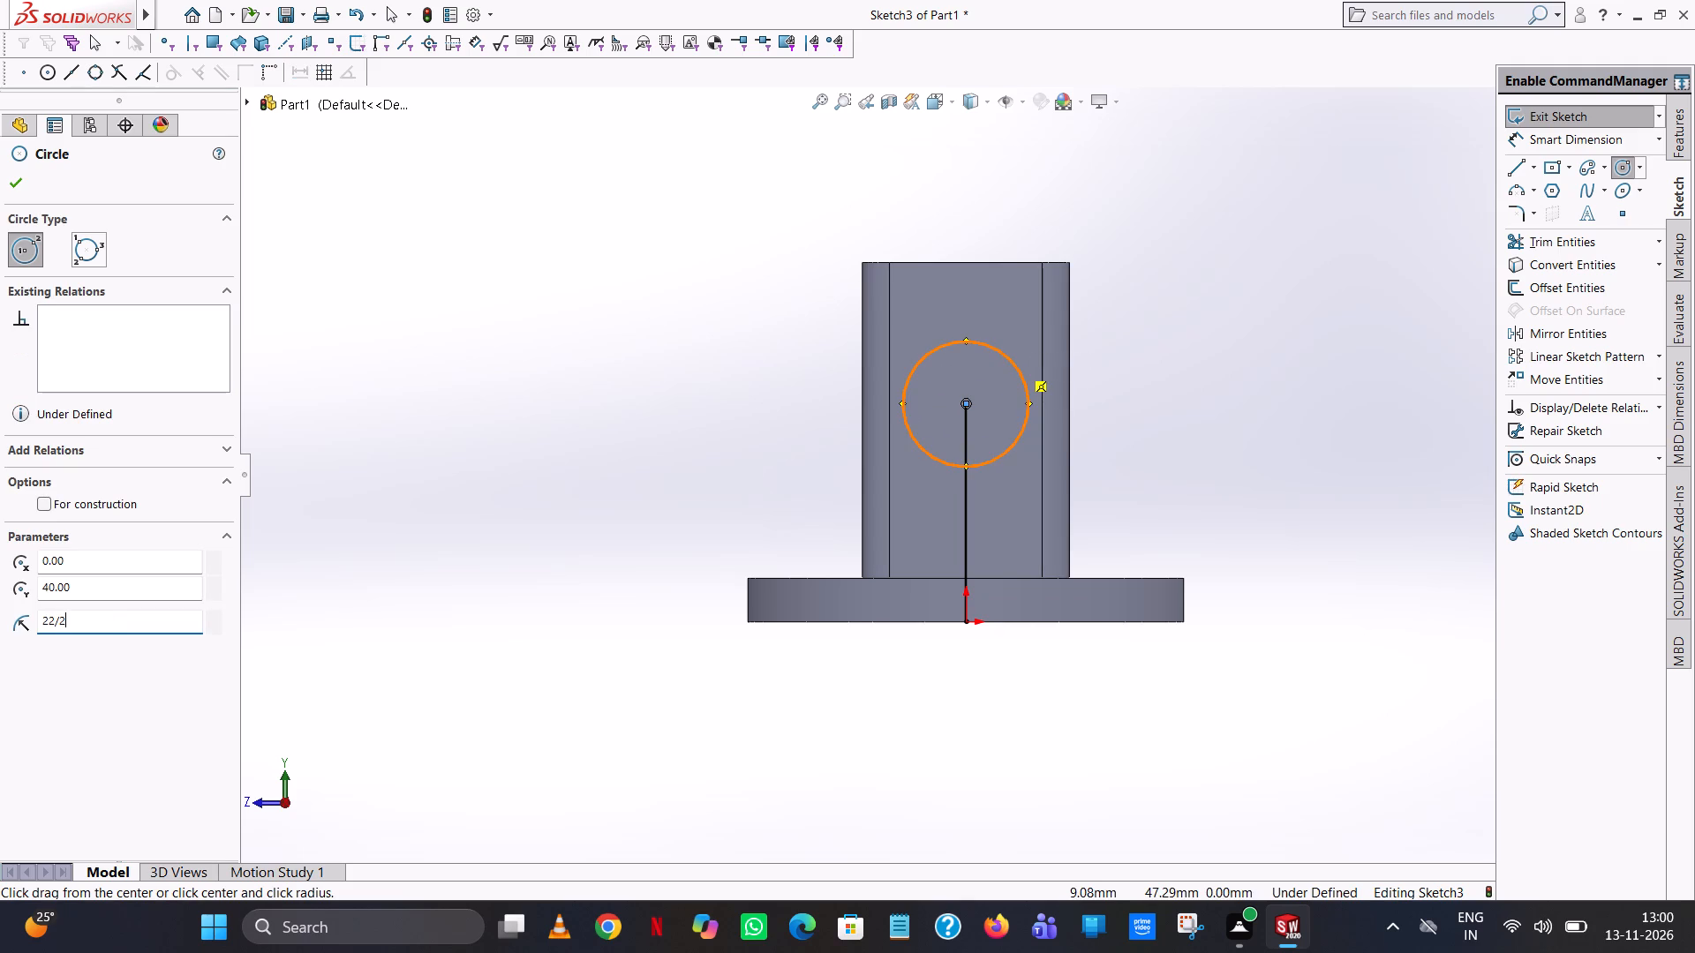
key(Return)
right_click(1015, 364)
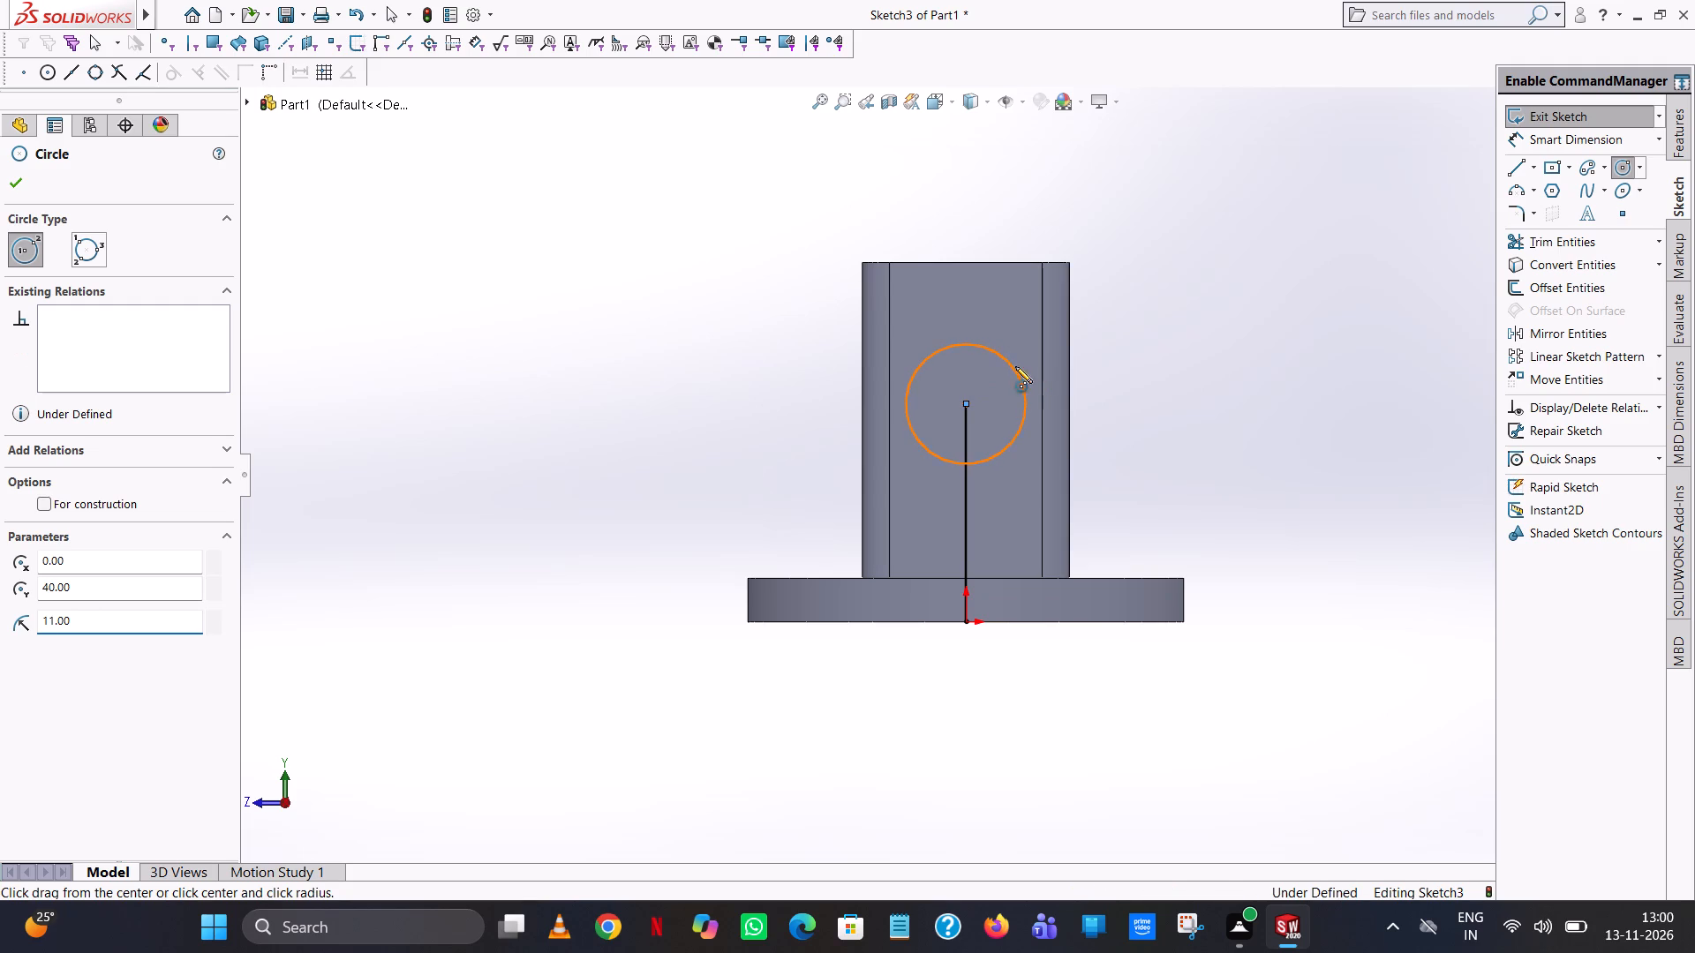
click(1054, 375)
Trim away the whole vertical helper line, both below and inside the circle.
scroll(1036, 396, up, 1)
middle_drag(1035, 410, 1064, 410)
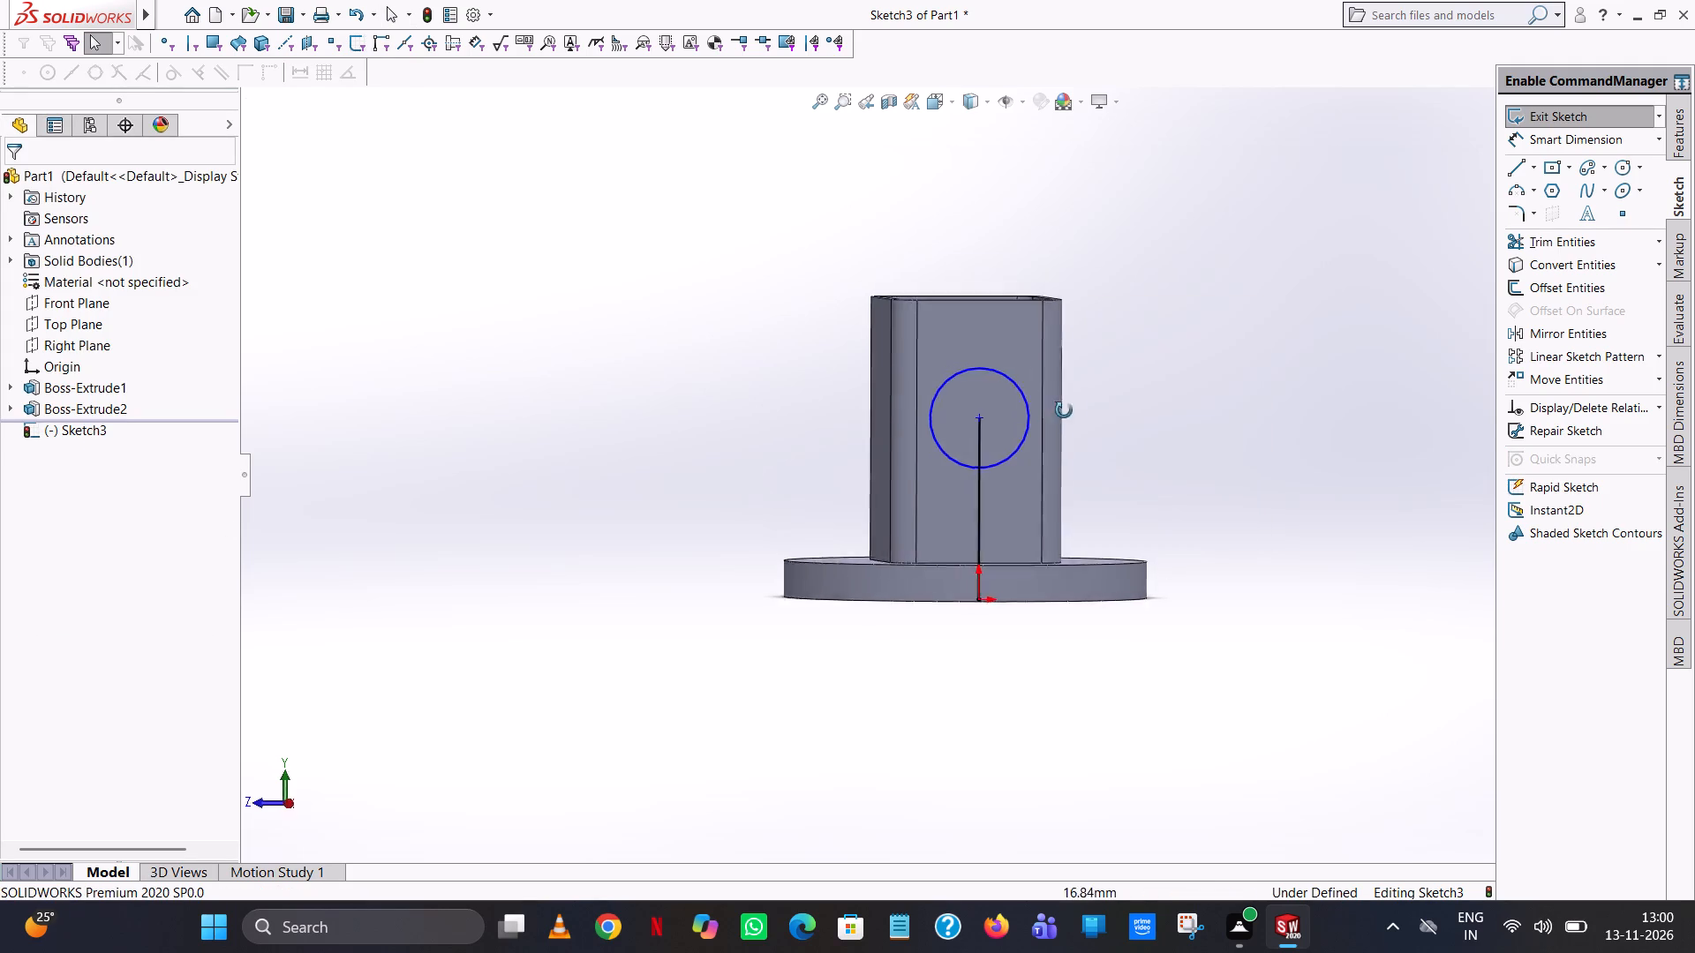
middle_drag(1064, 410, 1135, 475)
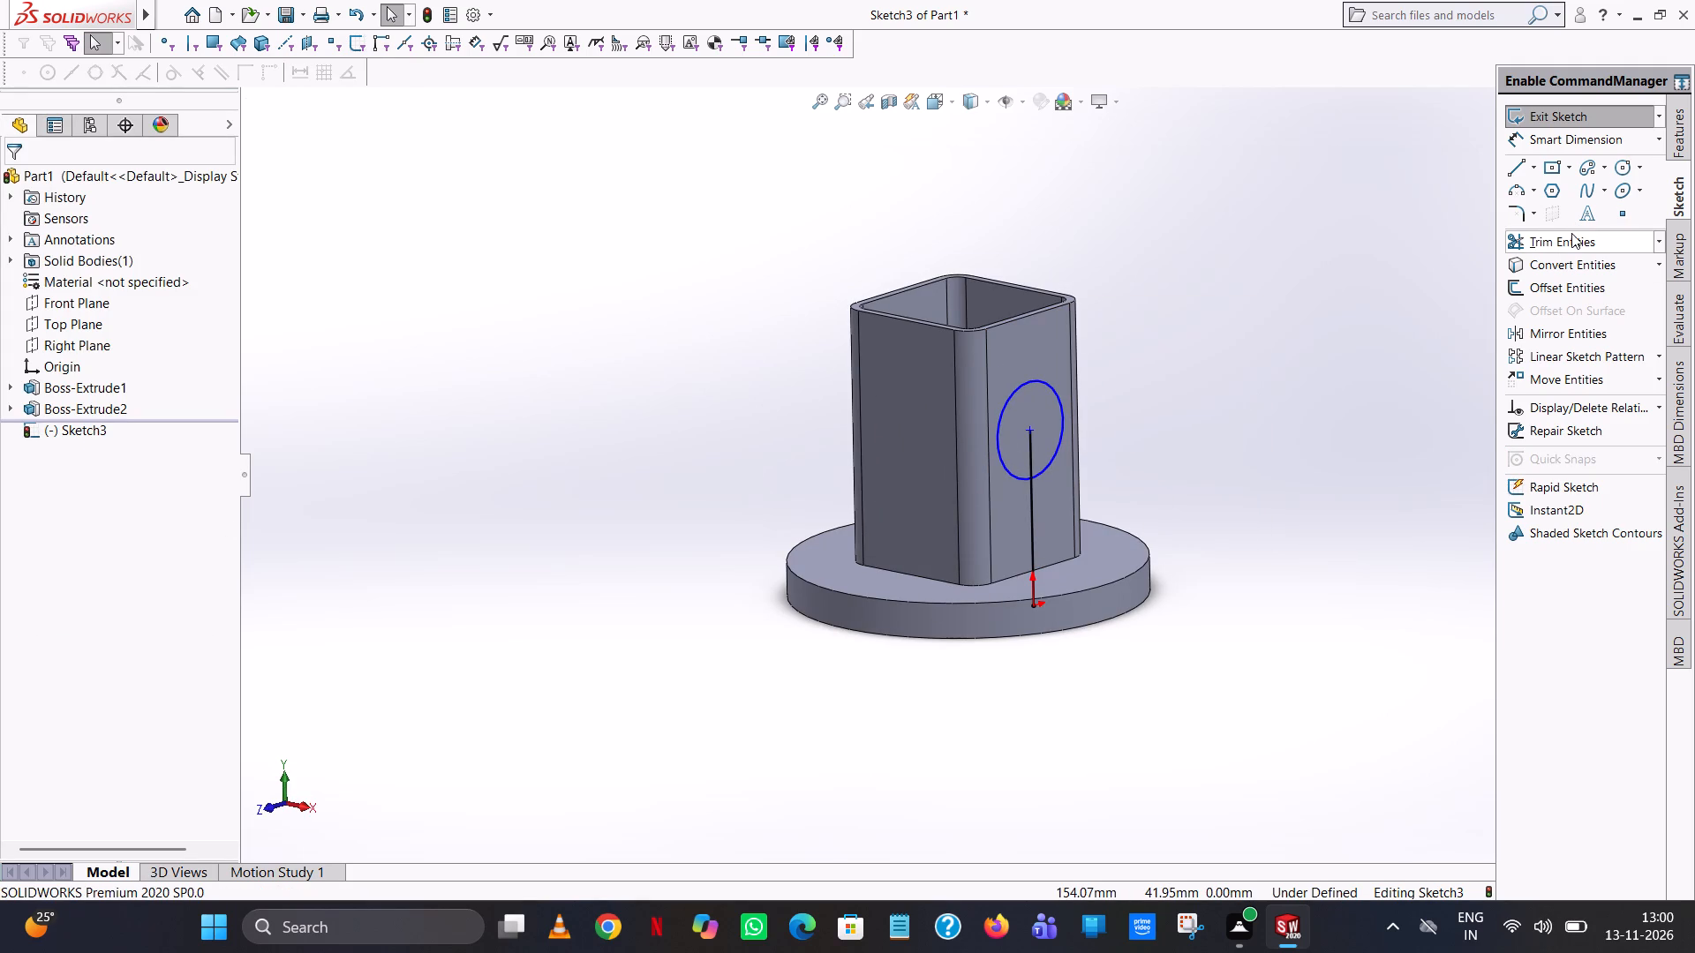
click(1571, 233)
click(1028, 497)
click(1031, 452)
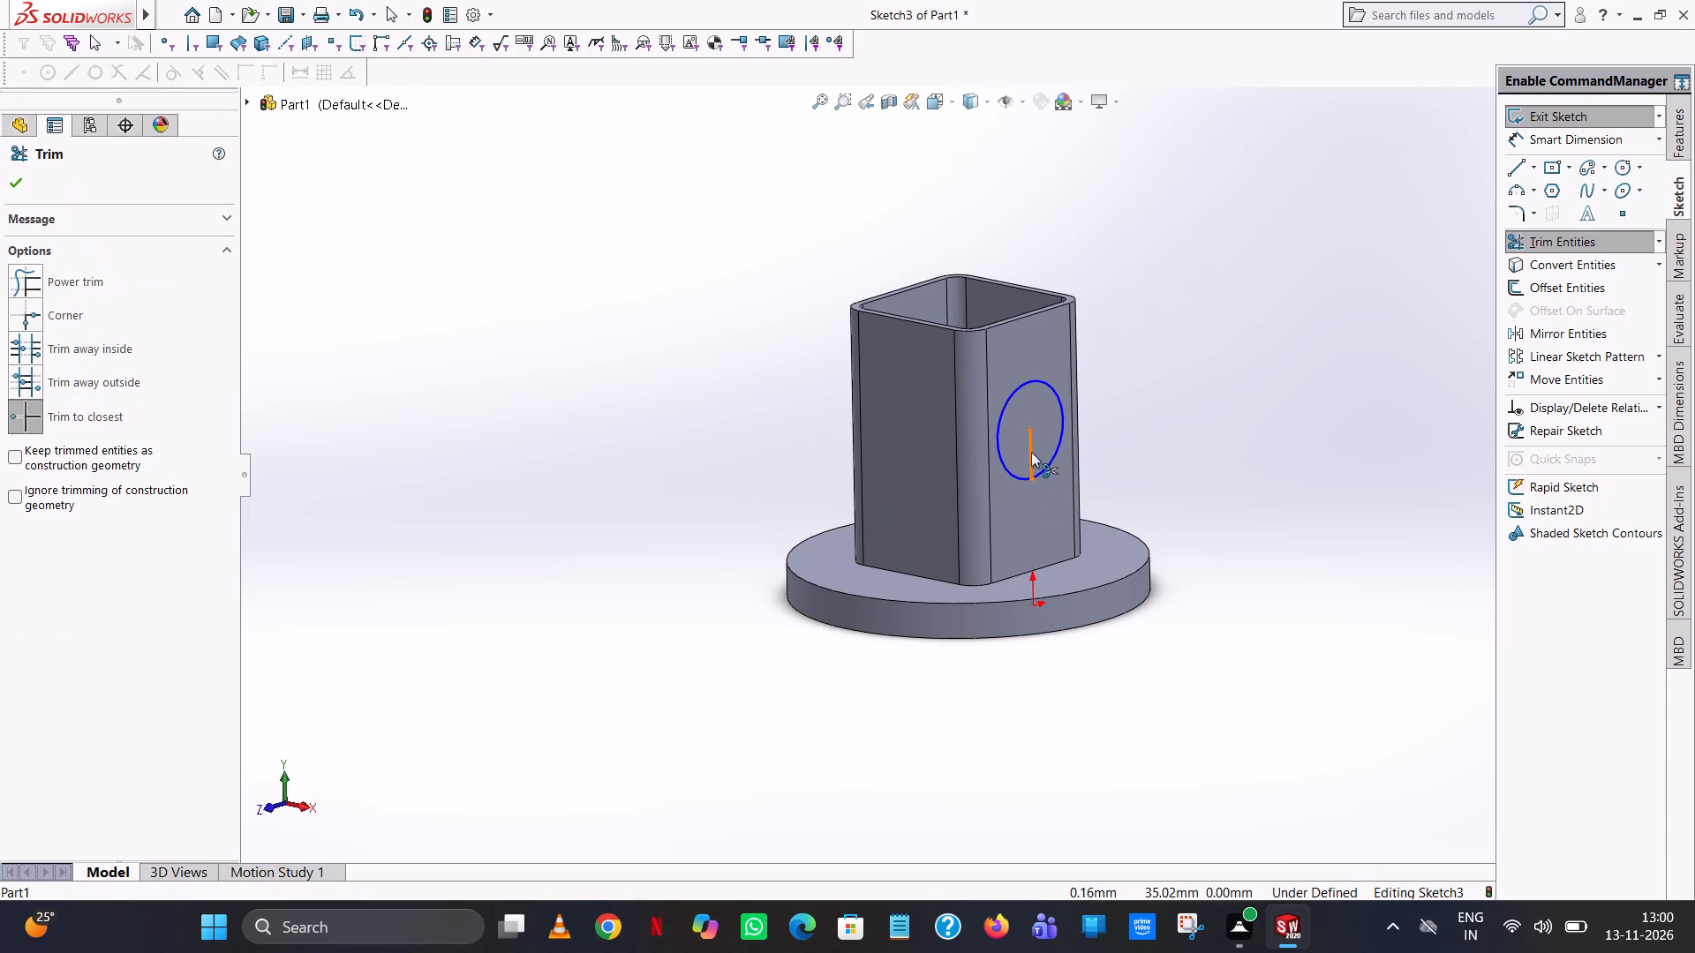
Dimension the circle's diameter at 22 mm, placed clear of the column.
click(1584, 142)
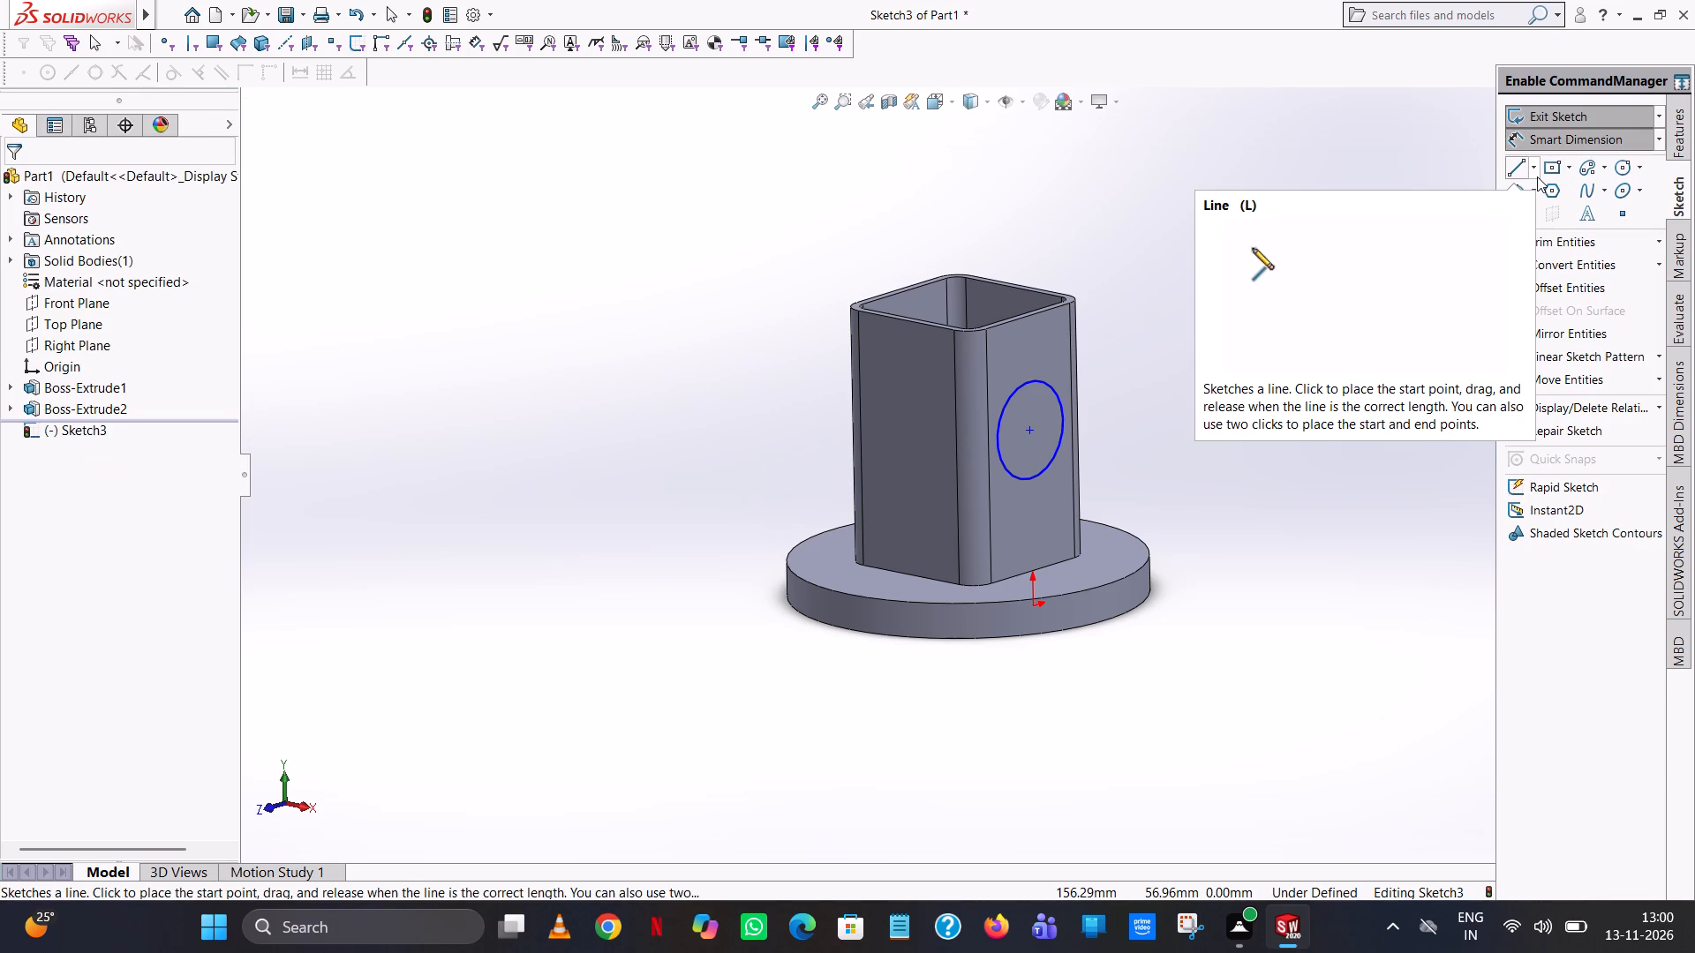
click(1053, 390)
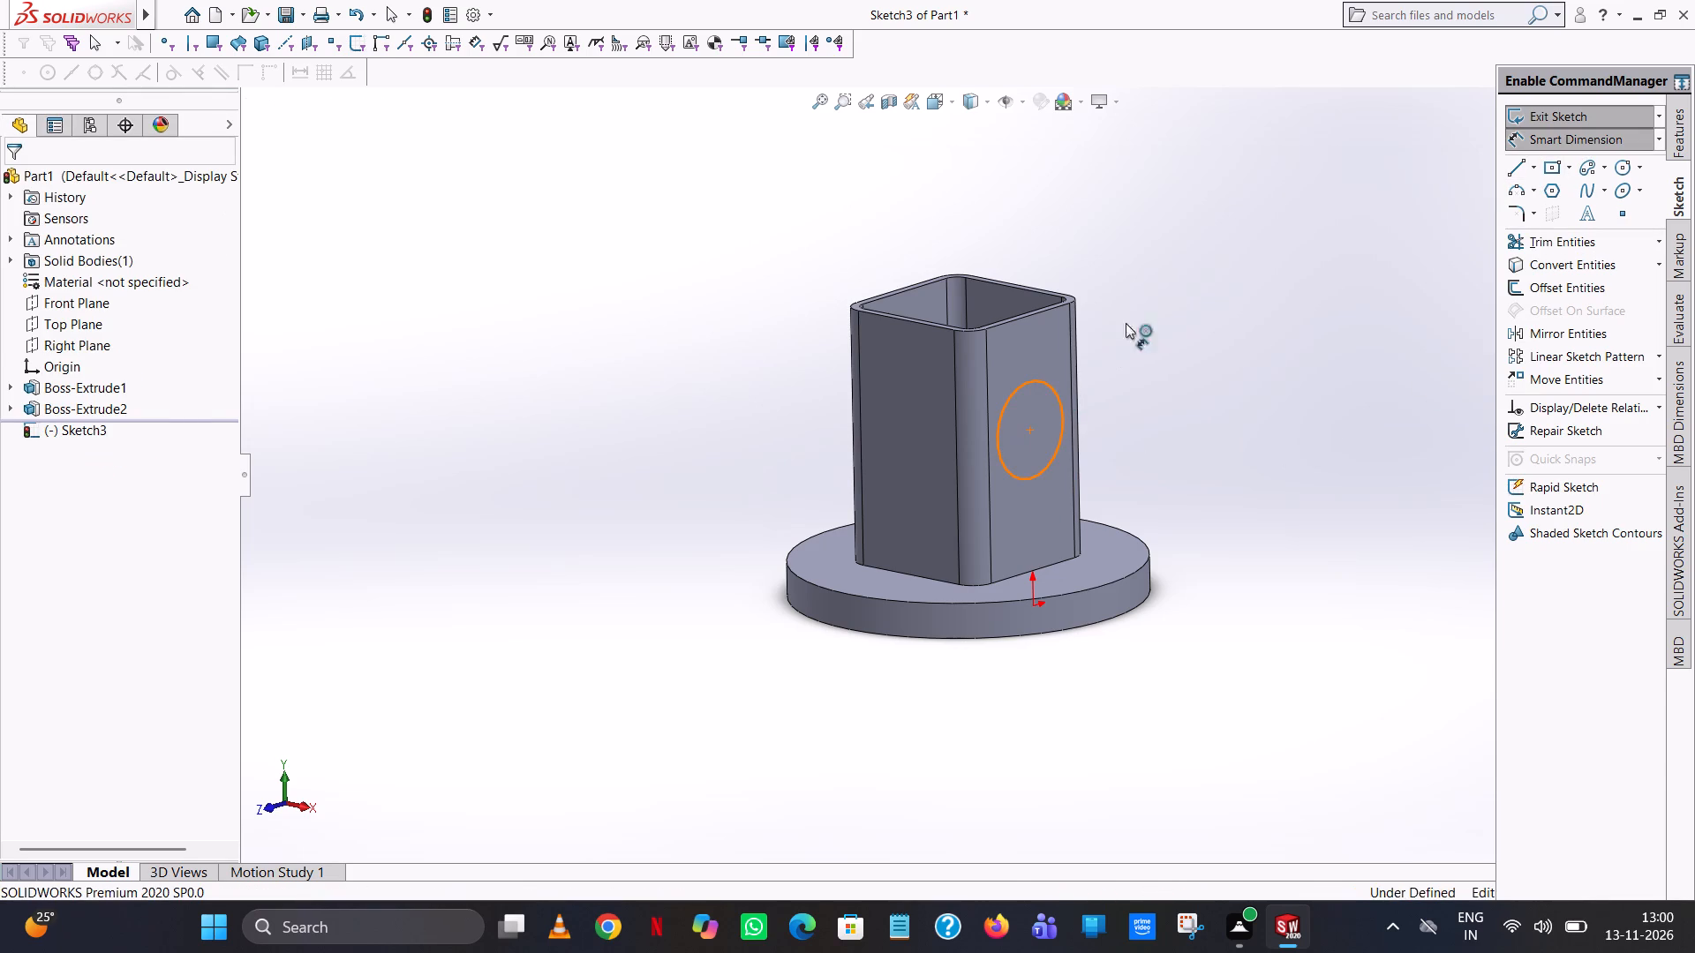
click(1240, 220)
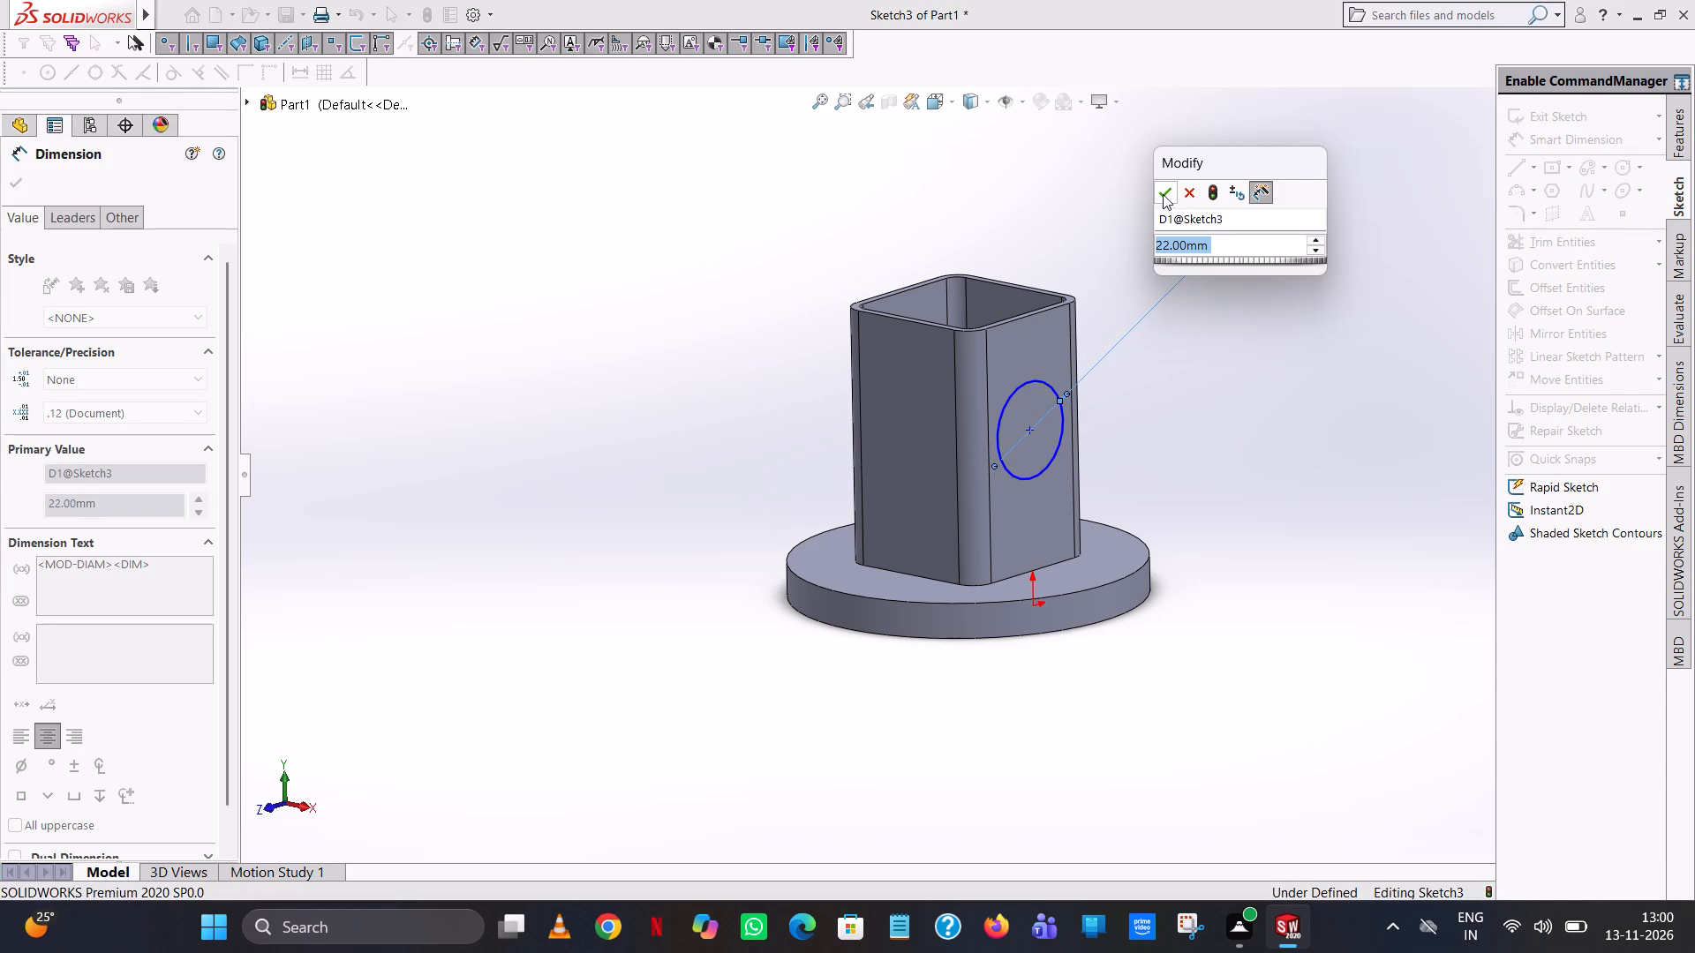
click(1163, 191)
click(1076, 248)
Dimension the vertical distance from the circle's centre to the flange's top edge at 32 mm.
click(1029, 425)
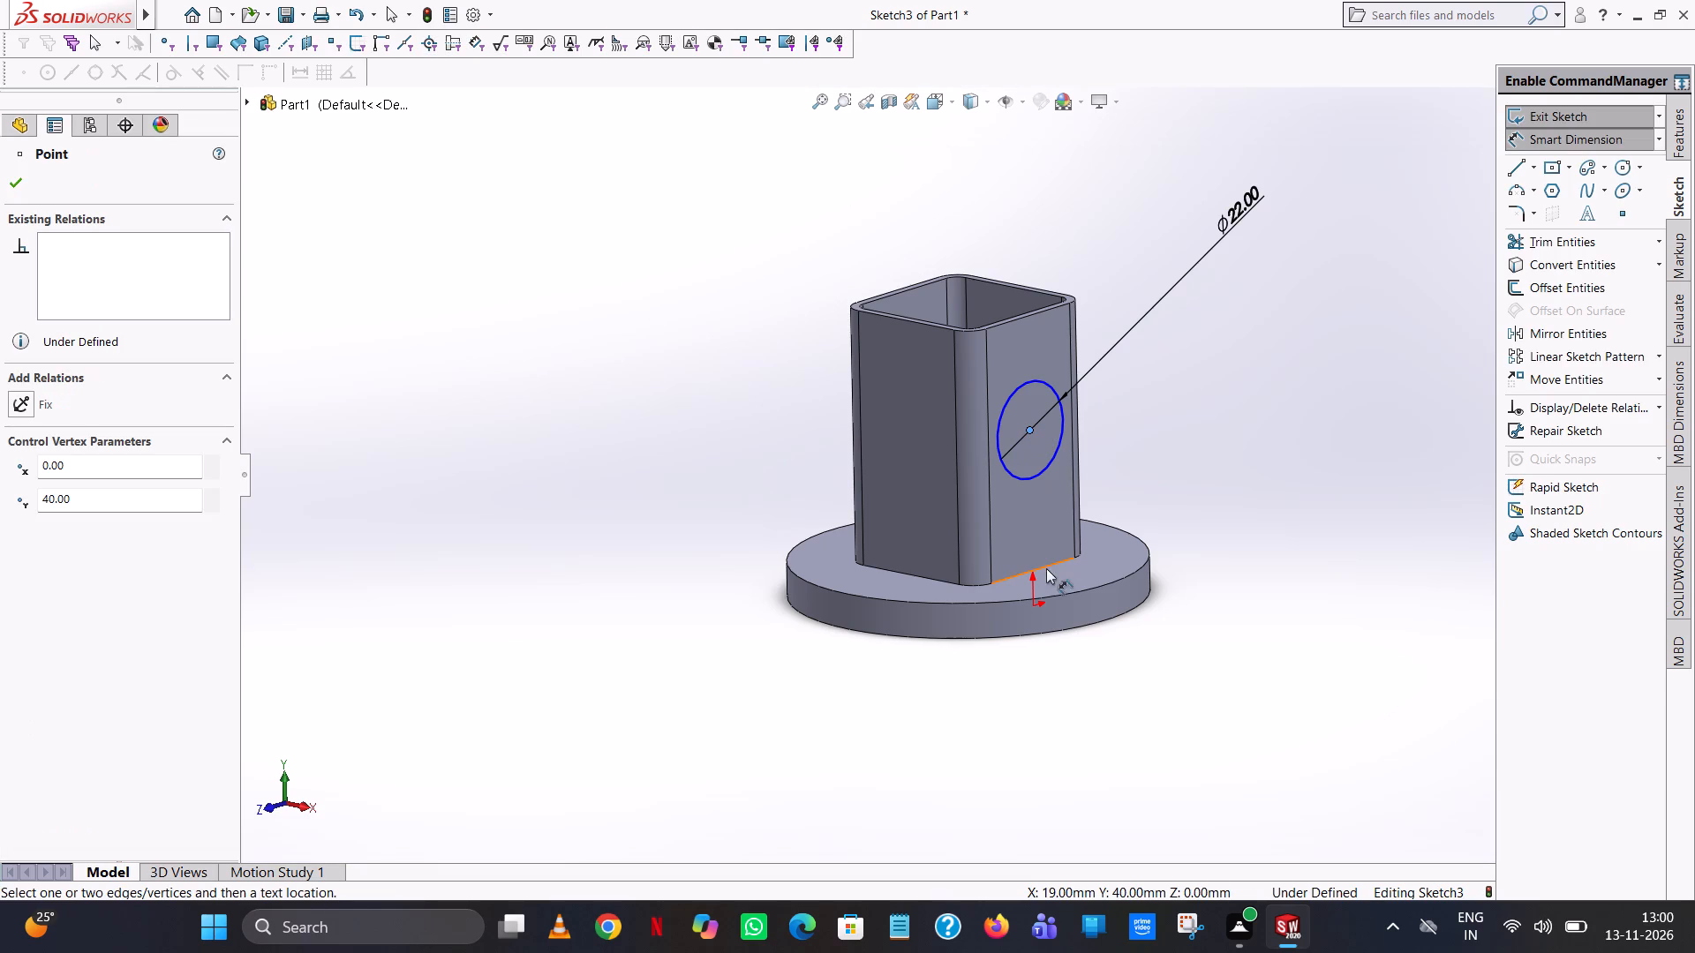
click(1034, 599)
click(852, 598)
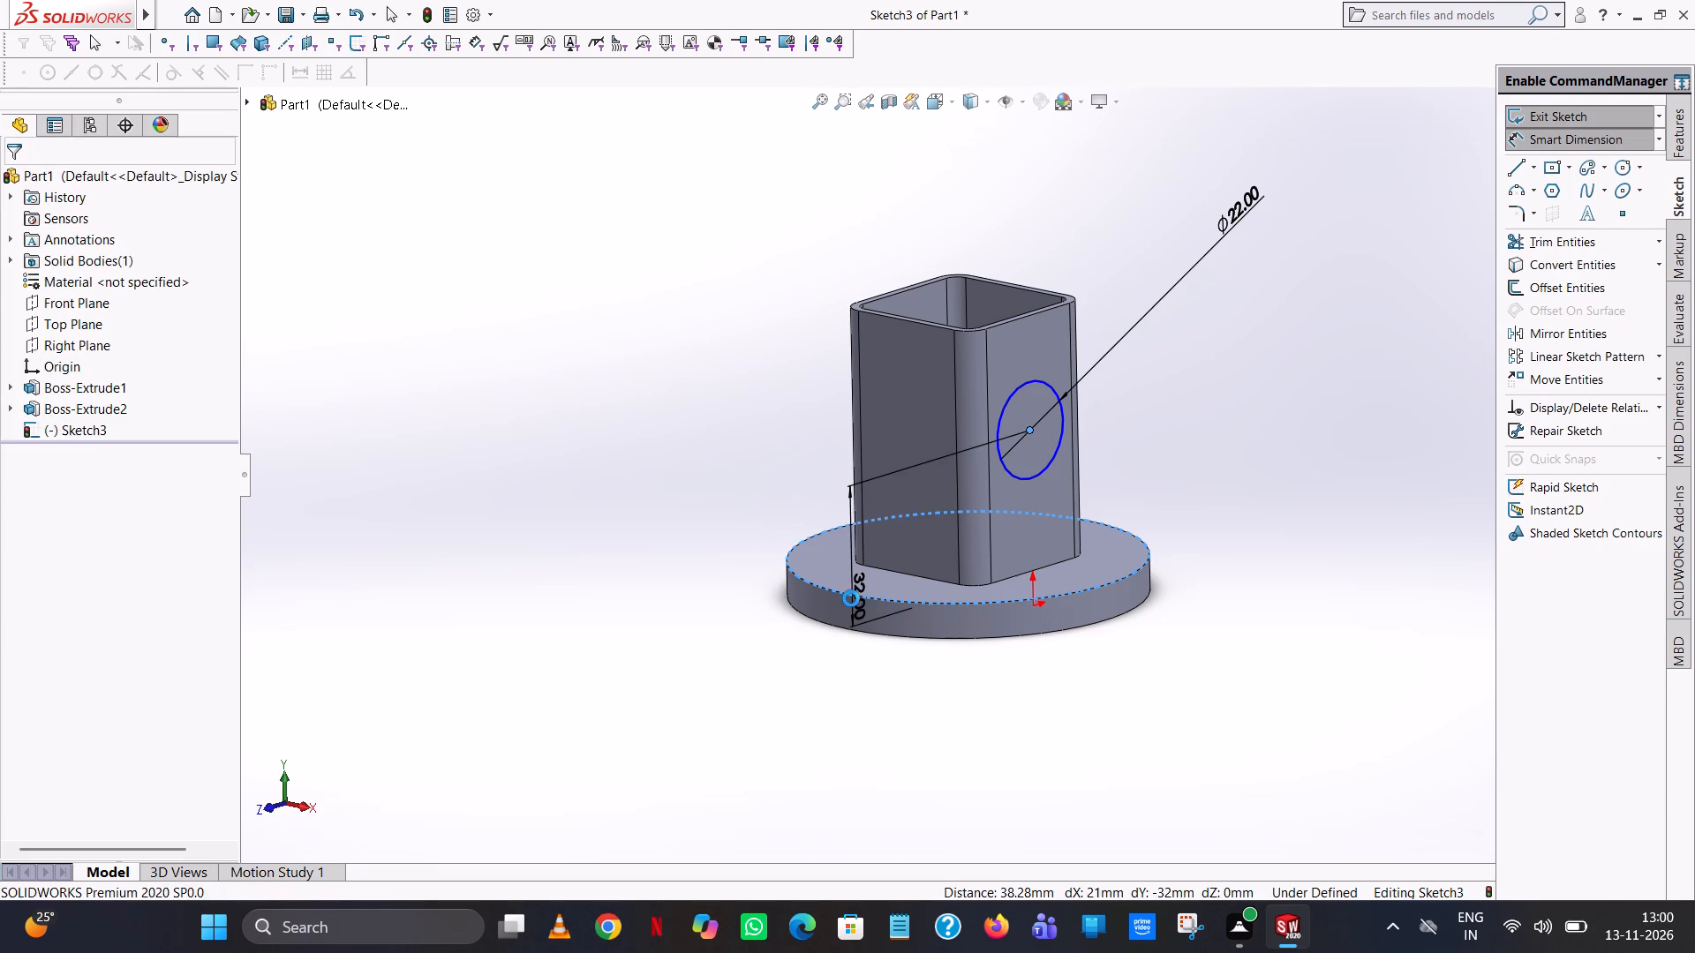
click(775, 574)
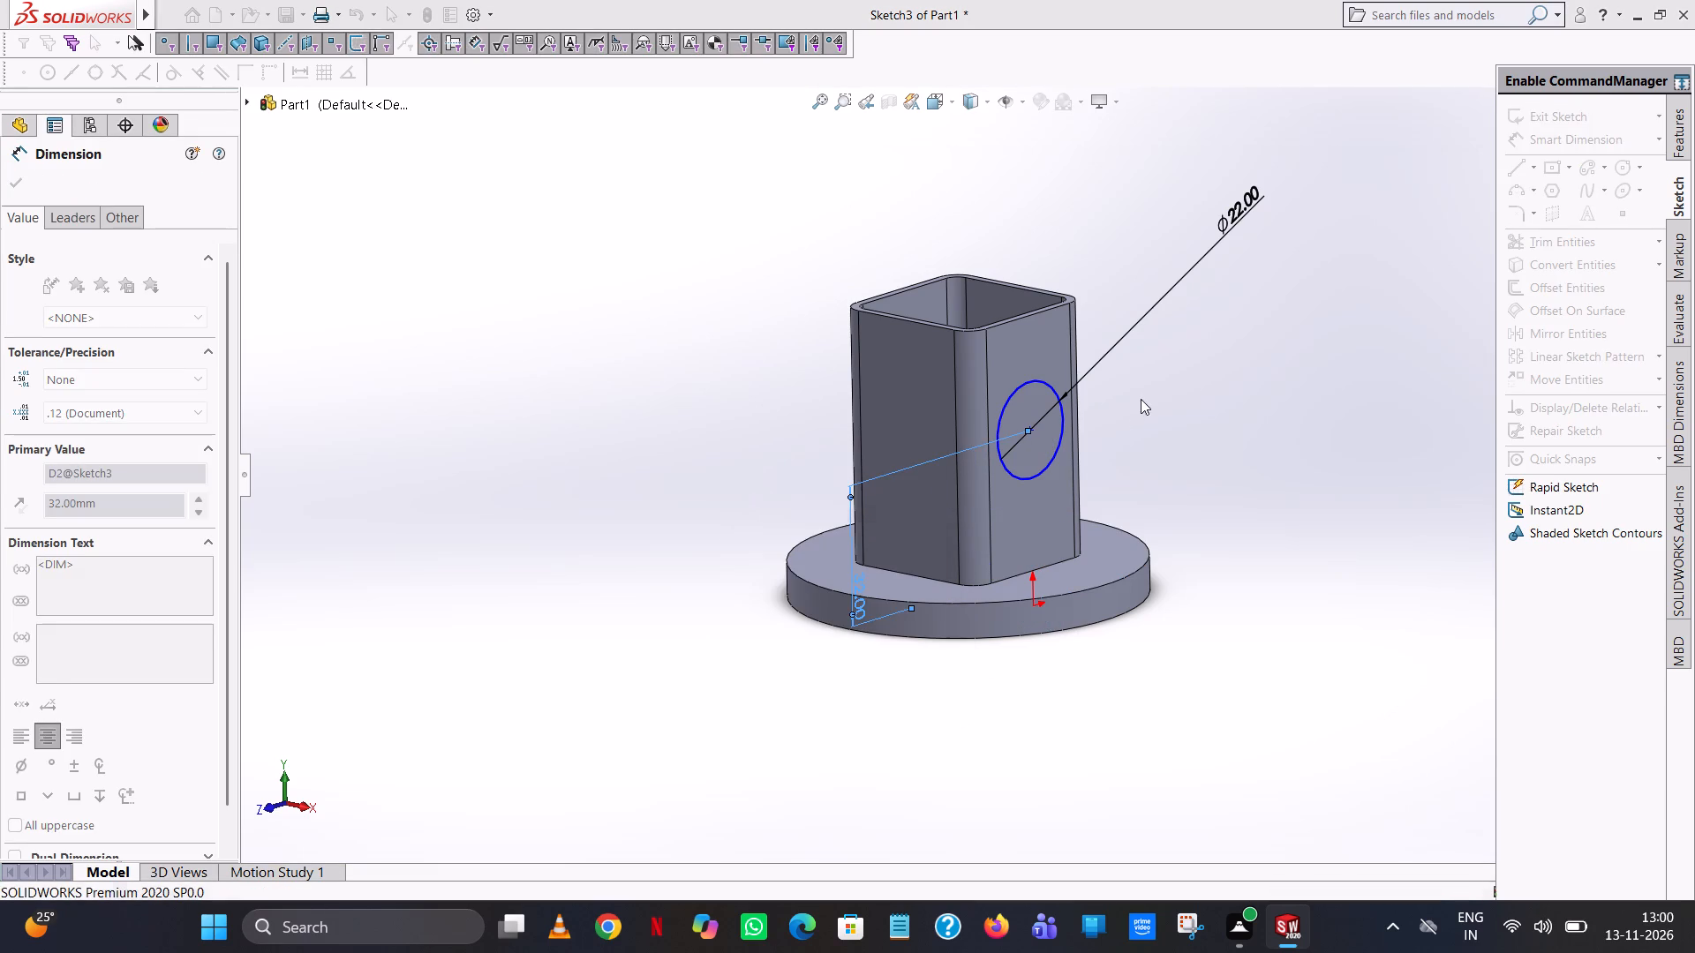
click(1141, 397)
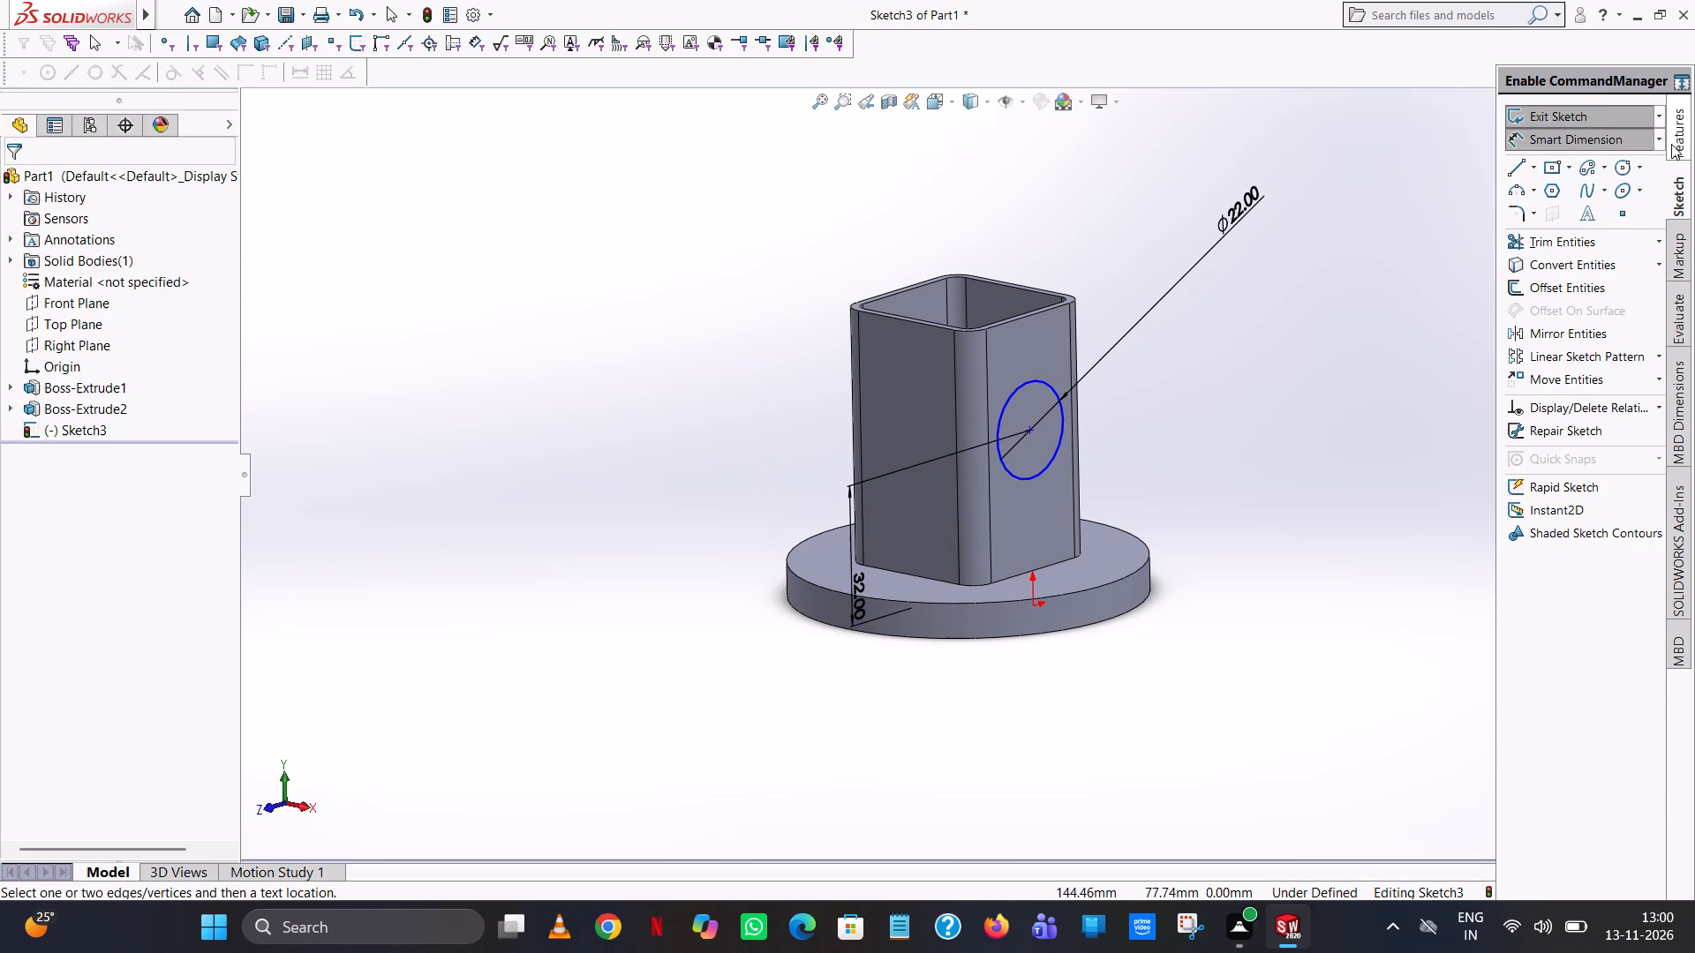
Extrude the circle outward from the column's side face as a merged blind boss, 5 mm deep.
click(1671, 144)
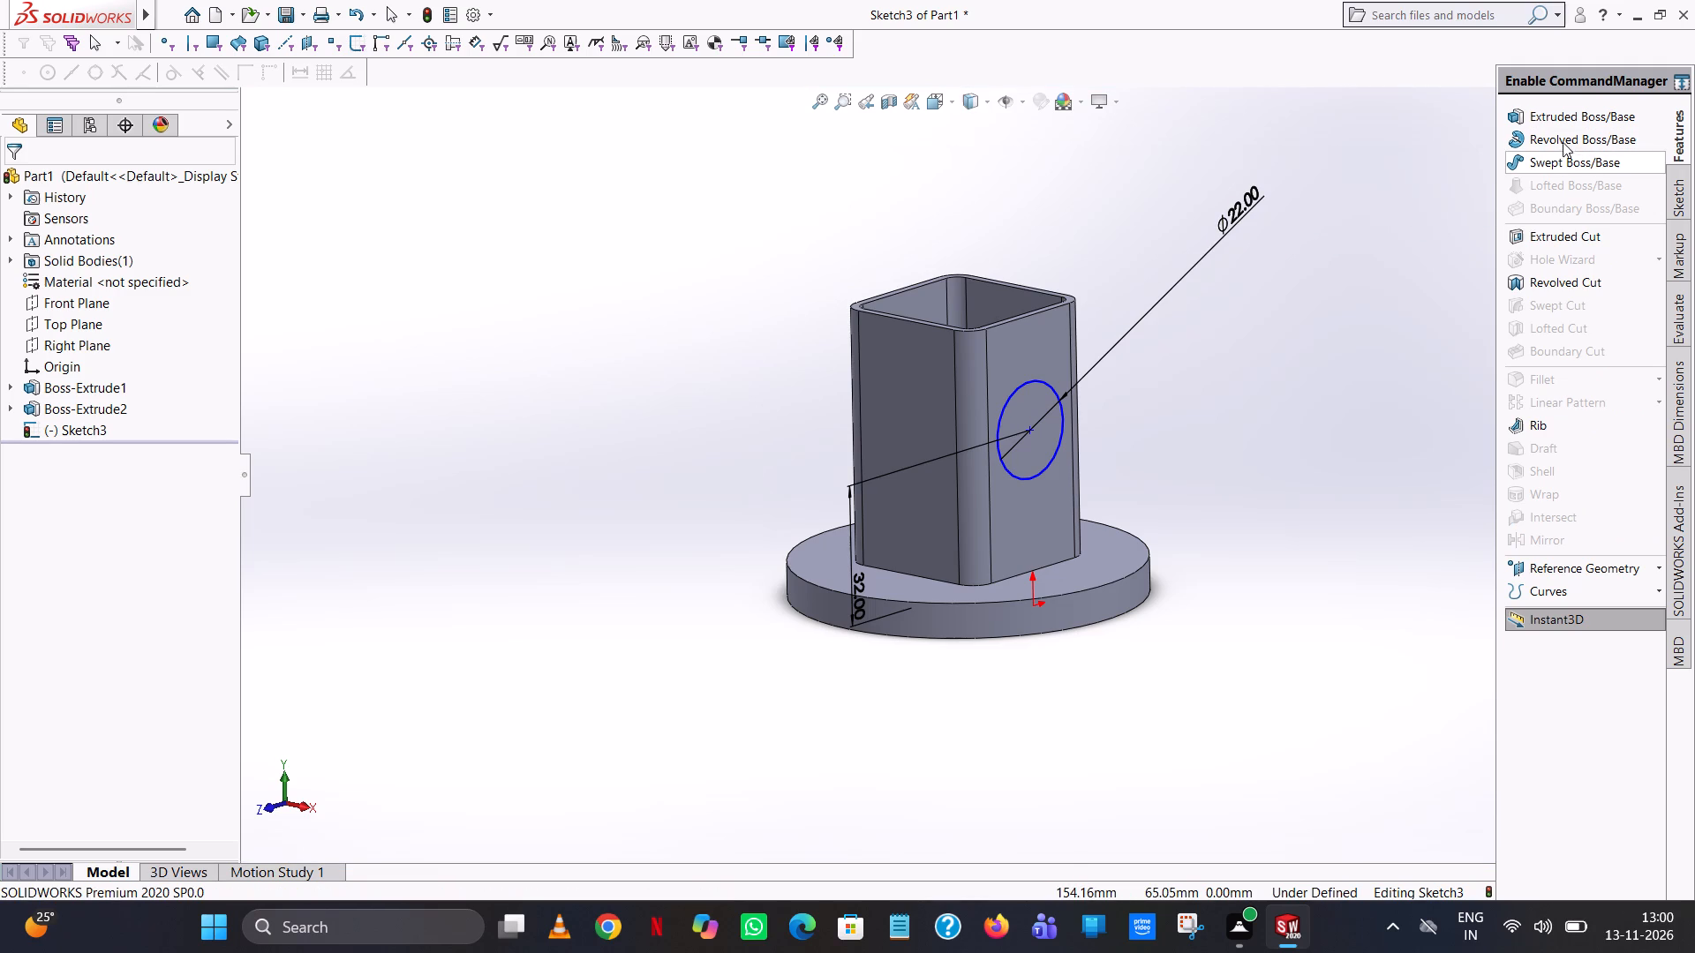
click(1579, 119)
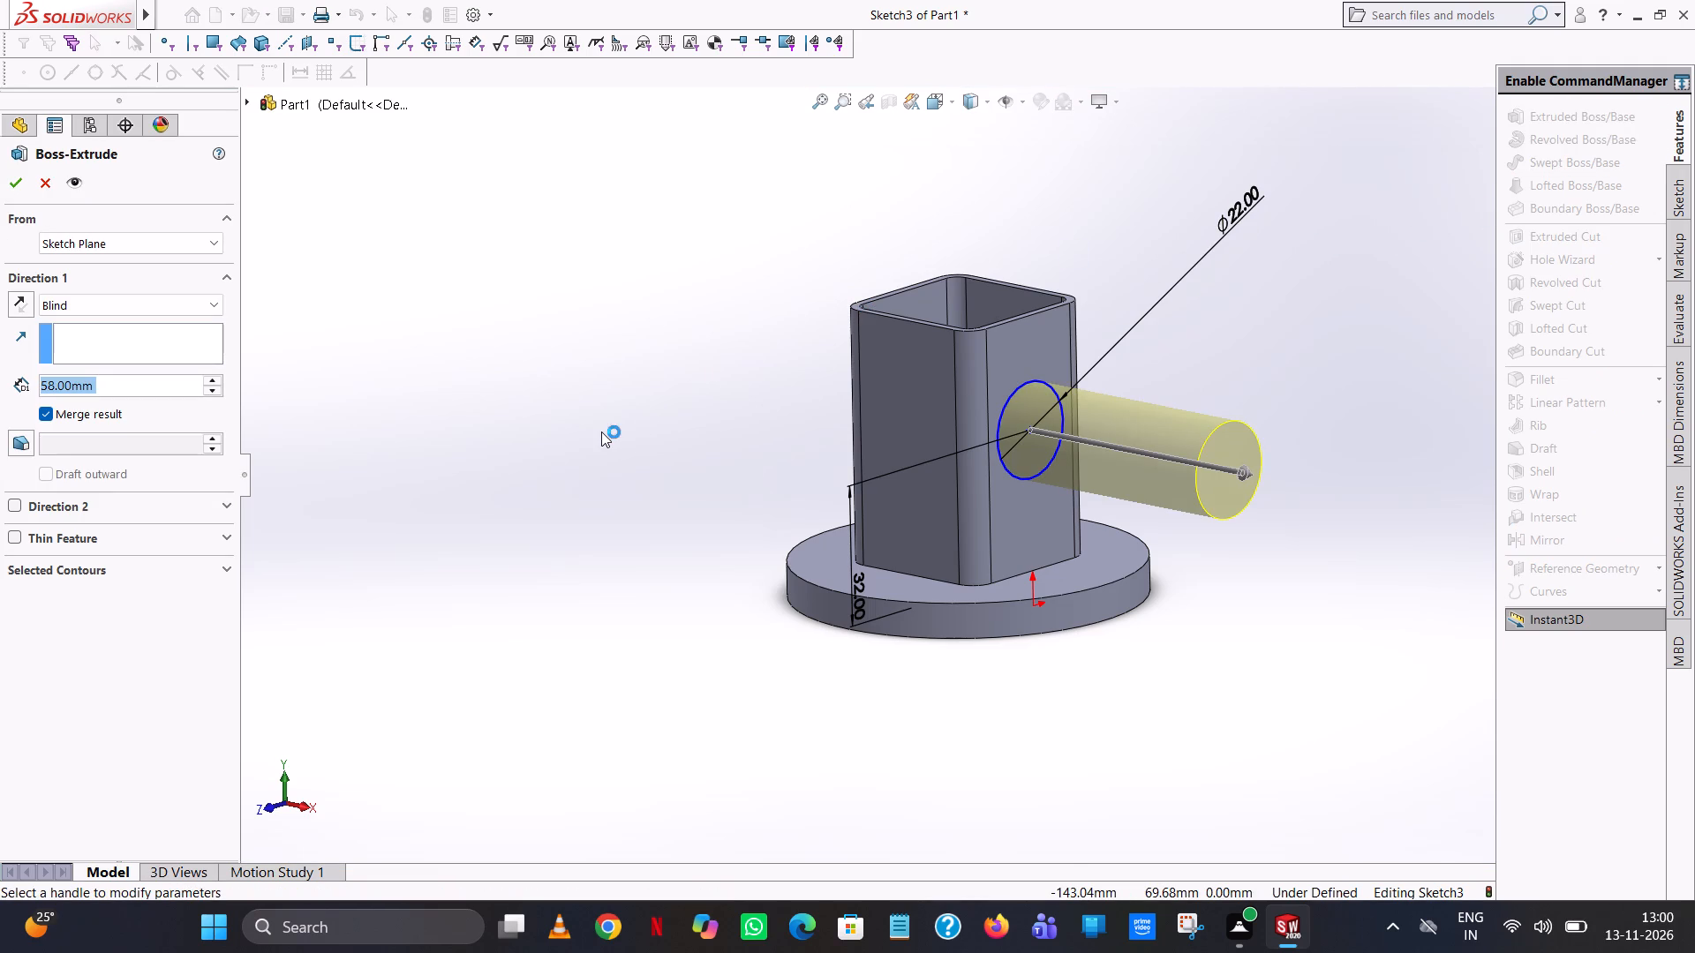
key(5)
key(Return)
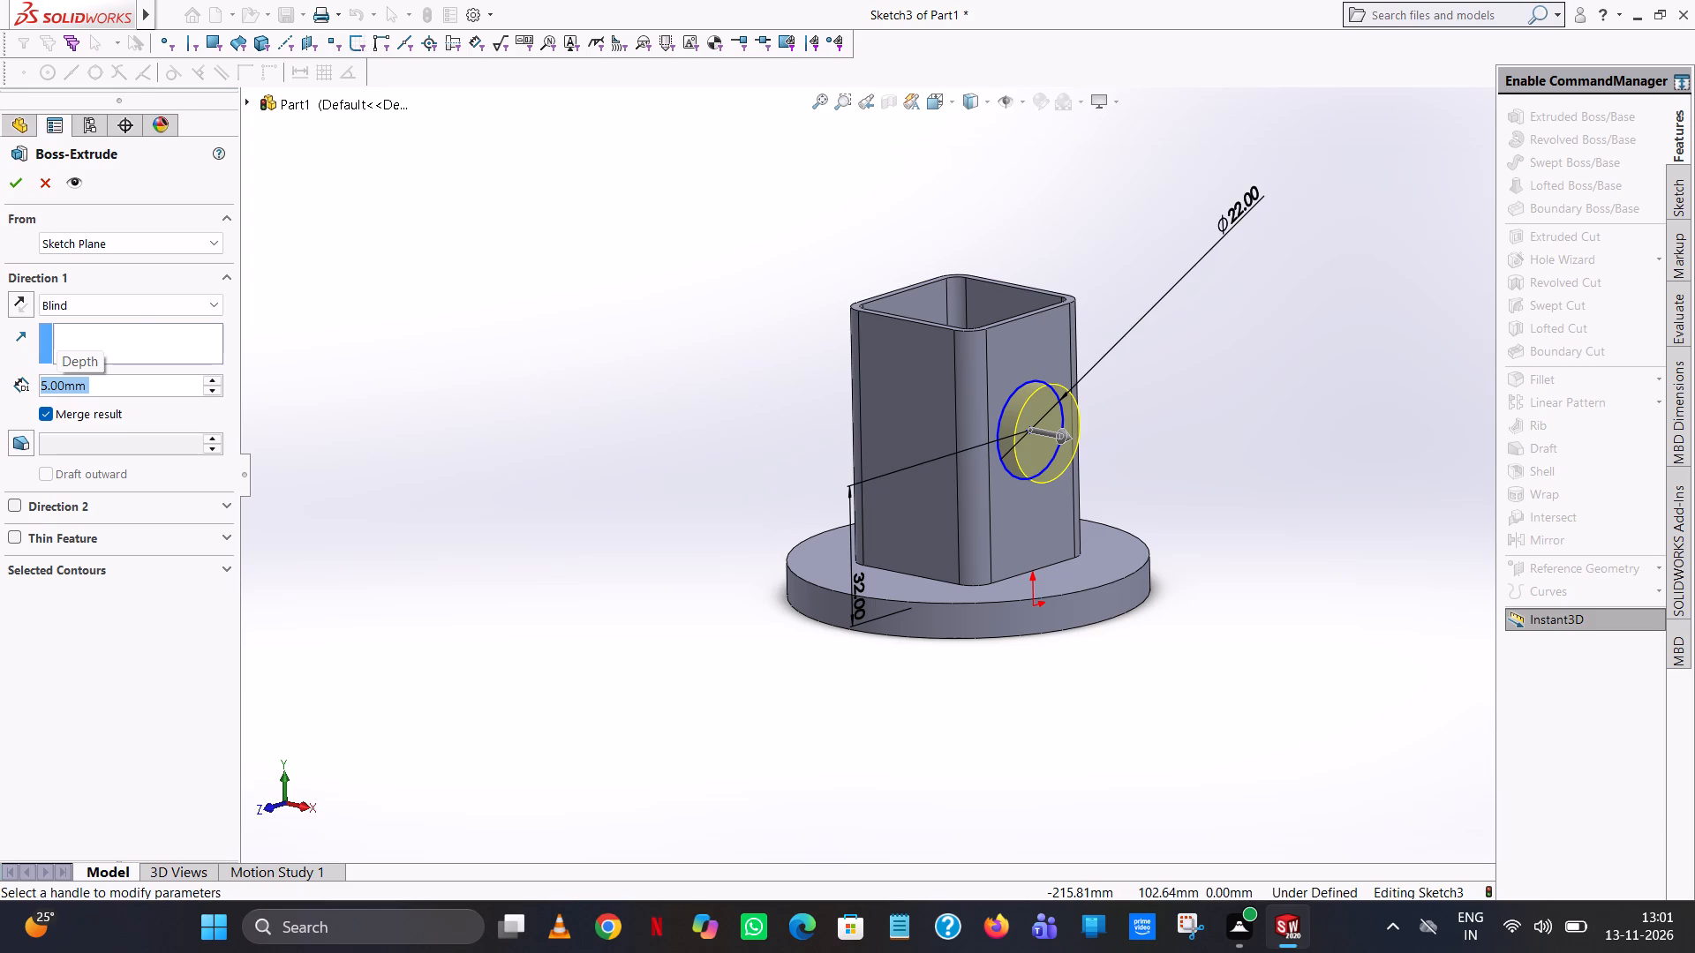
click(8, 171)
click(519, 230)
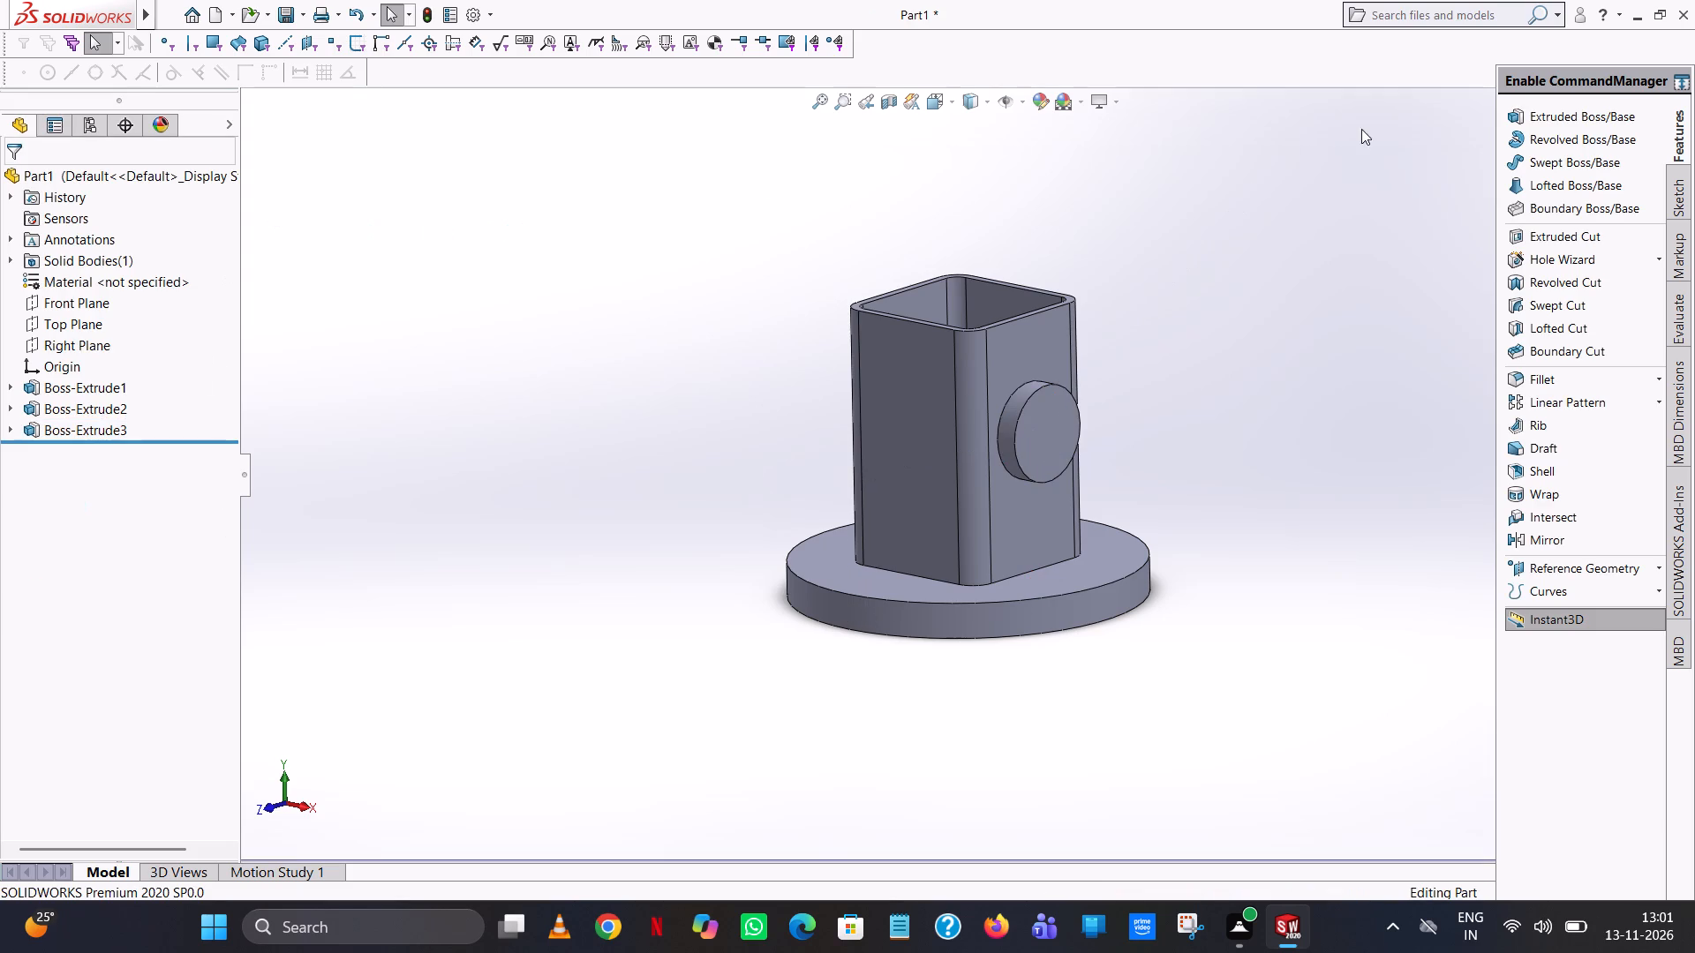
Start a boss extrusion sketch on the round side boss's flat end face, viewed square-on.
click(1552, 109)
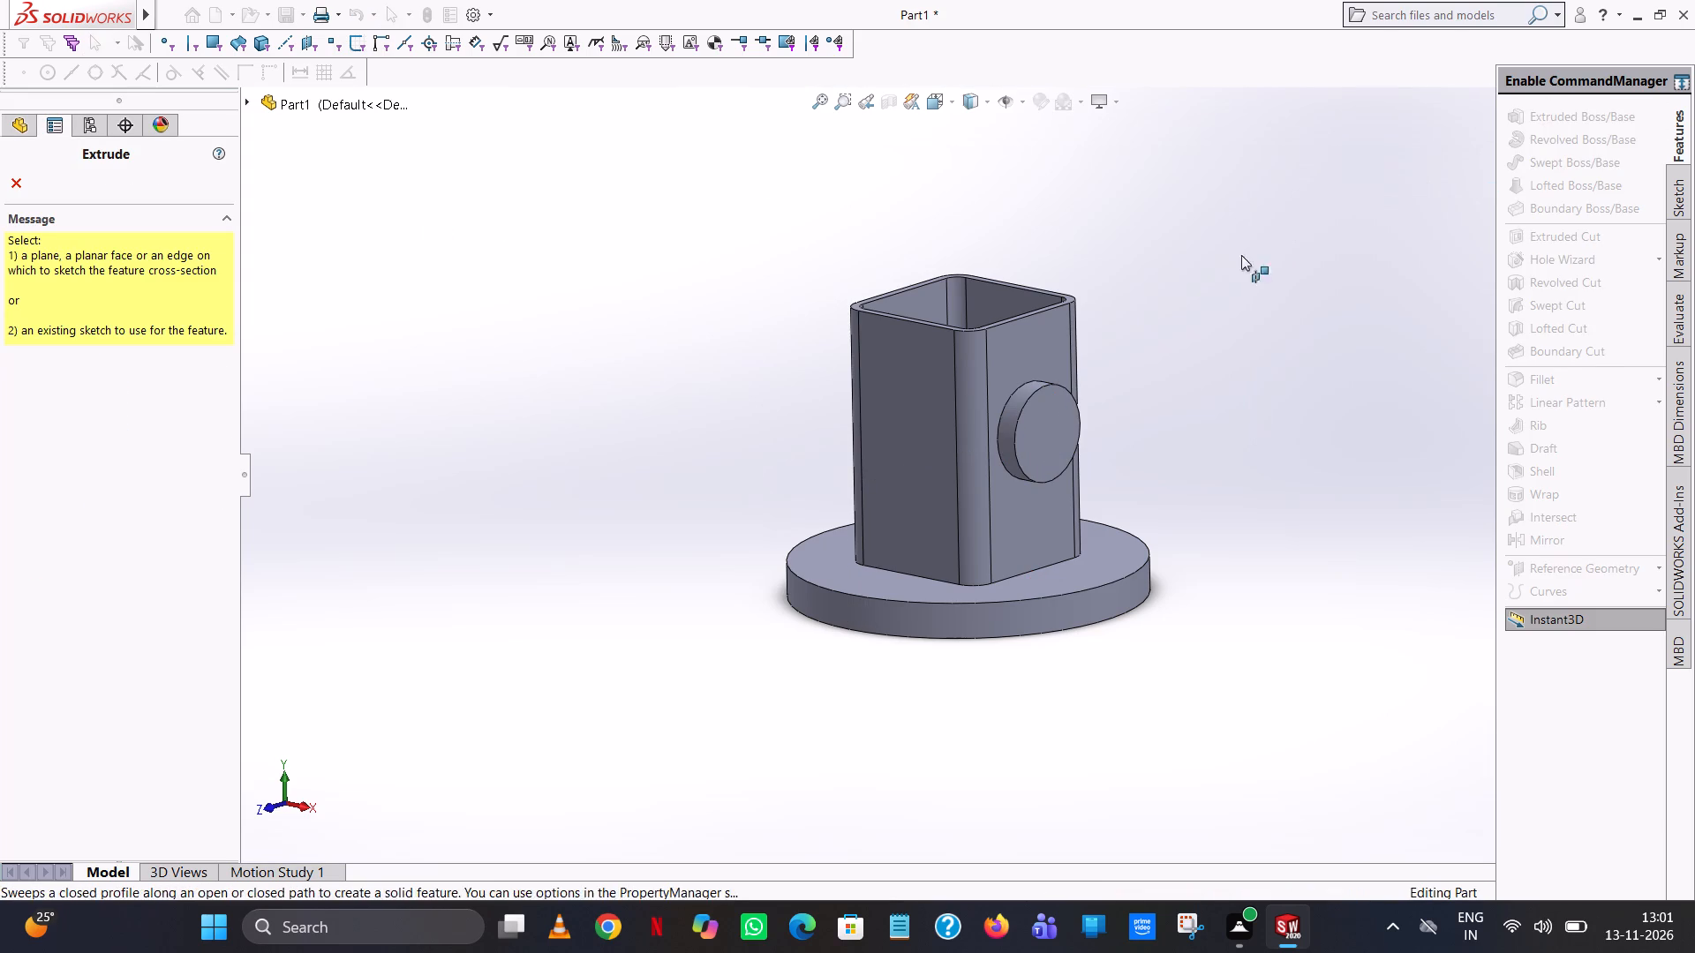
click(1046, 432)
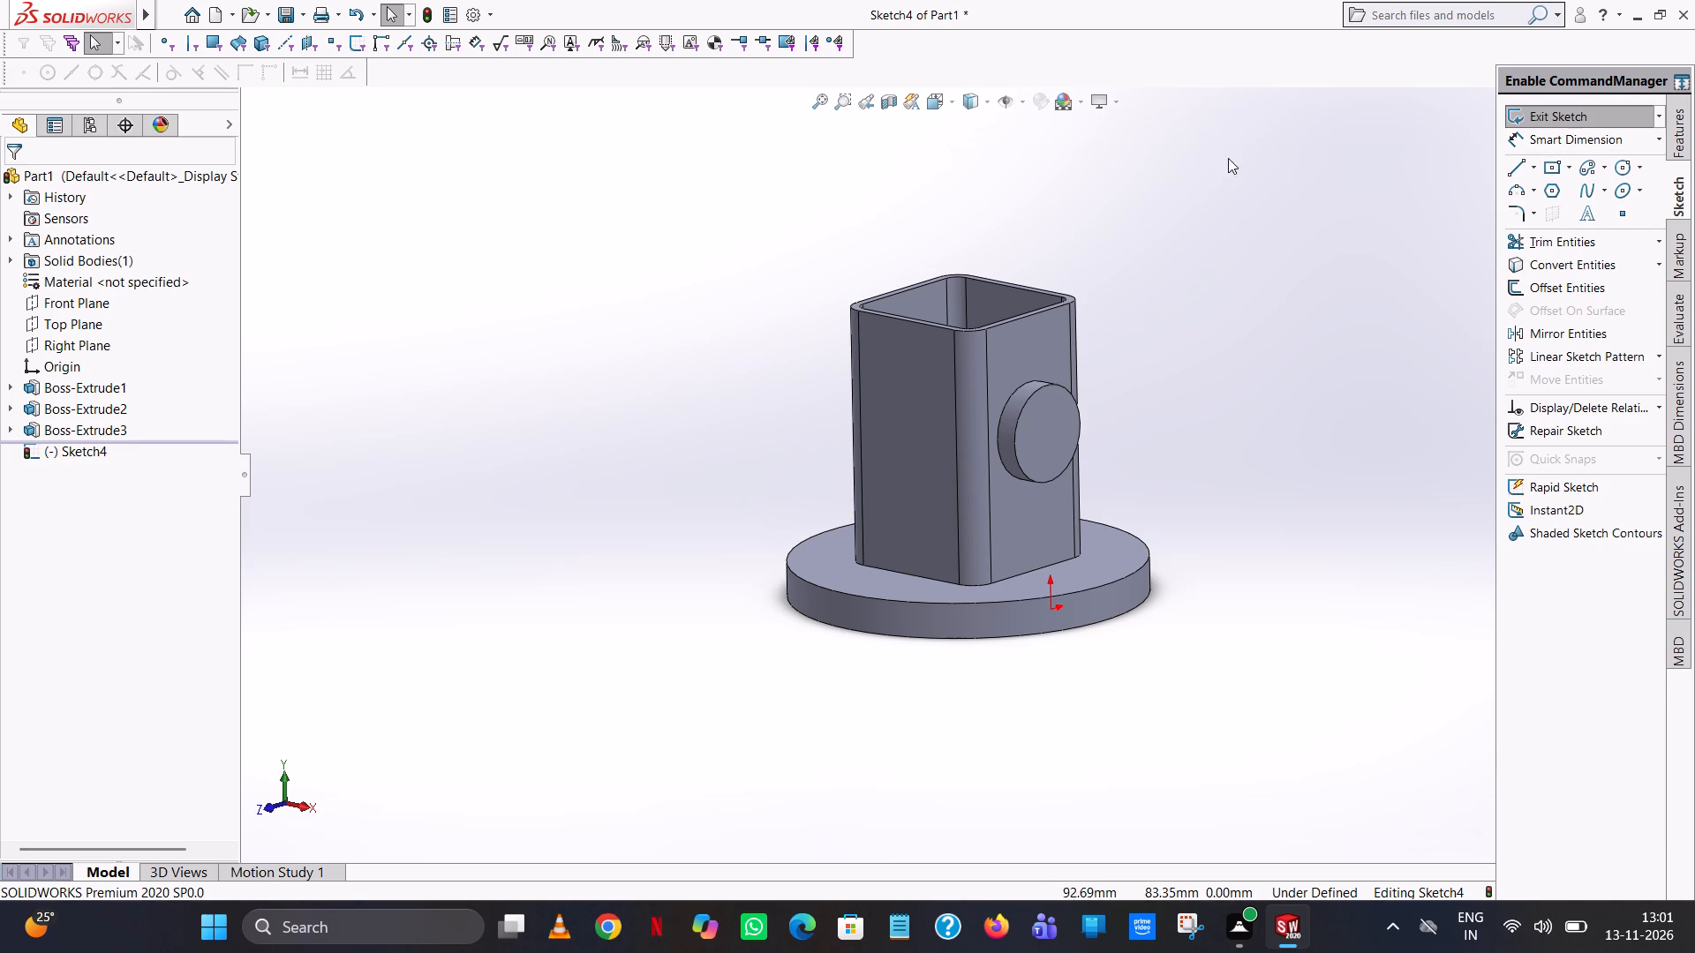
click(947, 94)
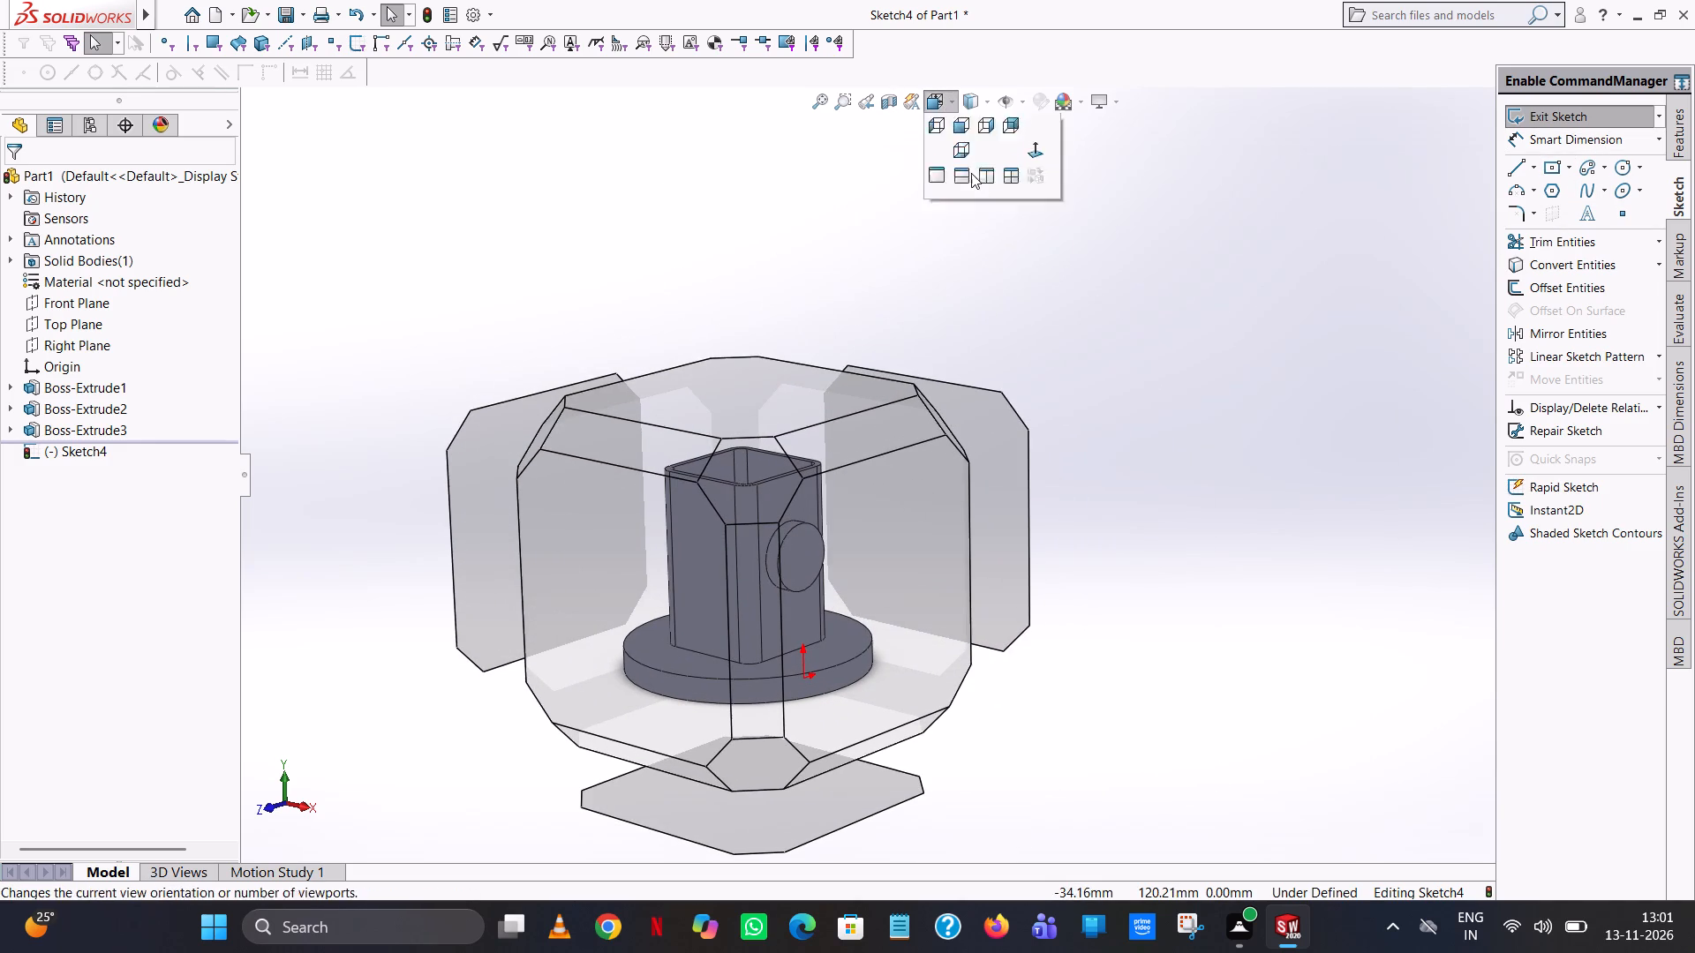
click(1031, 195)
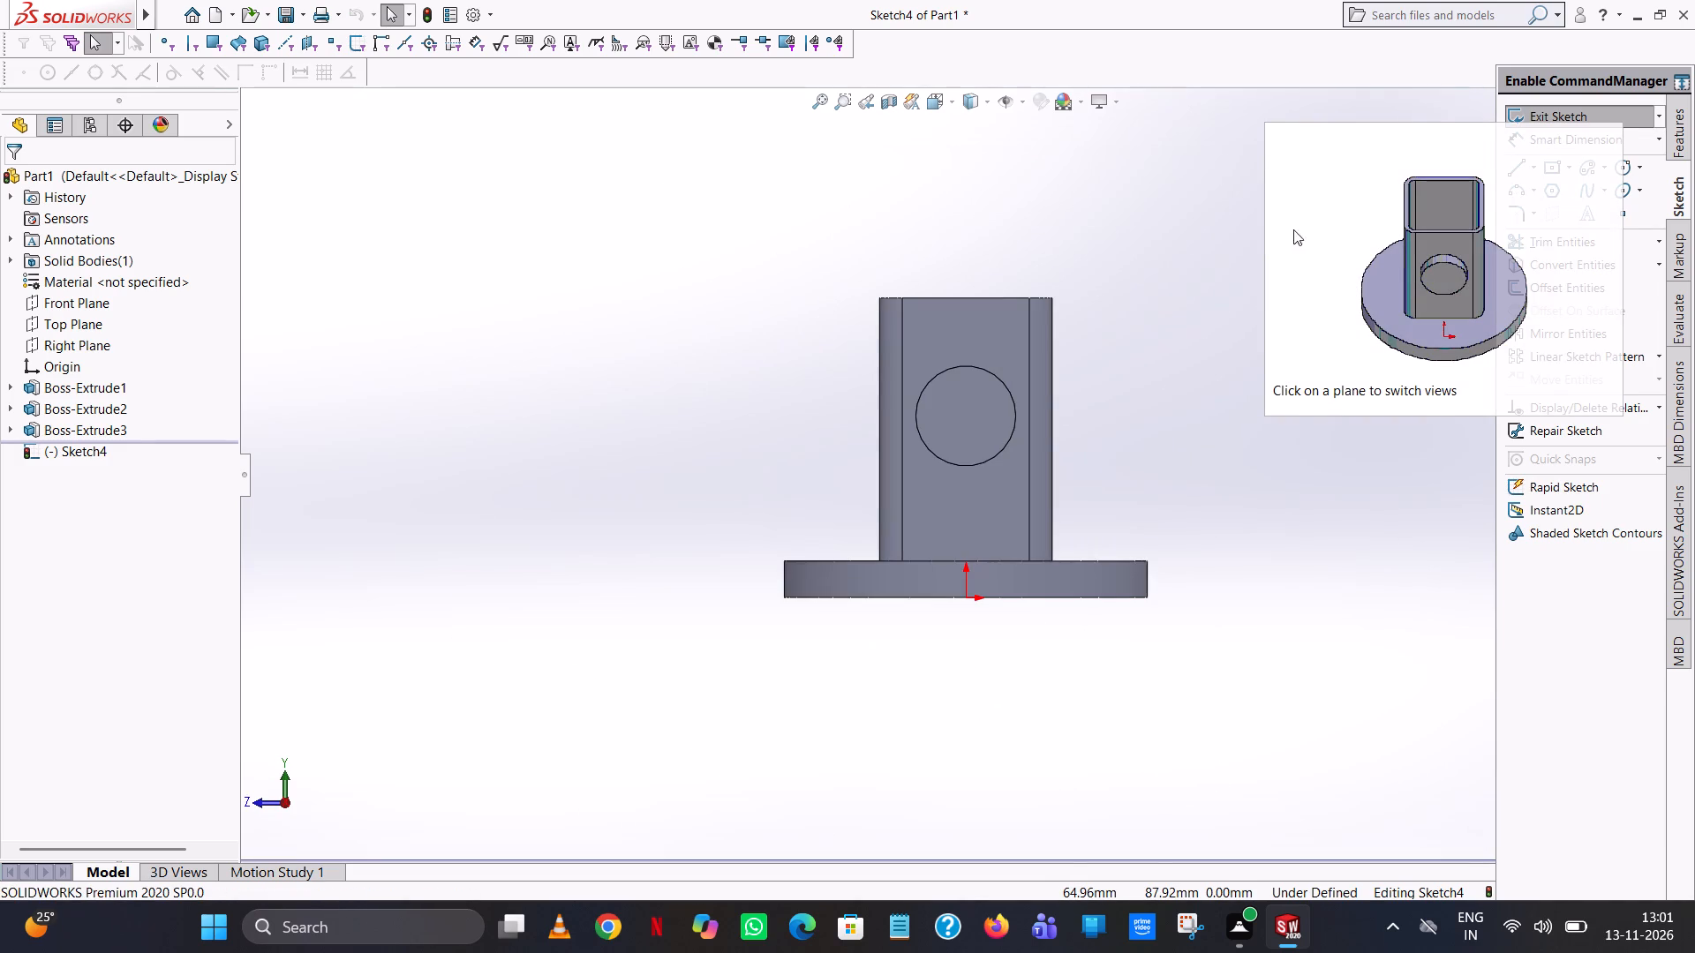
click(1172, 226)
Draw a 40 mm vertical helper line from the origin to the boss circle's centre, continuing with a 20 mm horizontal line towards the column's side.
click(1513, 174)
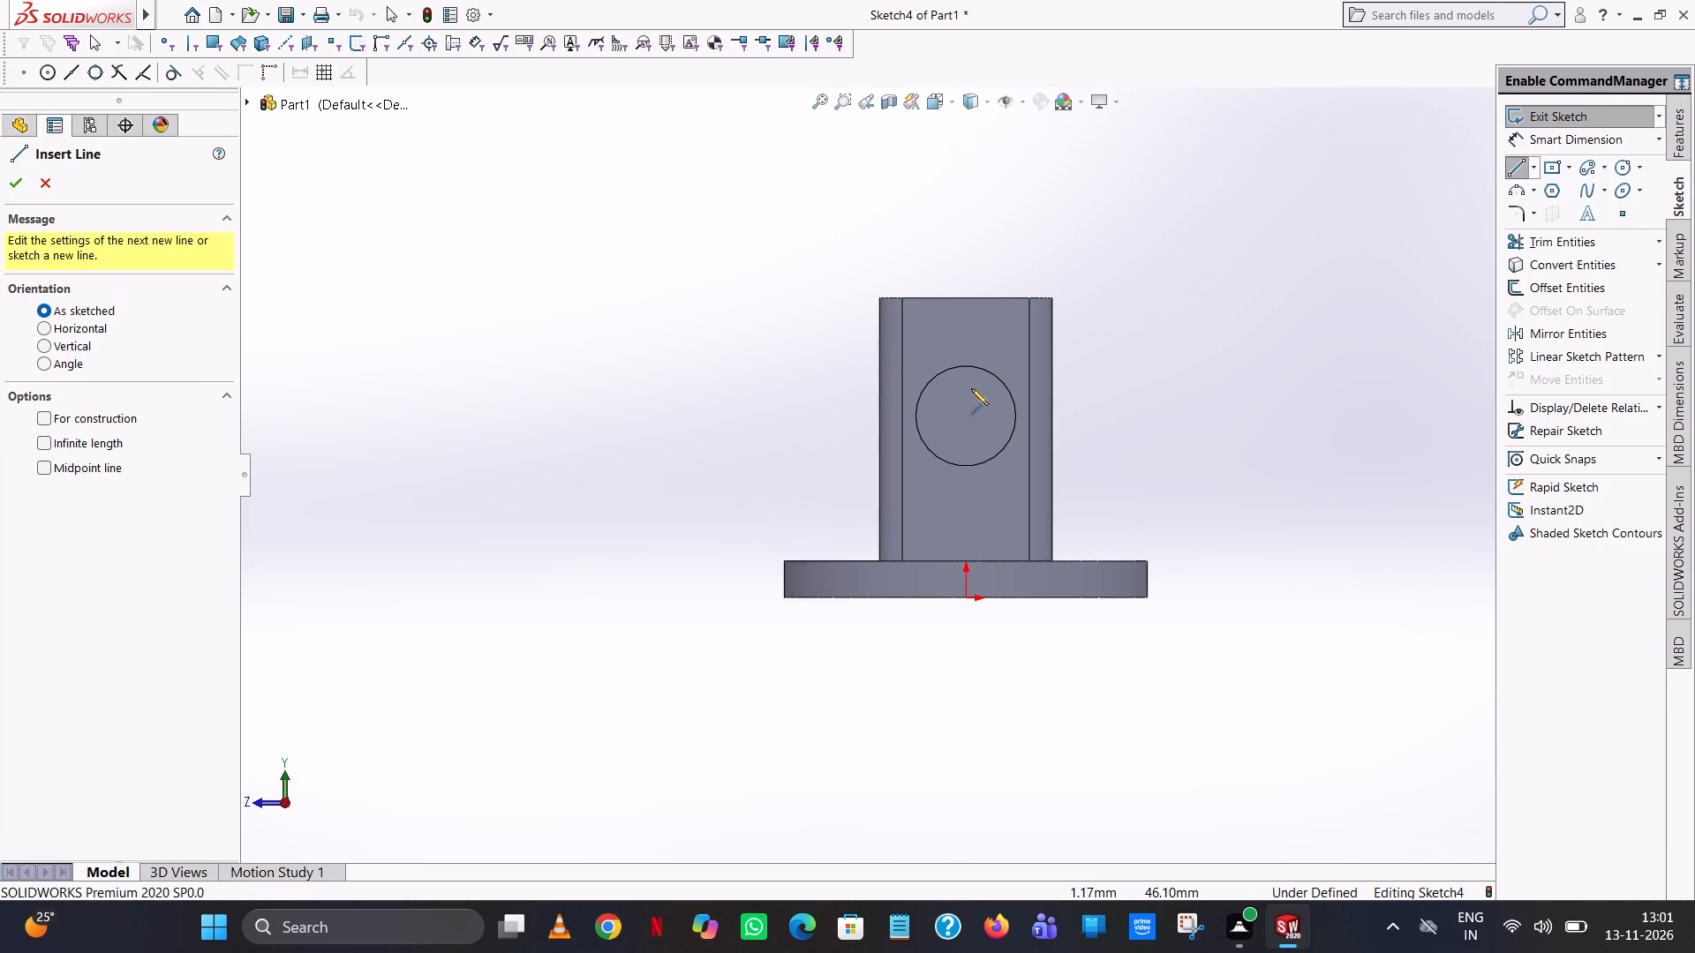
scroll(968, 387, down, 6)
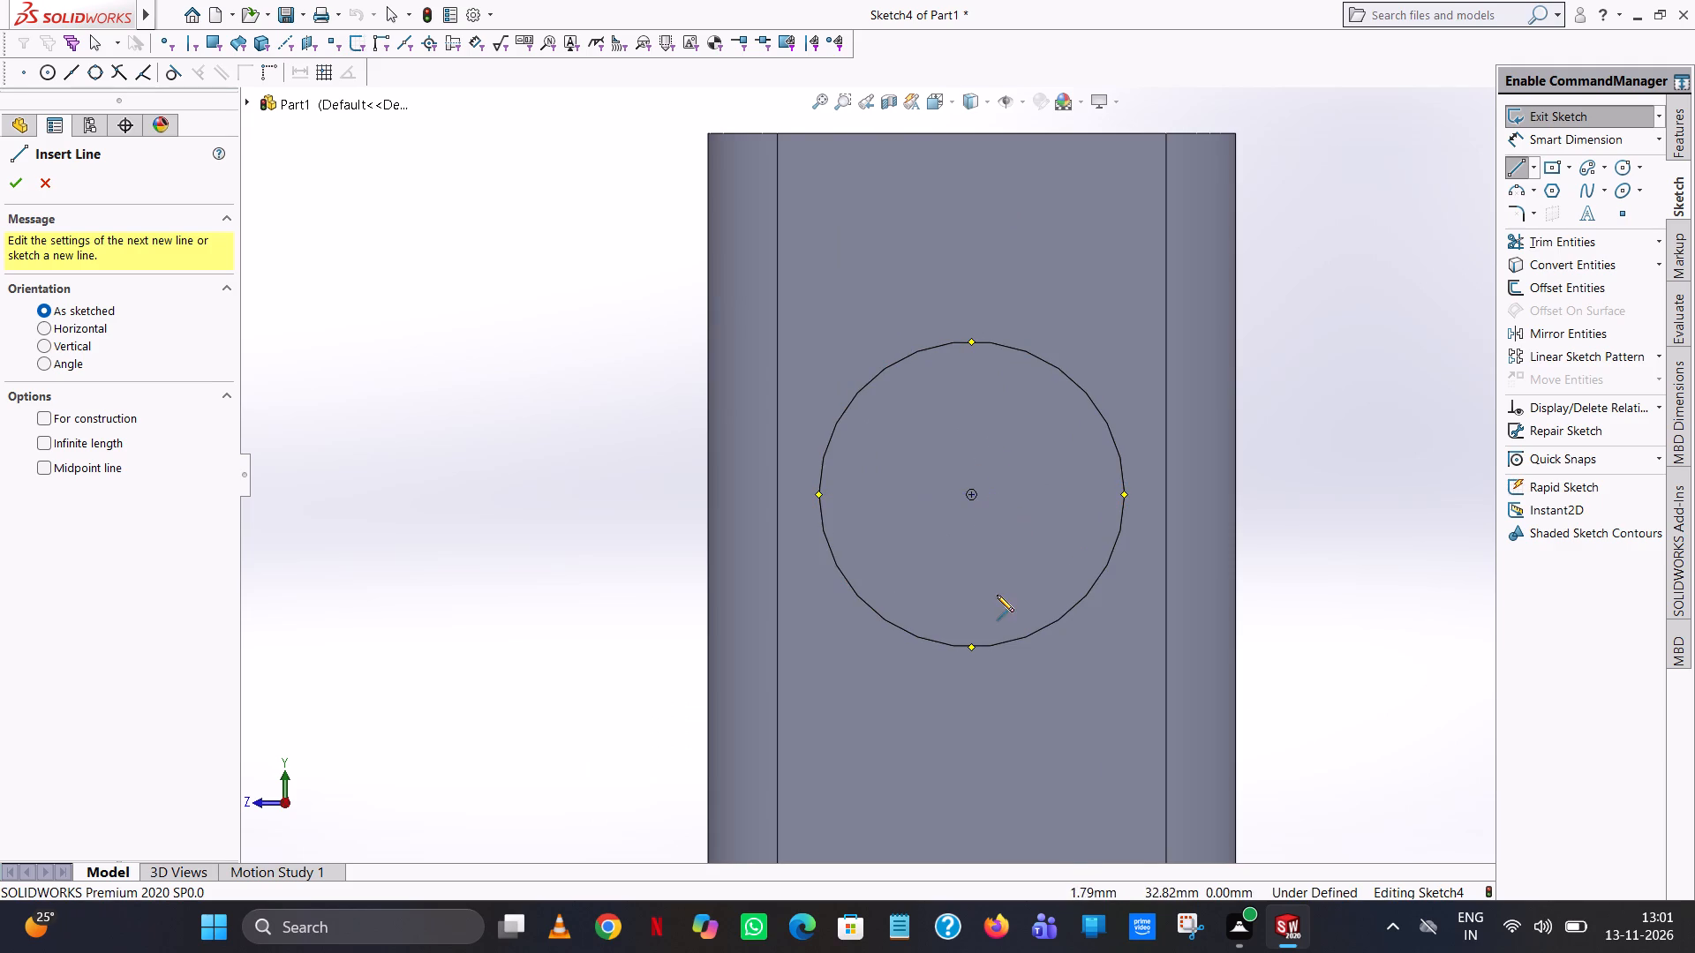
scroll(996, 596, up, 5)
click(966, 706)
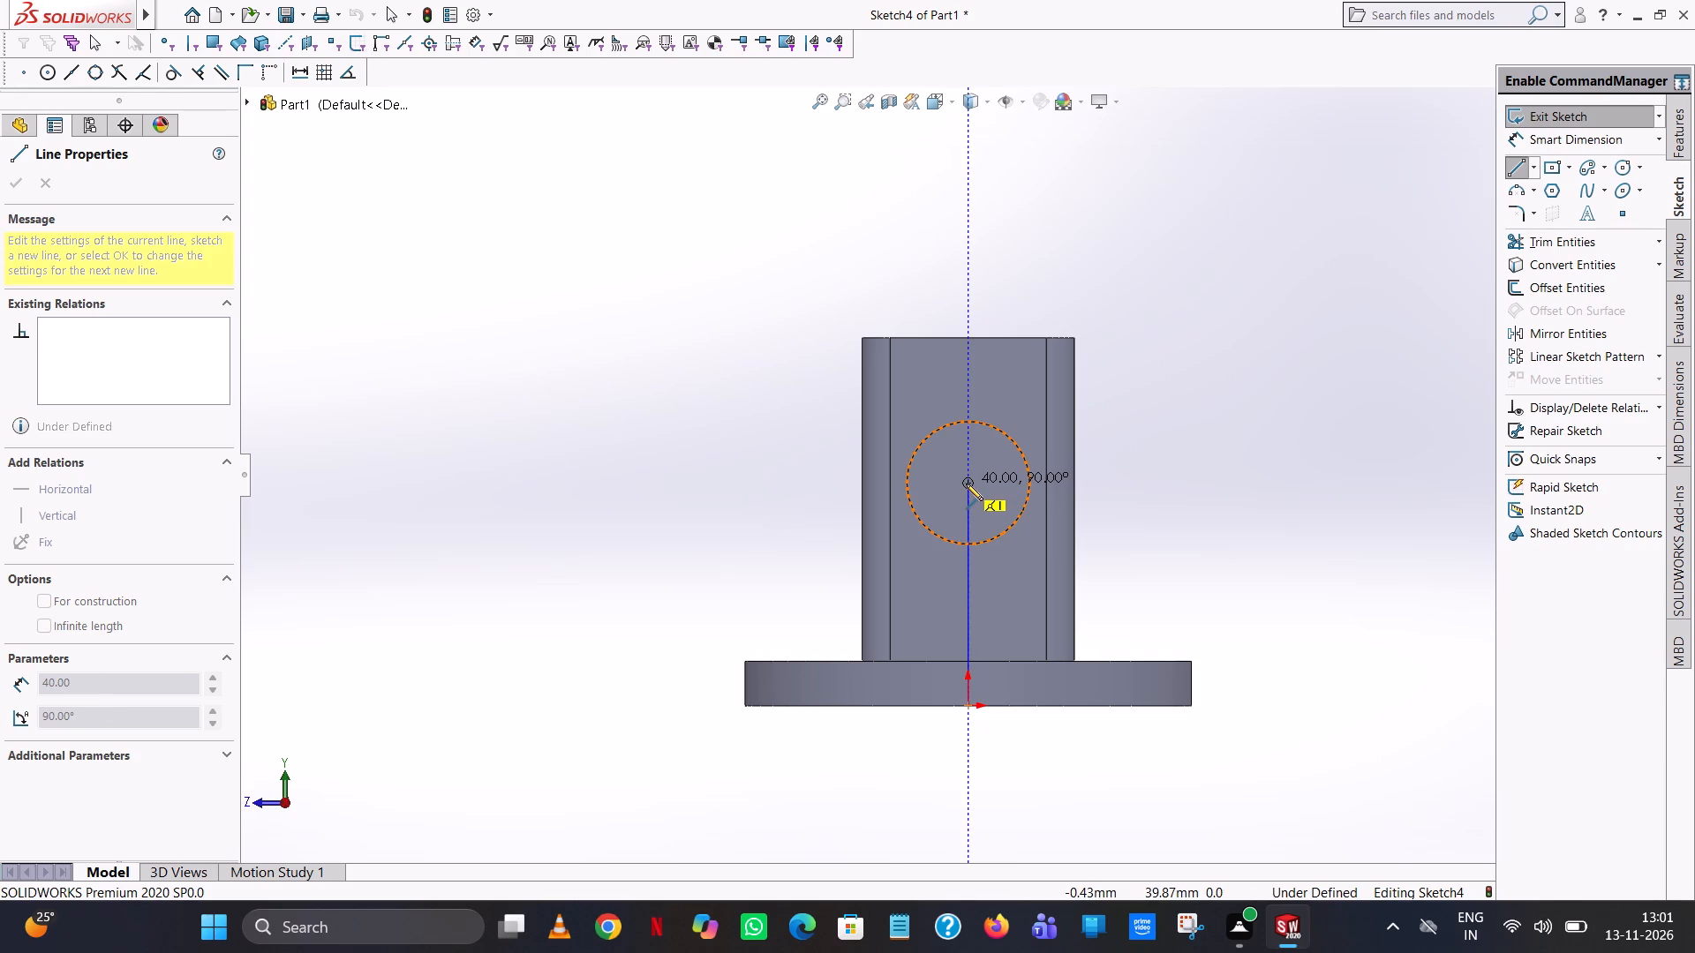
click(968, 481)
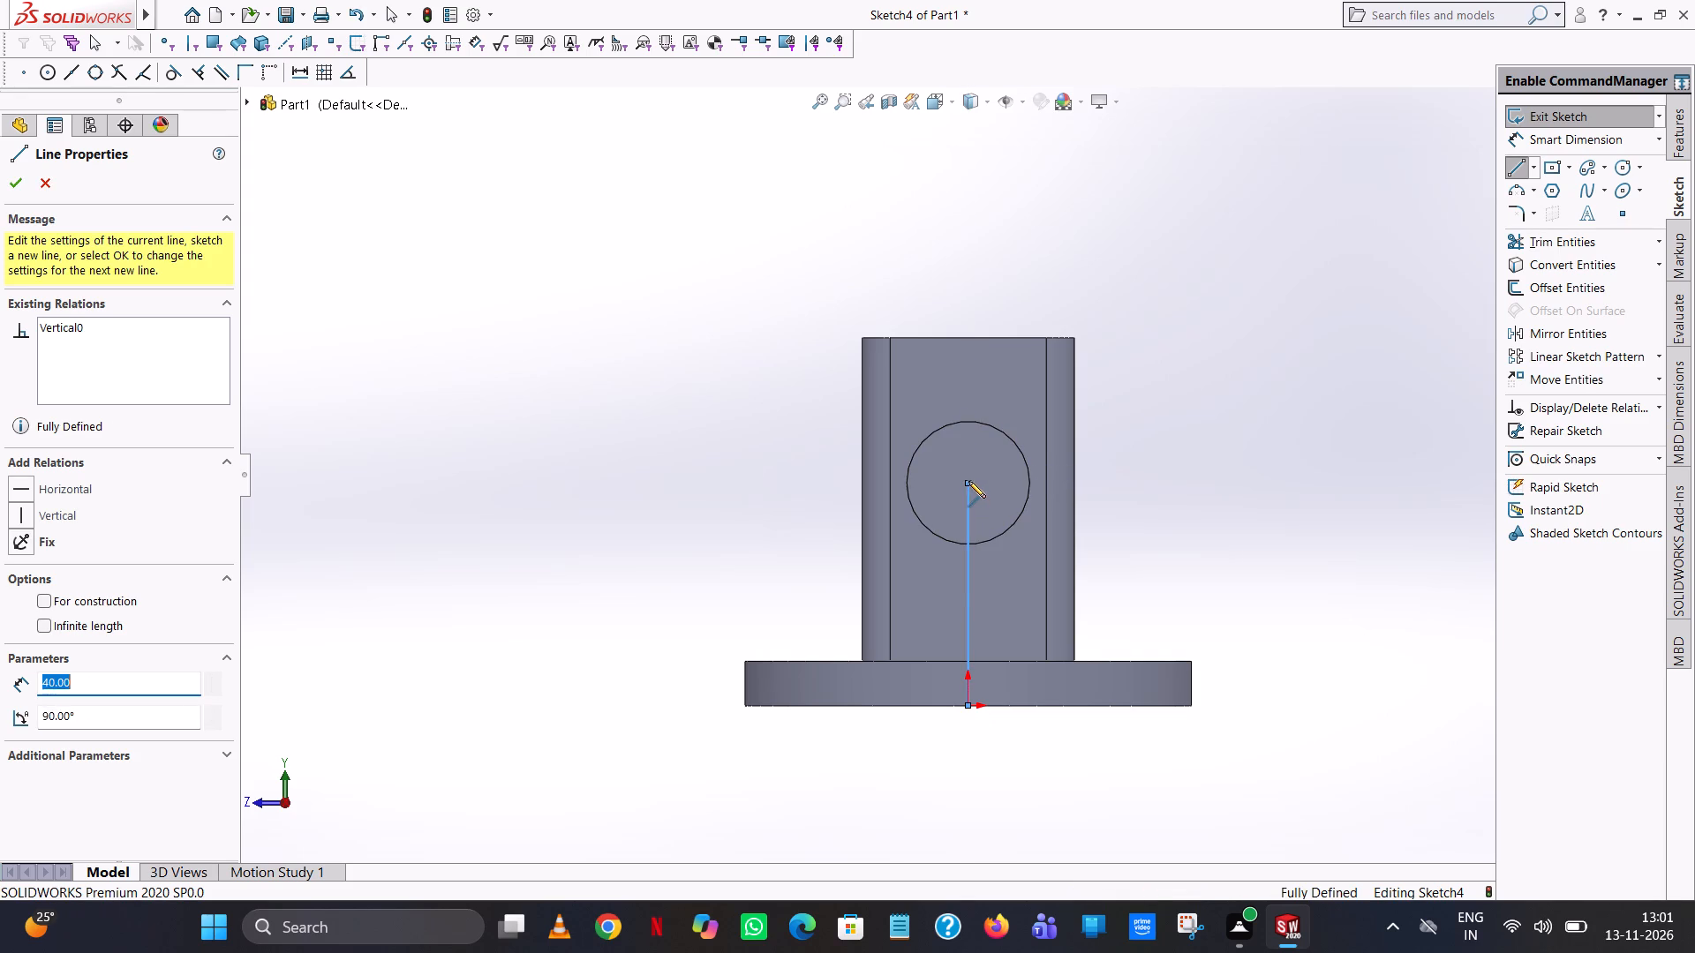
click(1064, 482)
key(2)
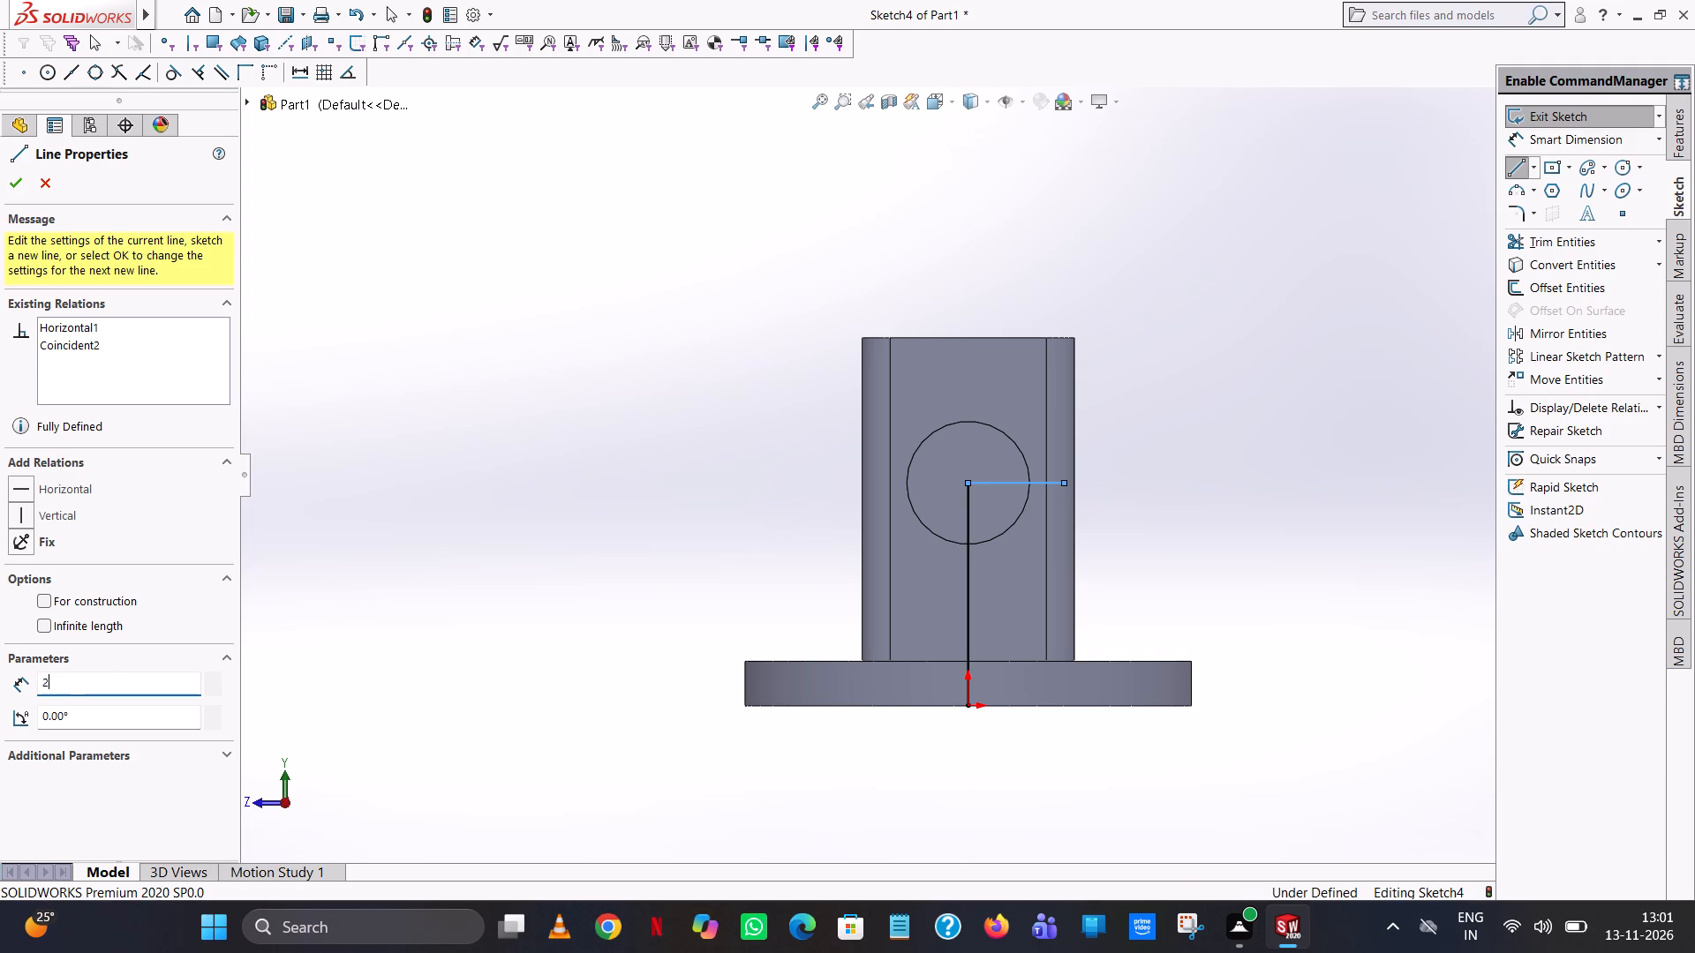
key(0)
key(Return)
Draw a closed 40 mm square centred on the boss circle, starting with a 20 mm vertical half-side from the horizontal helper line's outer end.
click(1081, 375)
text(20)
key(Return)
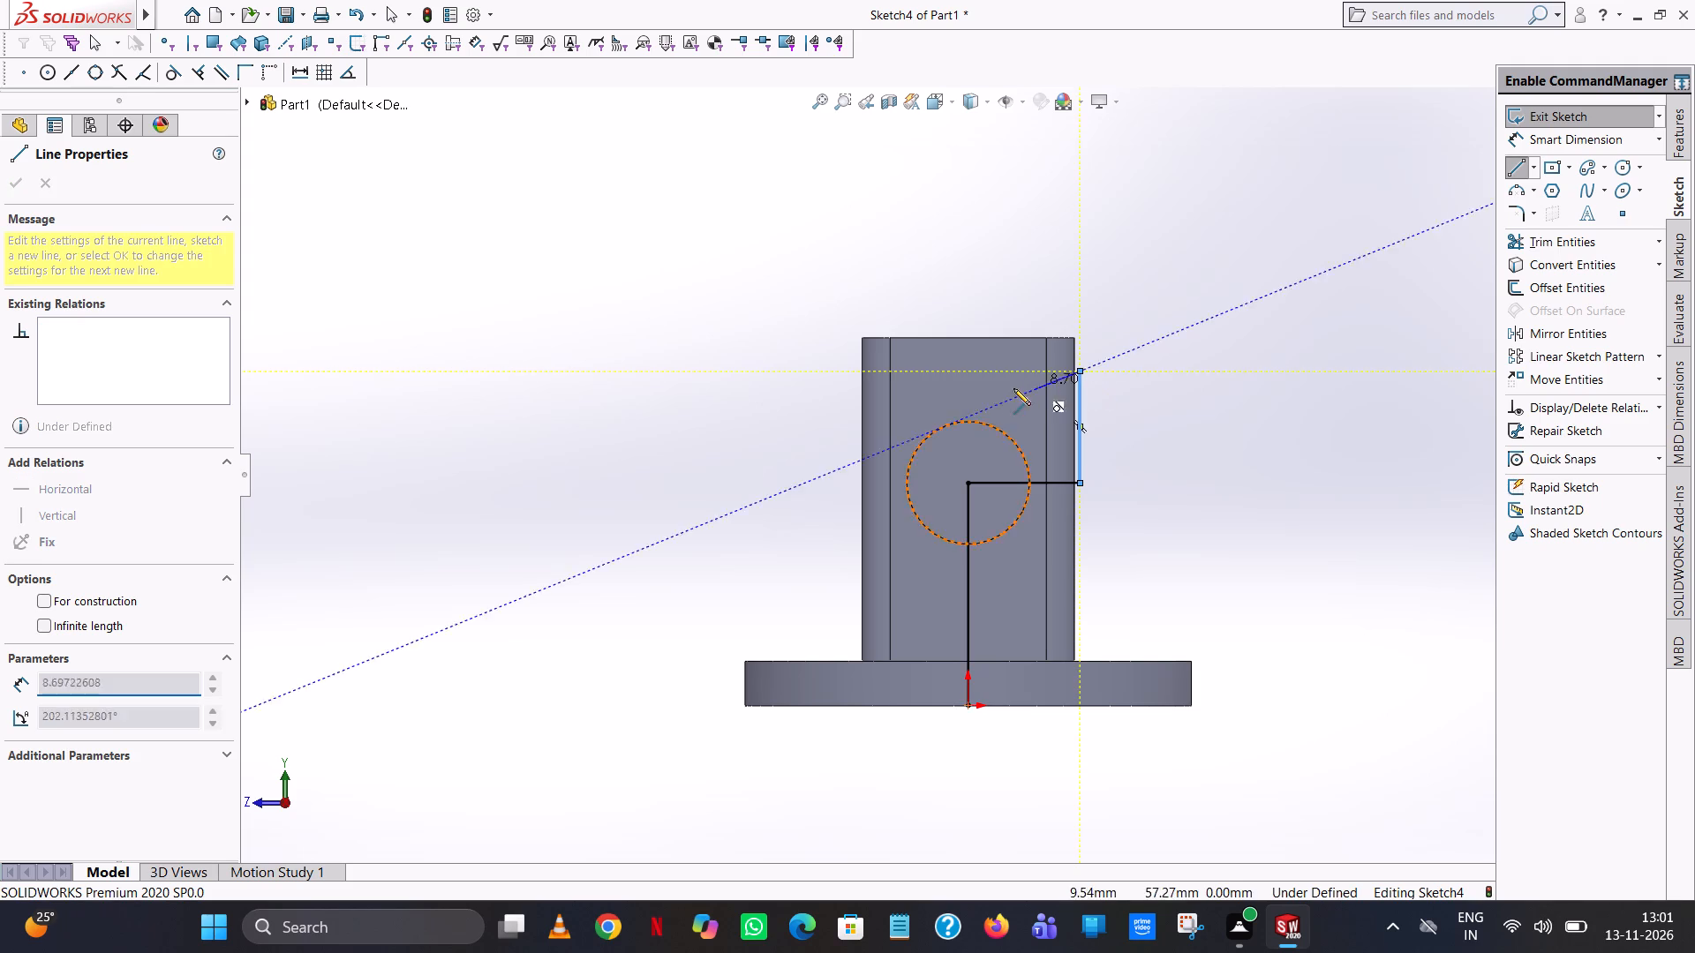
click(911, 369)
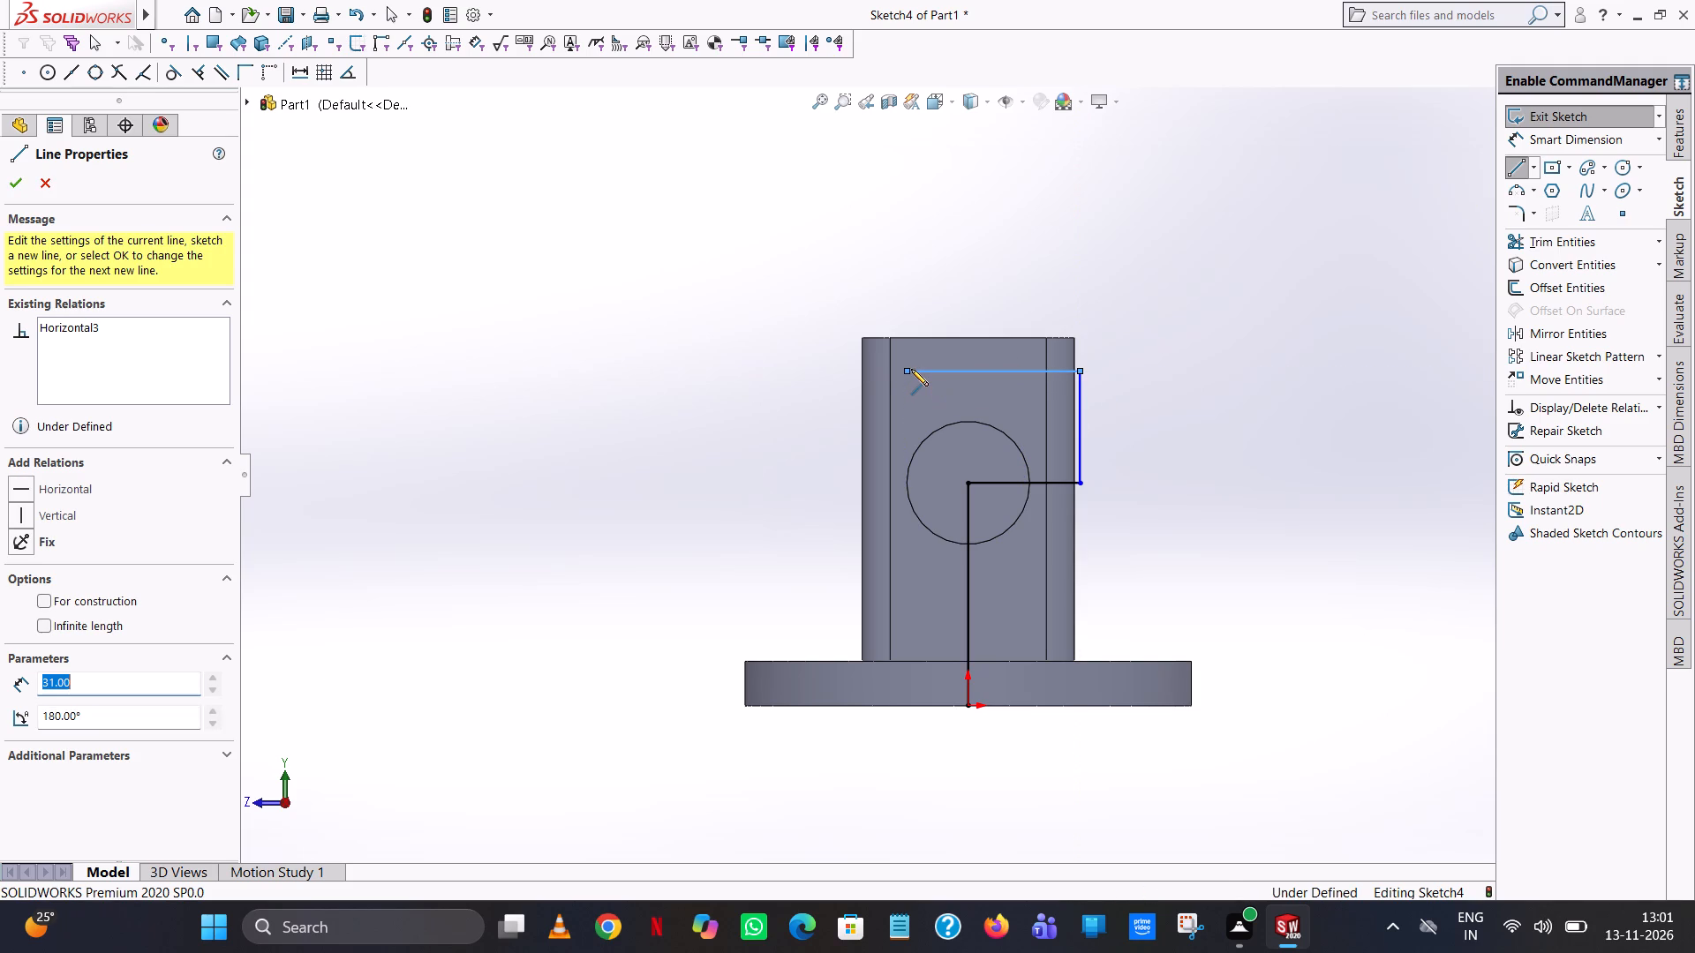
text(40)
key(Return)
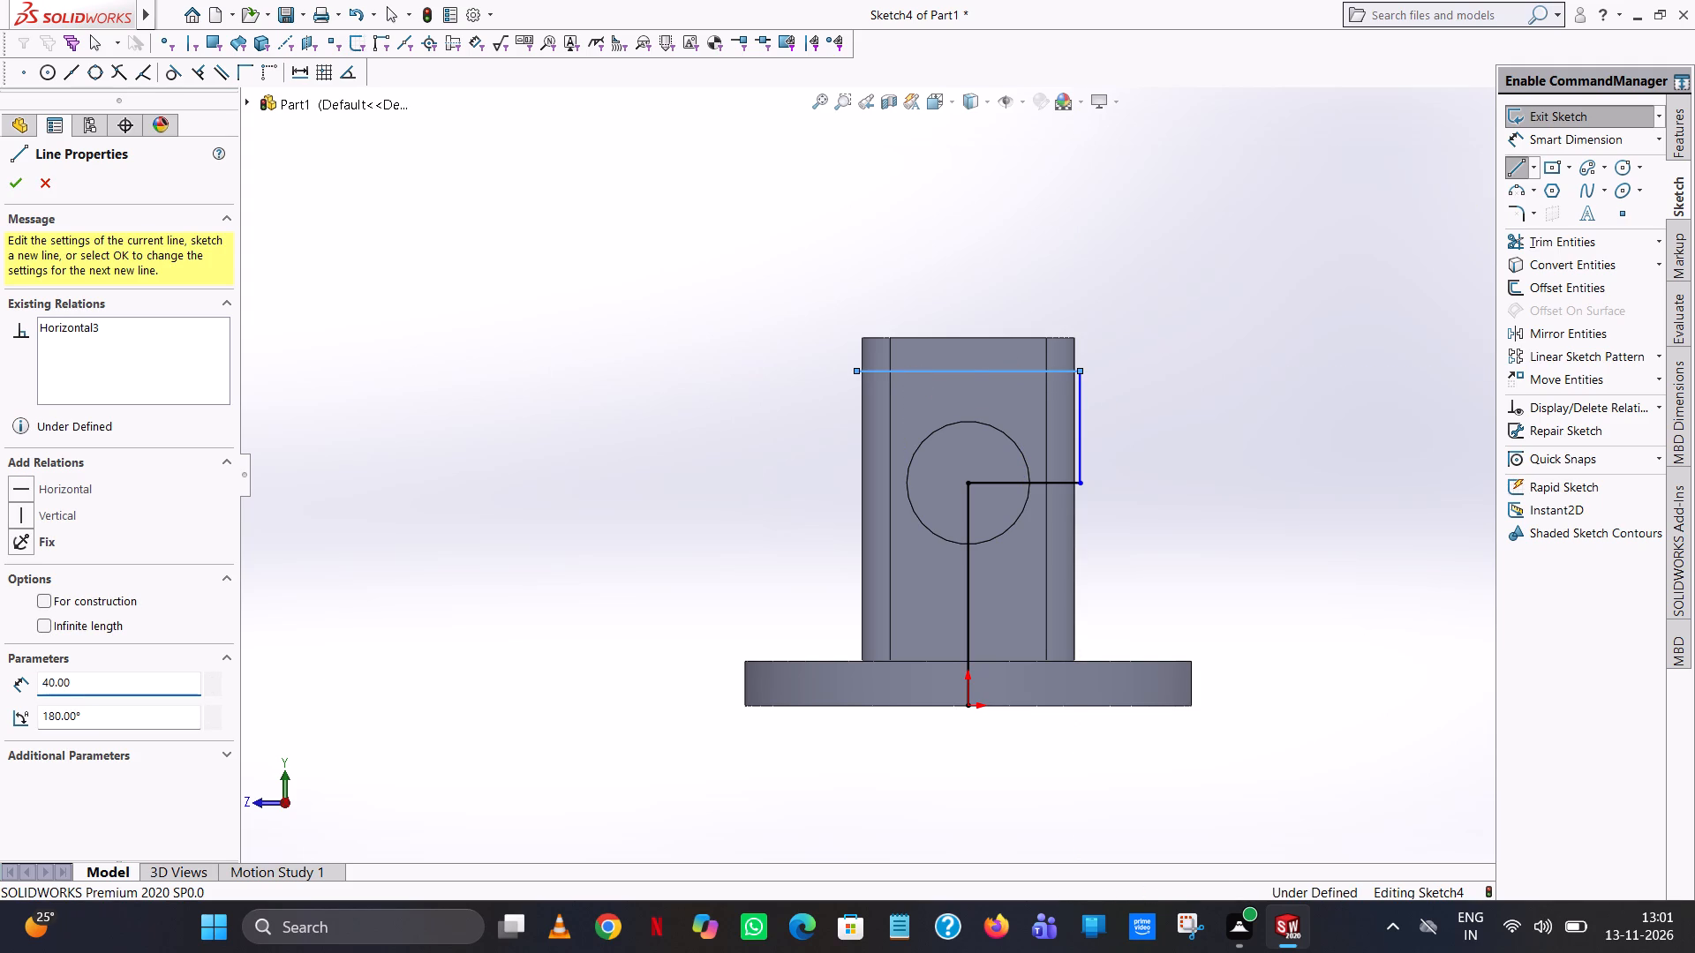
click(856, 574)
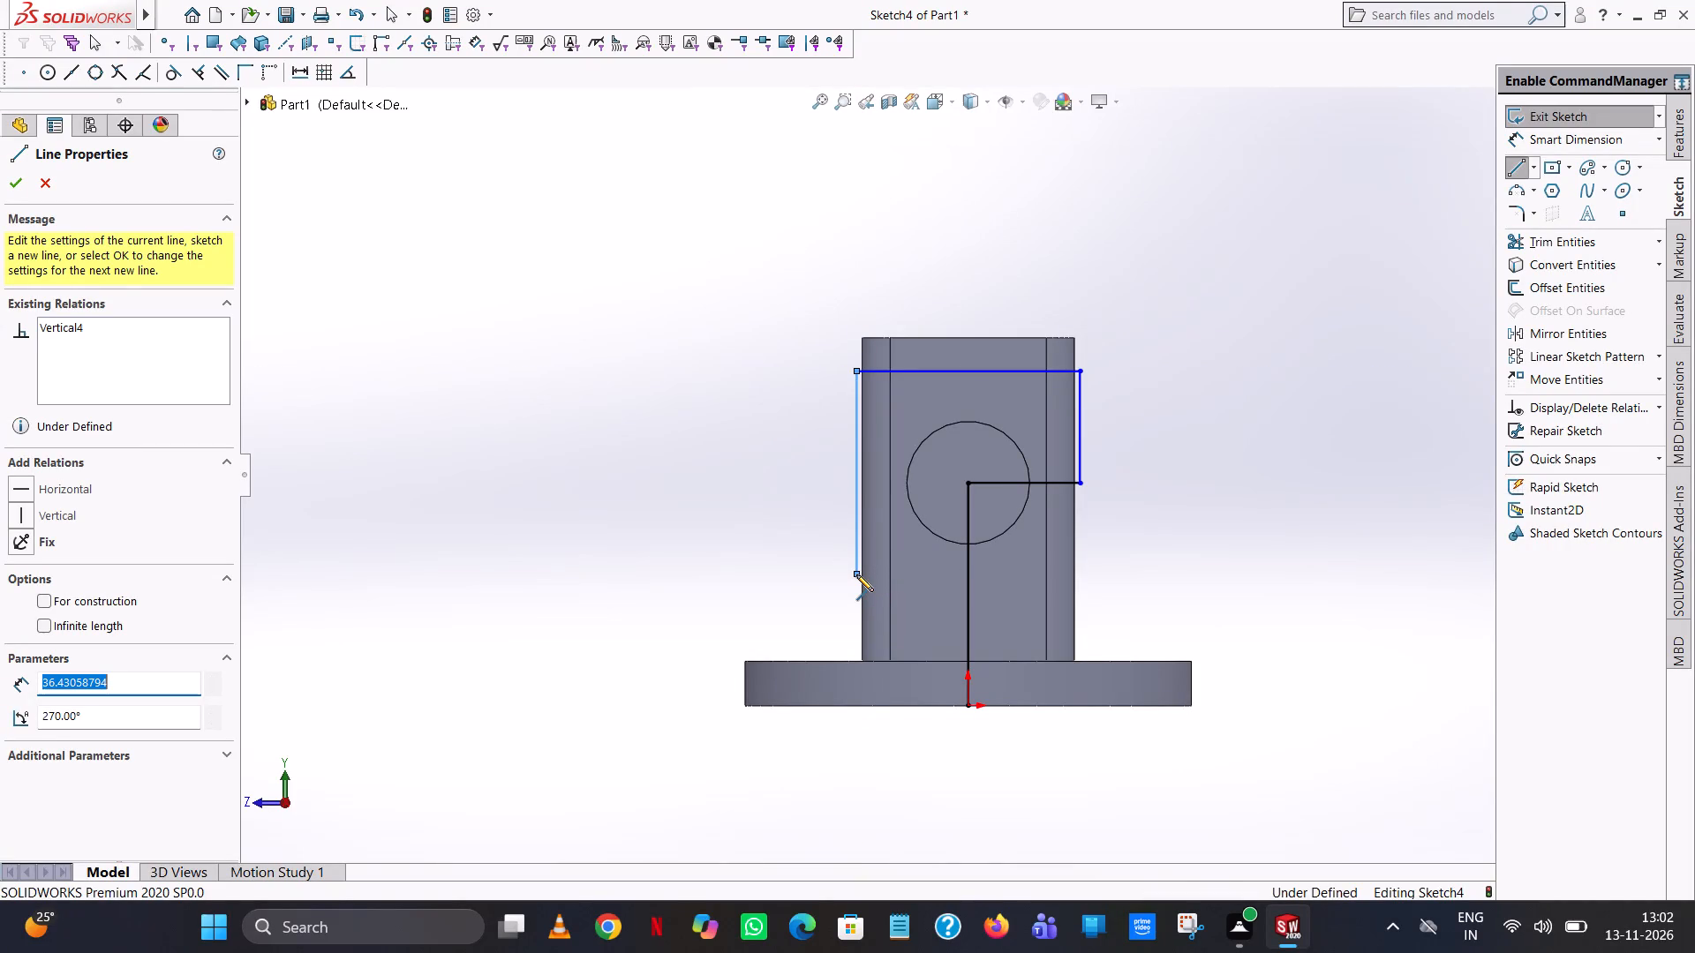
text(40)
key(Return)
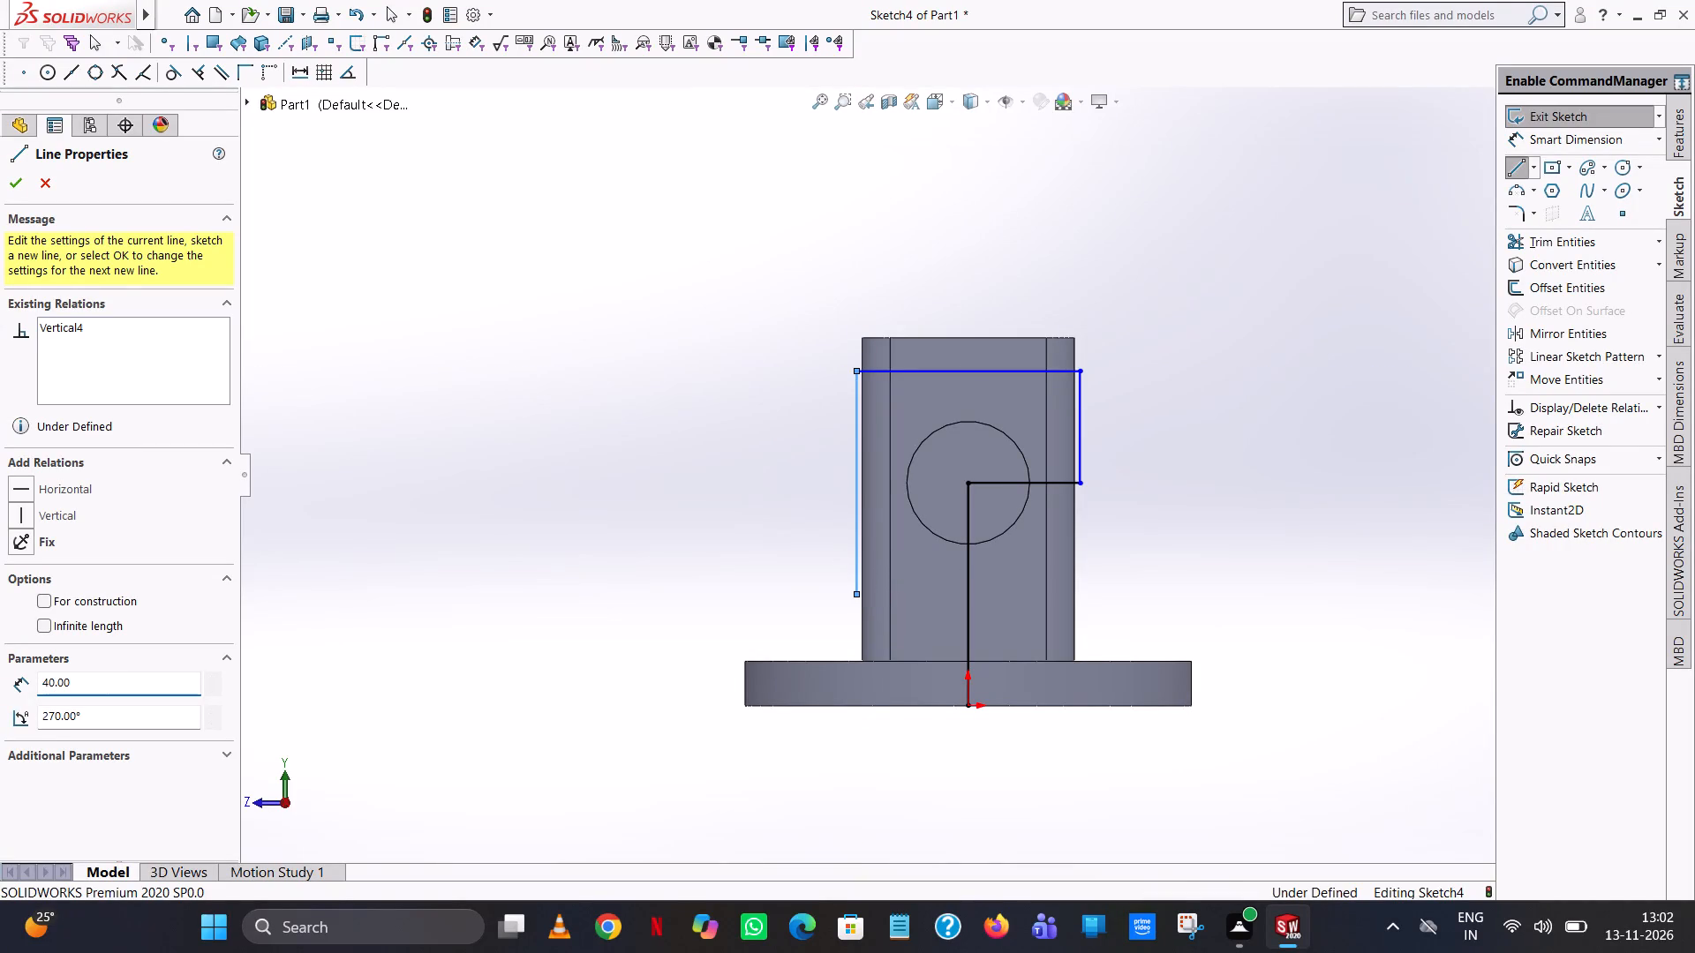
click(1081, 596)
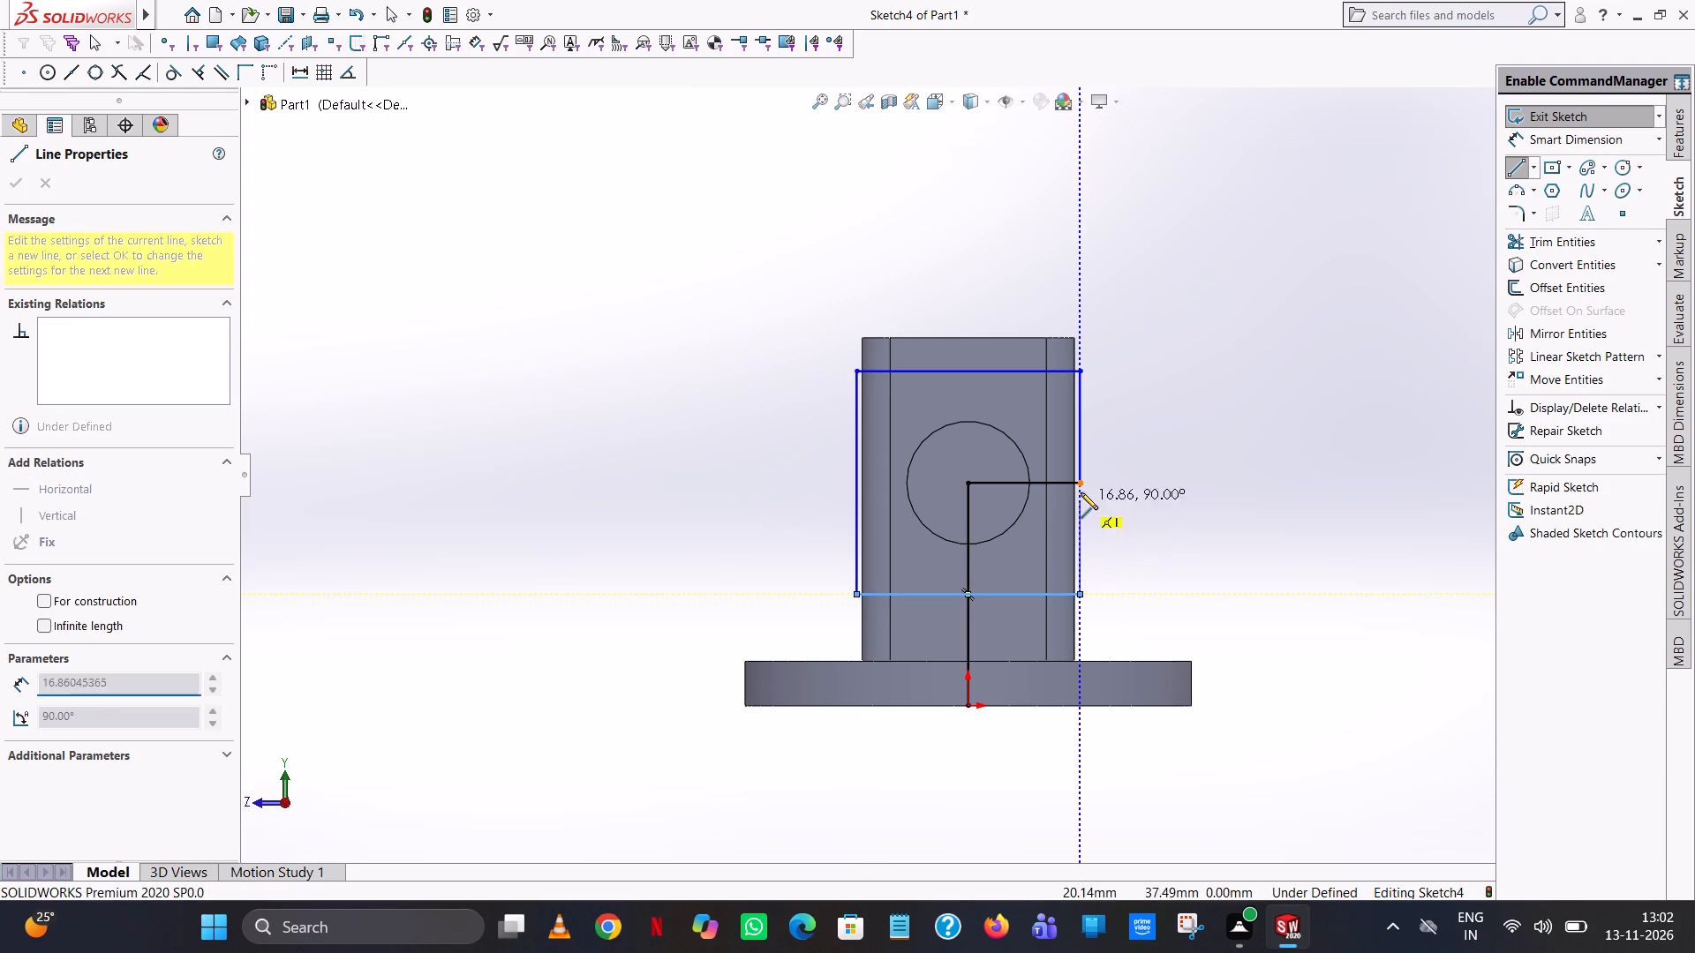
click(1082, 482)
right_click(1082, 482)
click(1161, 485)
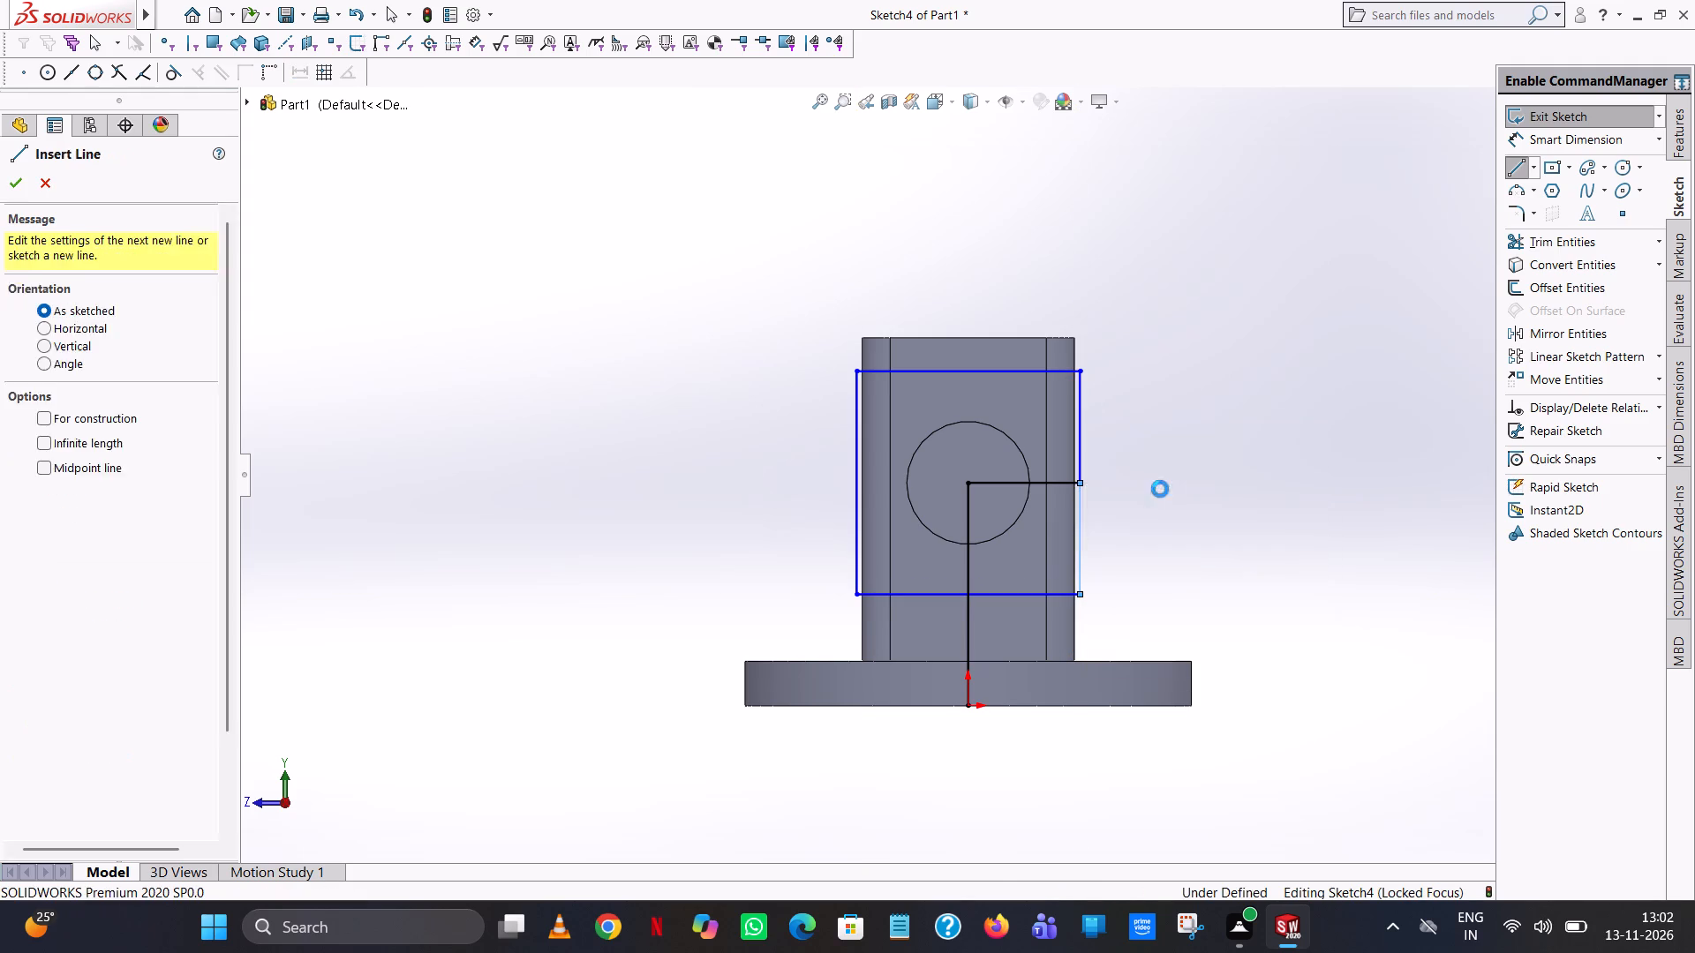
Trim away the horizontal and vertical helper lines, leaving only the square.
click(1548, 244)
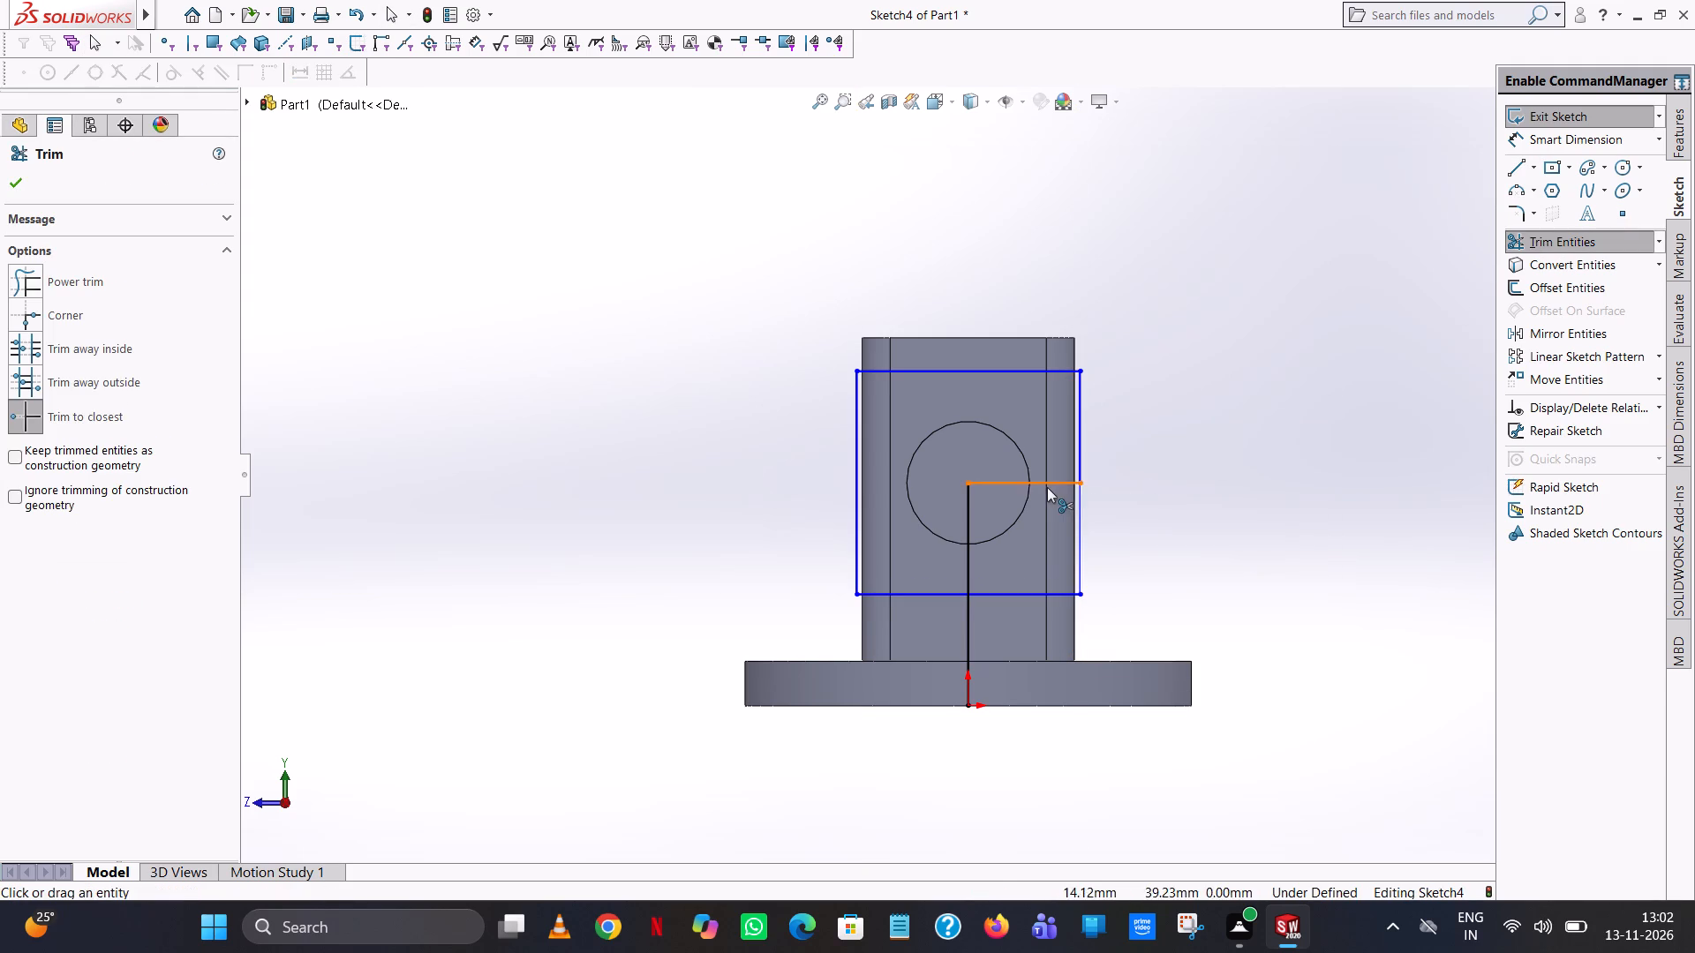
click(1047, 487)
click(966, 524)
click(971, 637)
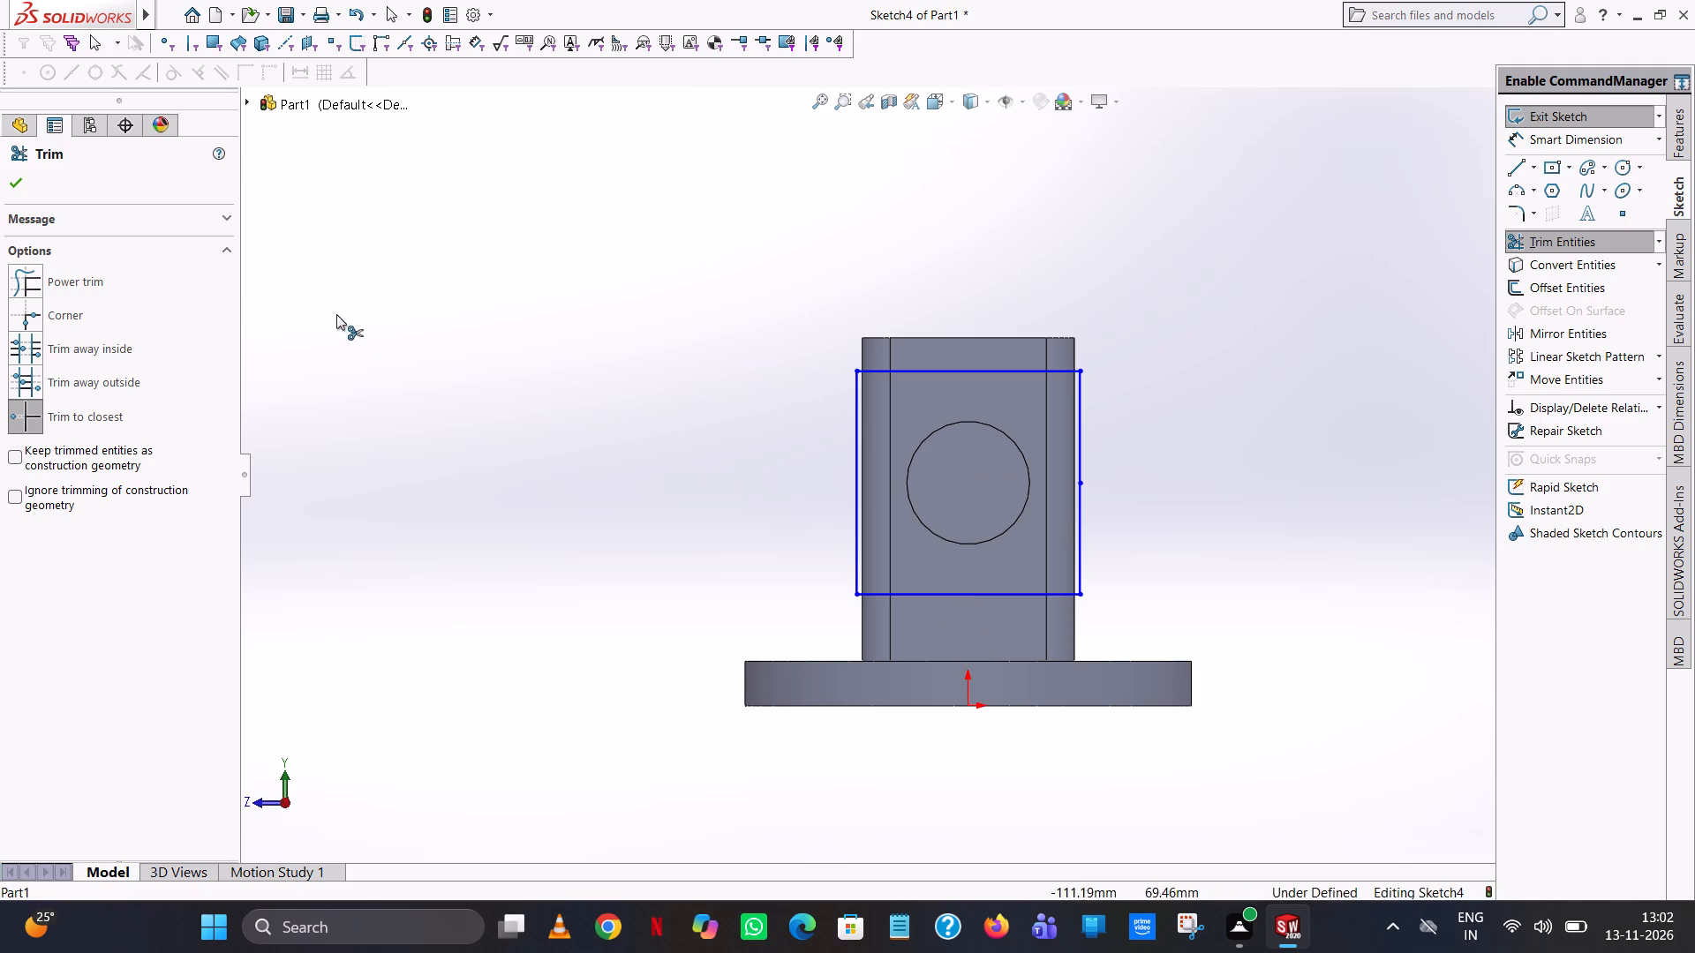
click(11, 187)
click(1077, 198)
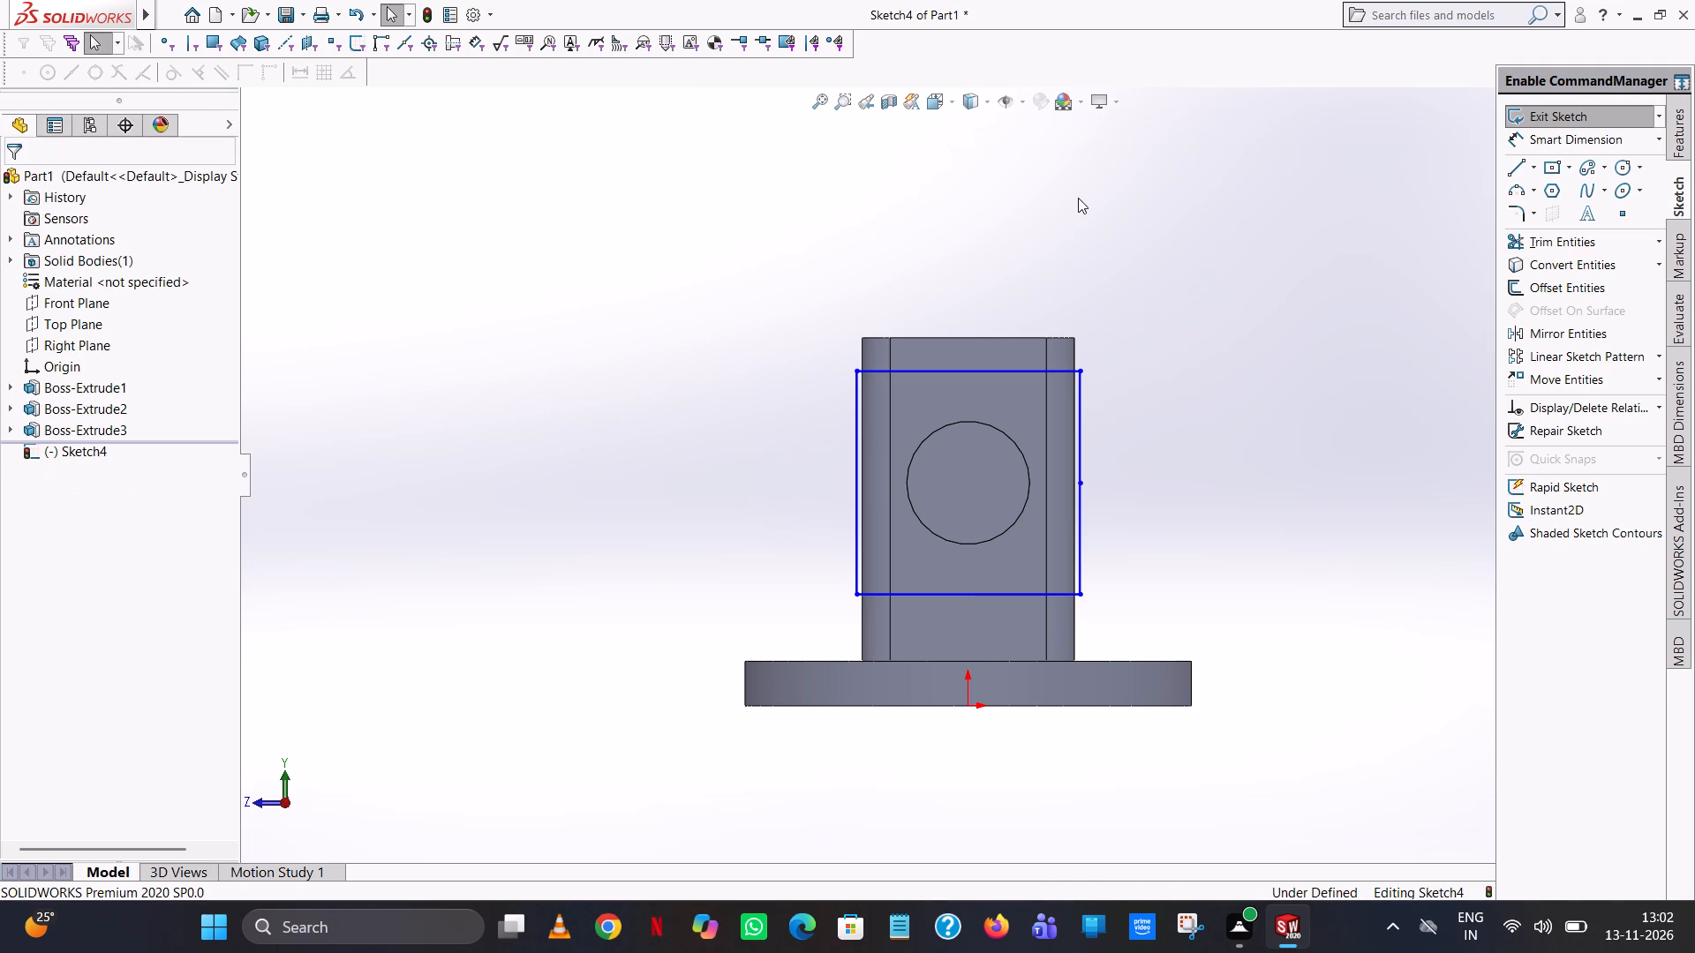
Dimension the square's top edge at 40 mm, placed above the column.
click(1637, 148)
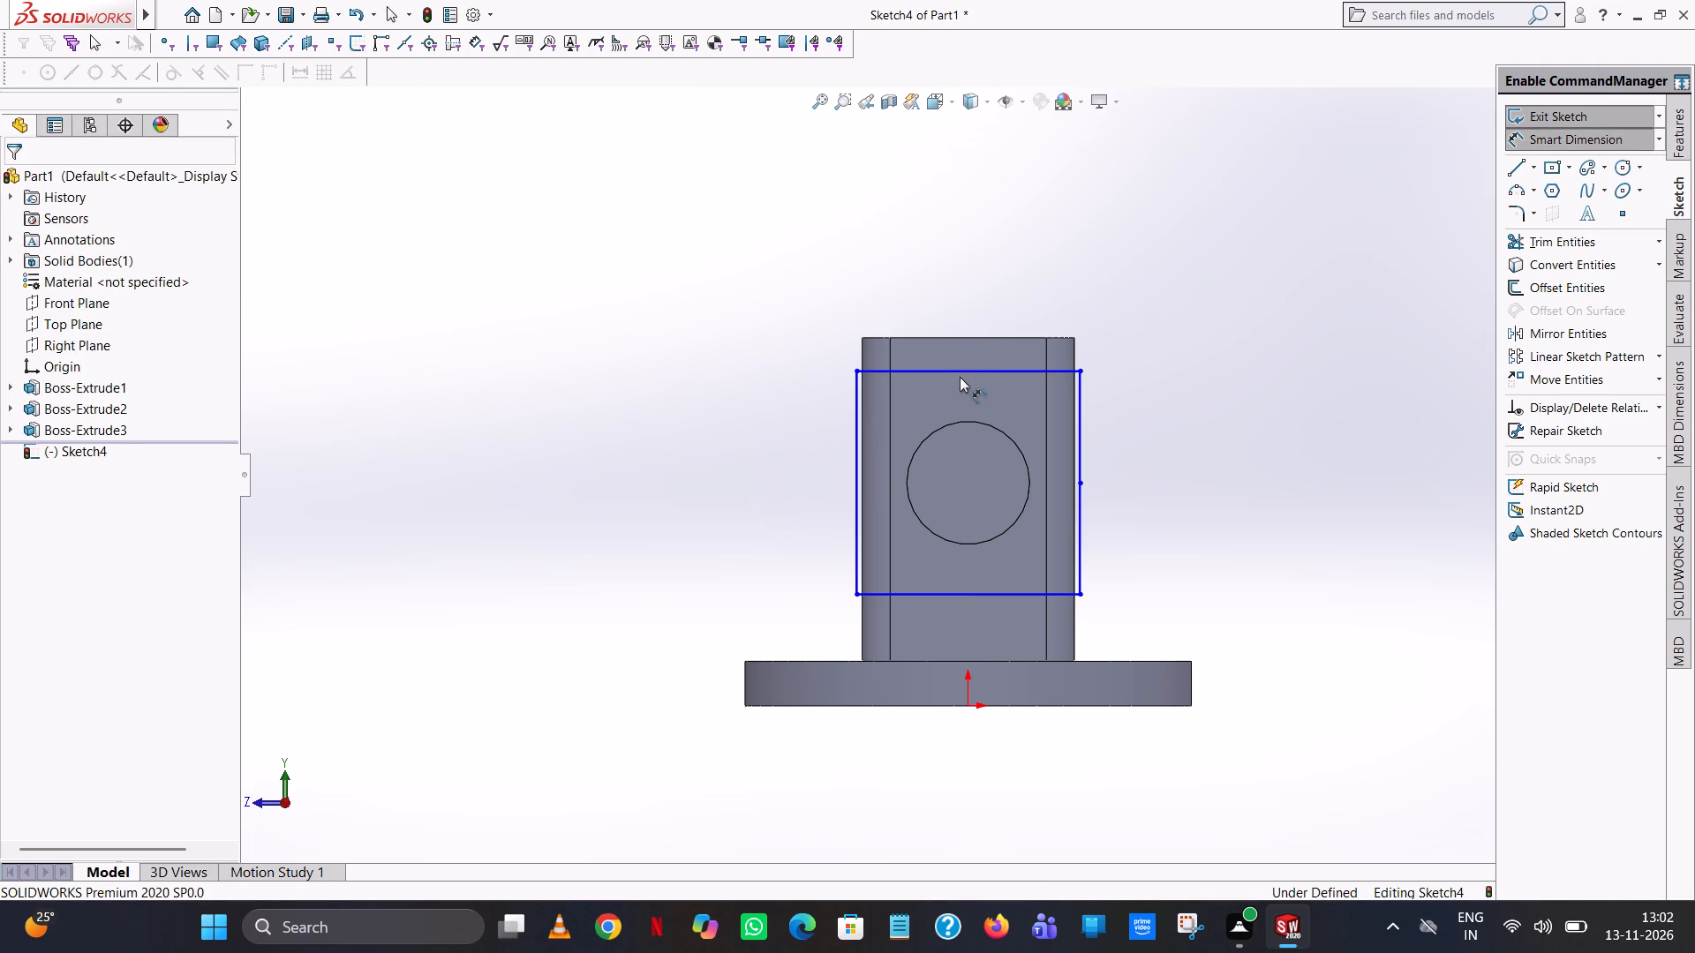
click(958, 378)
click(956, 376)
click(964, 289)
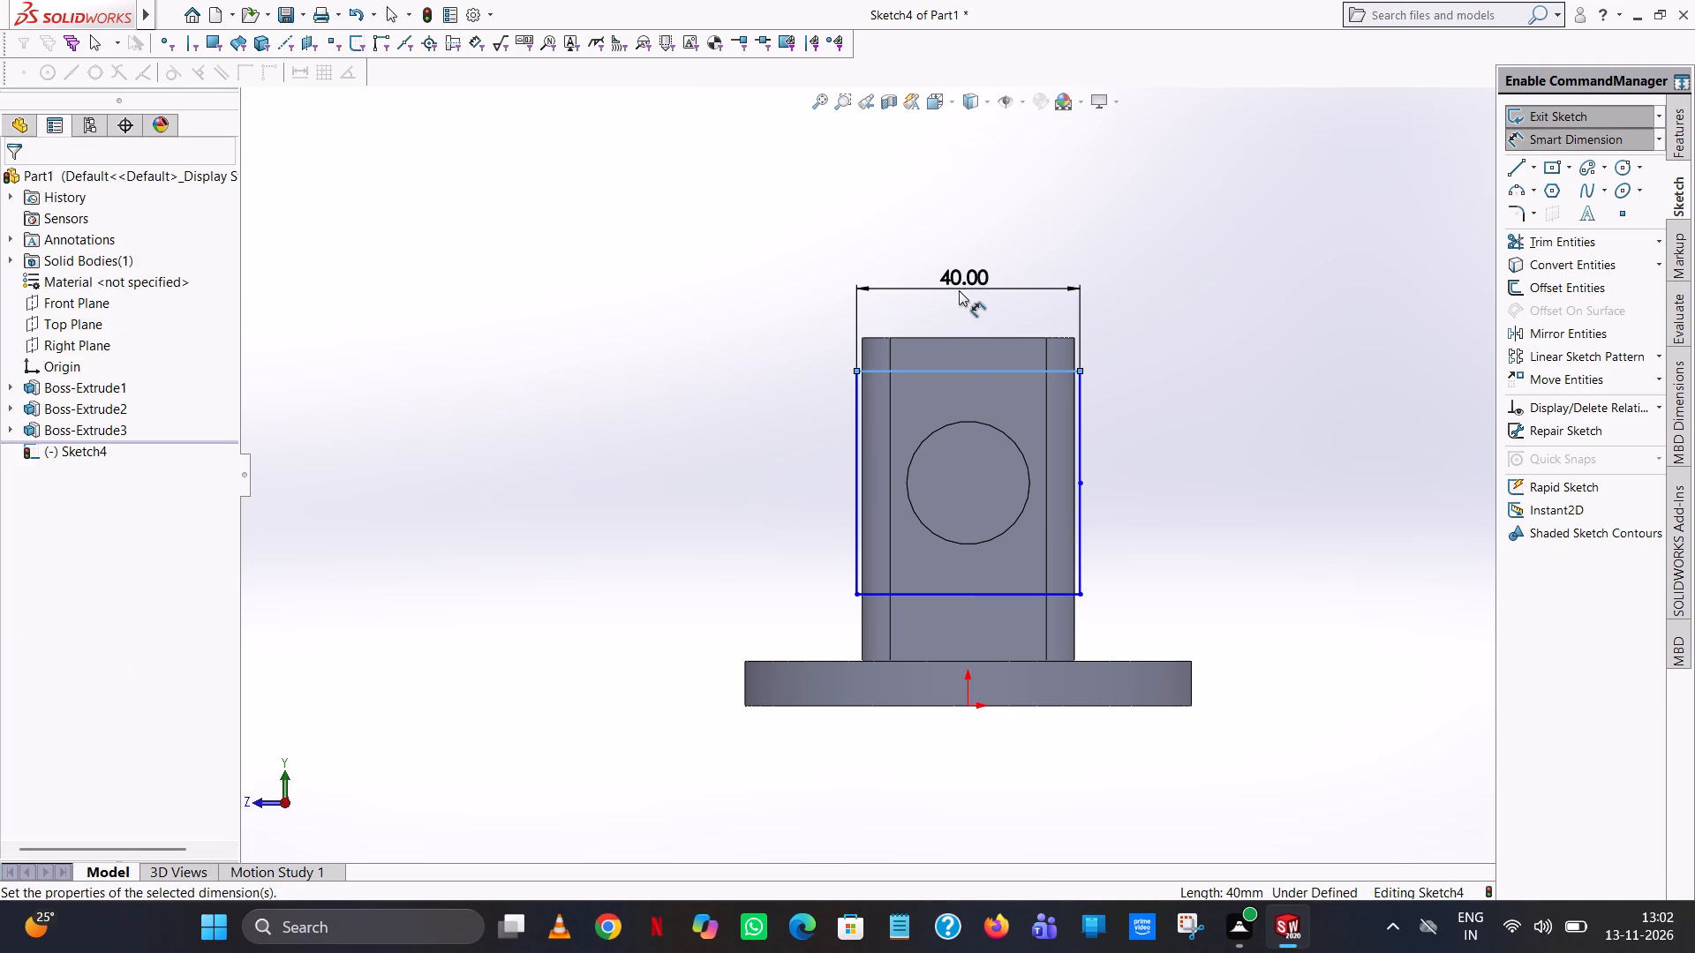
click(887, 261)
click(738, 277)
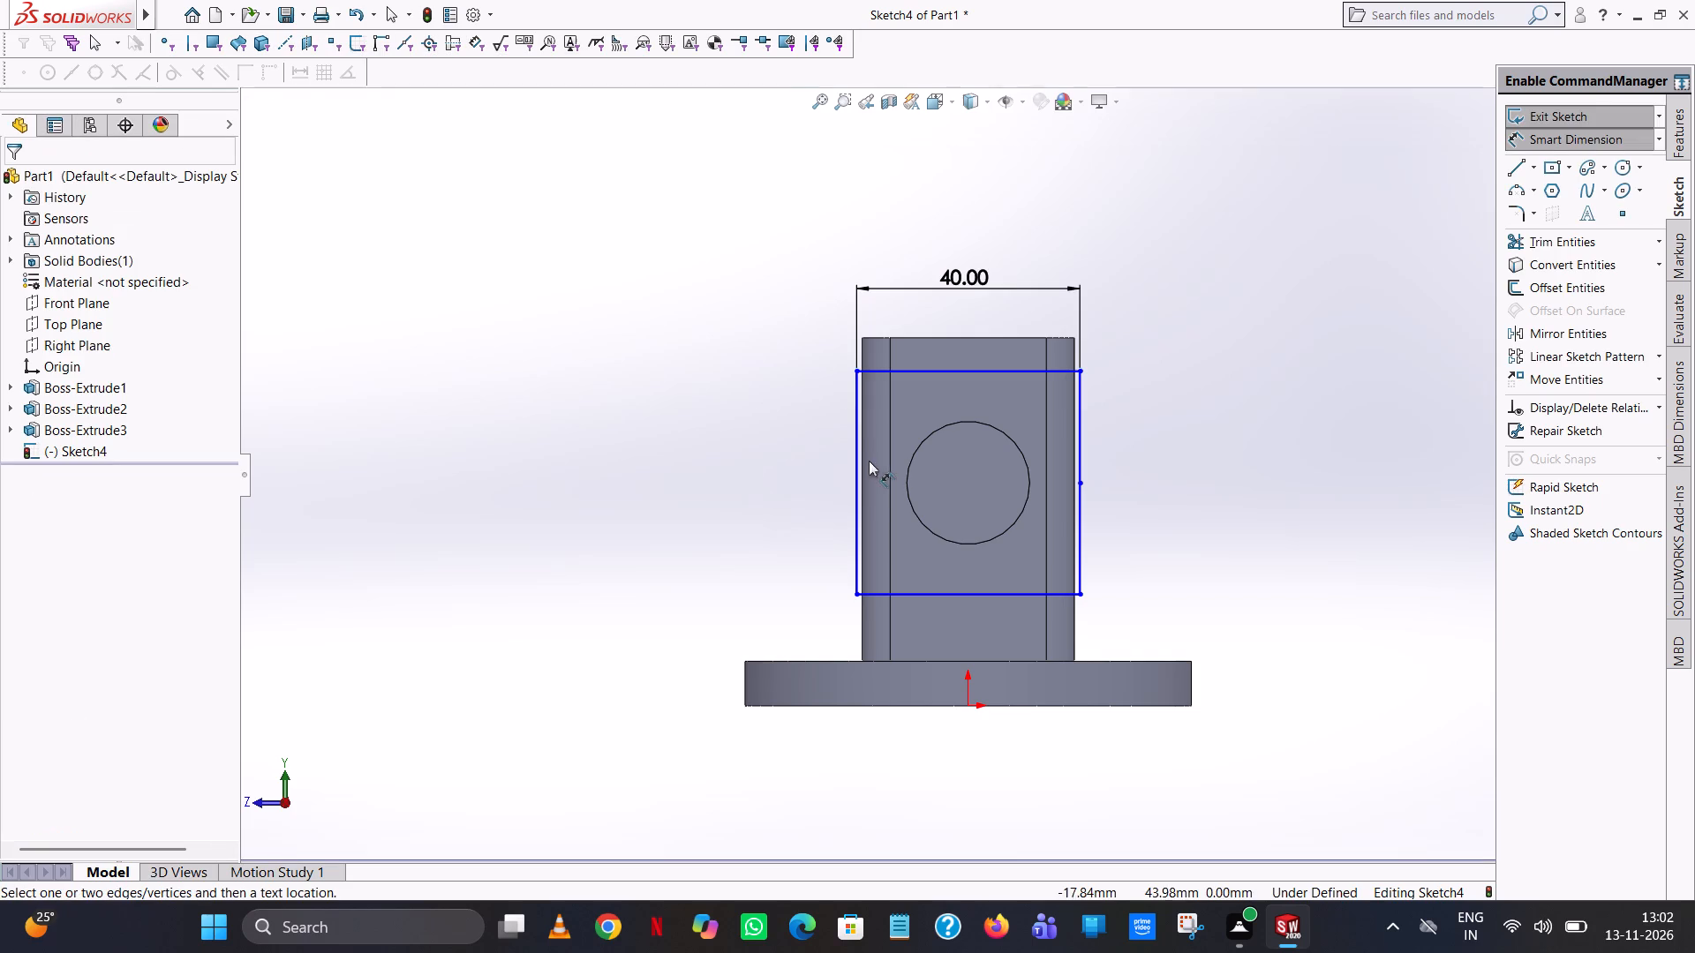
Dimension the square's vertical side at 40 mm, placed clear of the column.
click(855, 456)
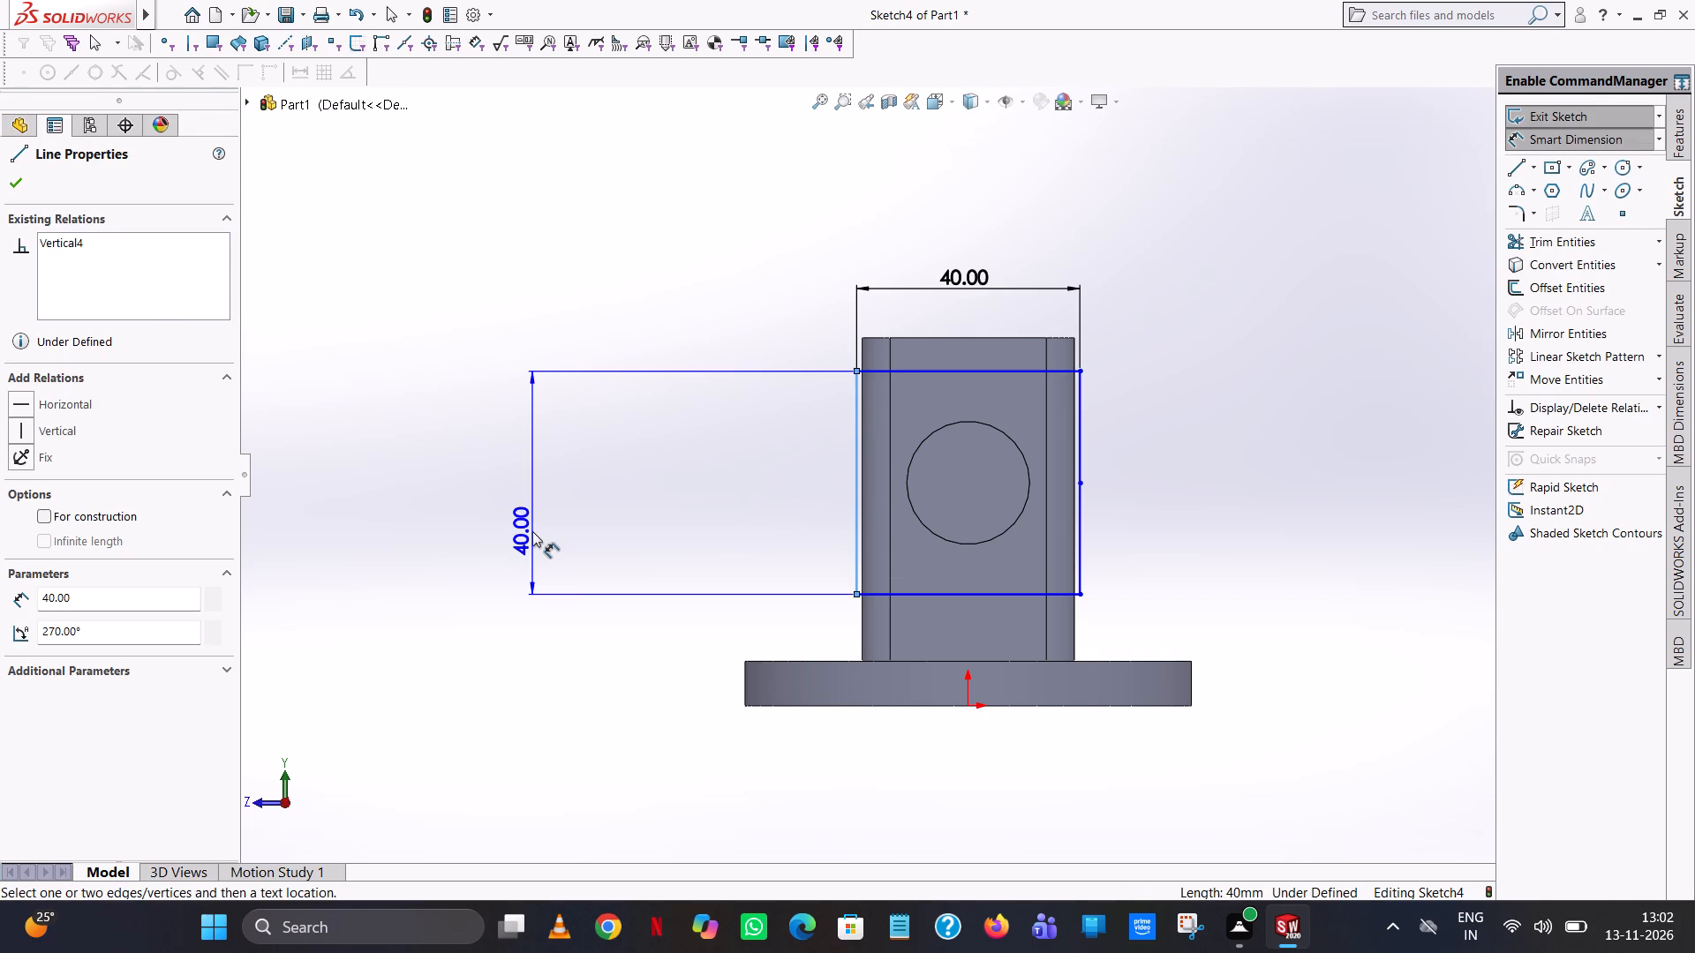
click(532, 531)
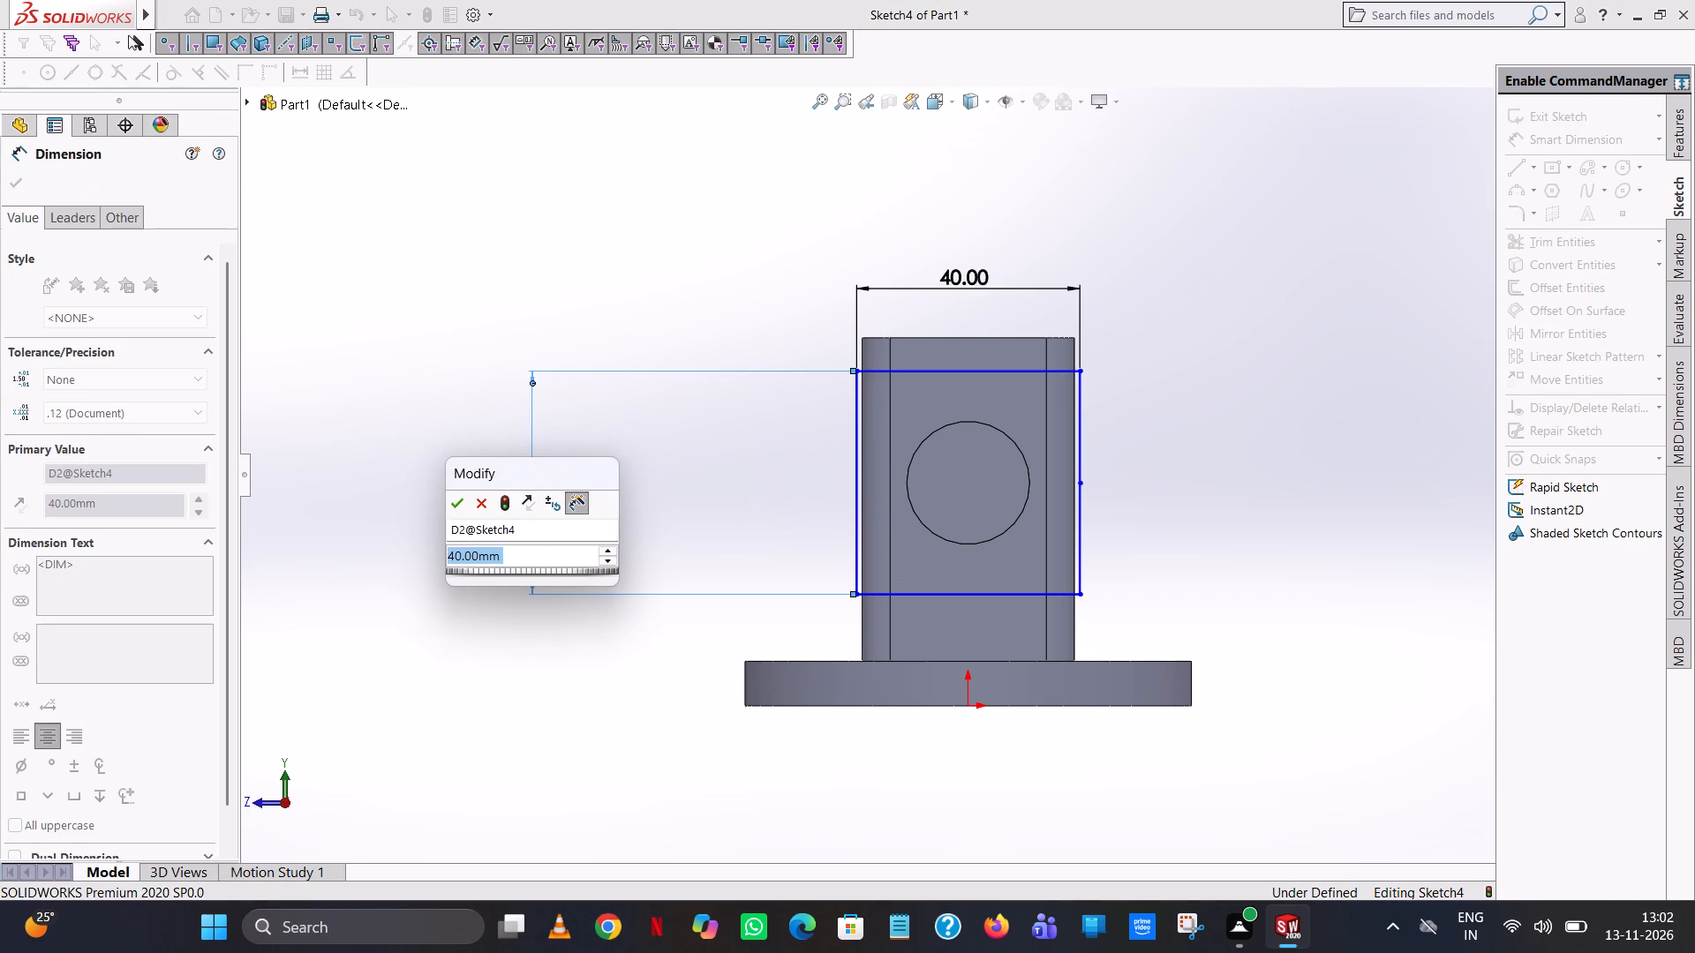
click(462, 500)
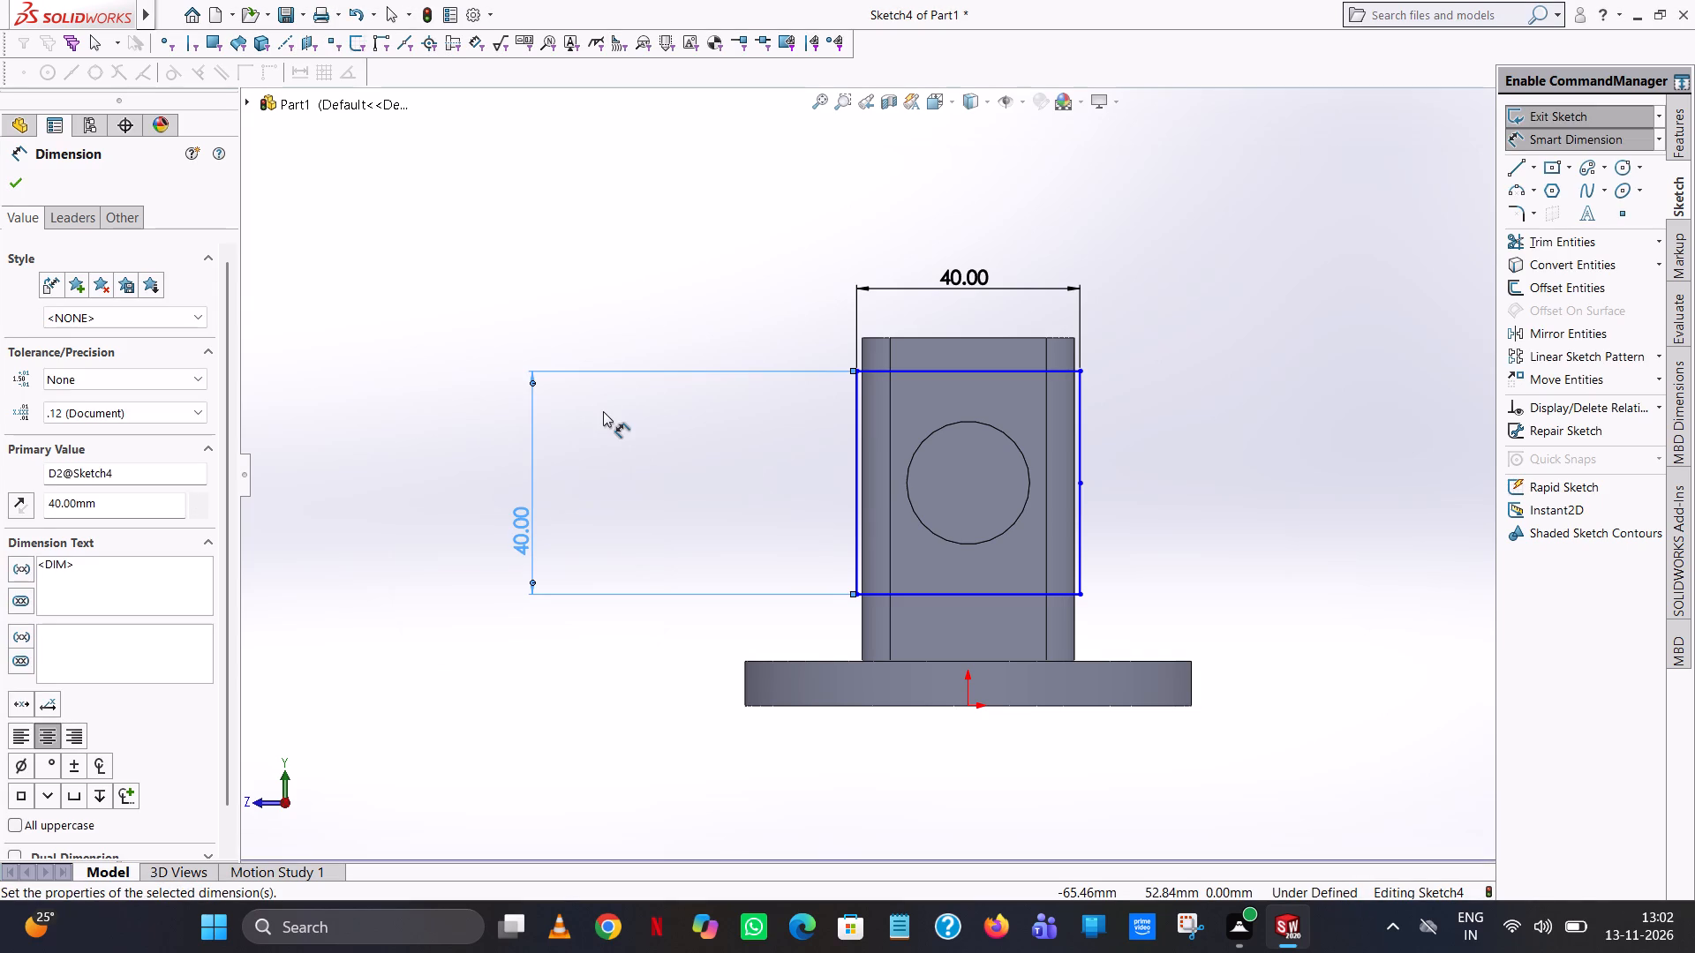
click(1181, 266)
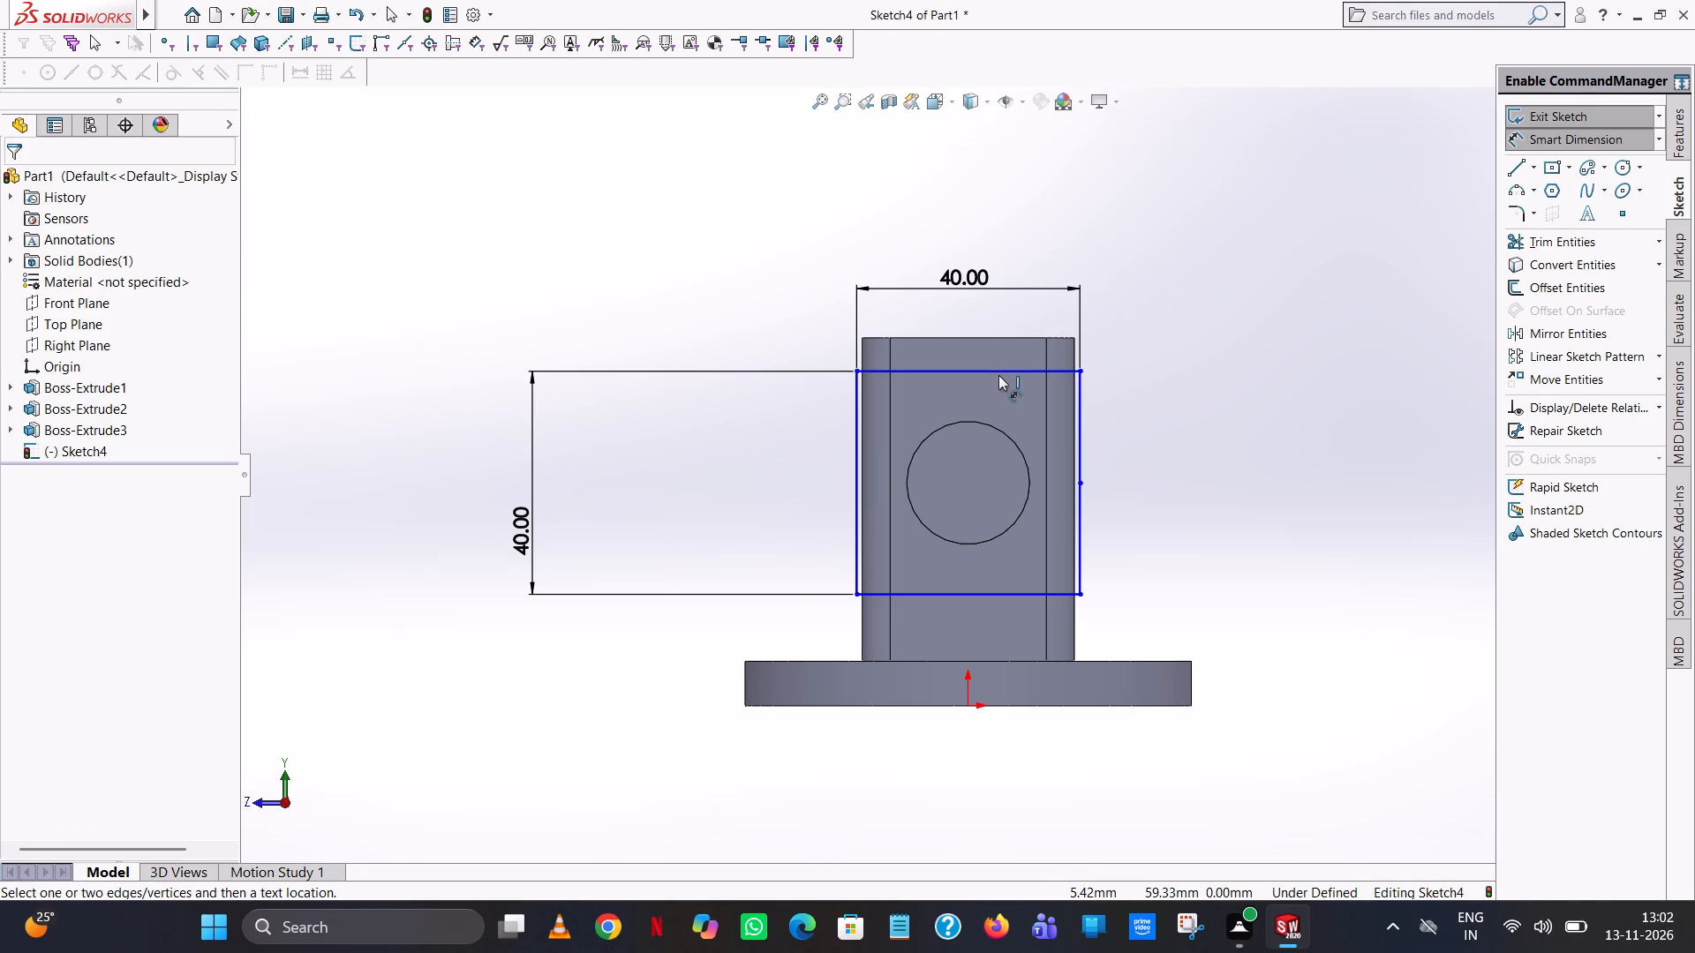
Round all four corners of the square with 6 mm sketch fillets.
click(1512, 210)
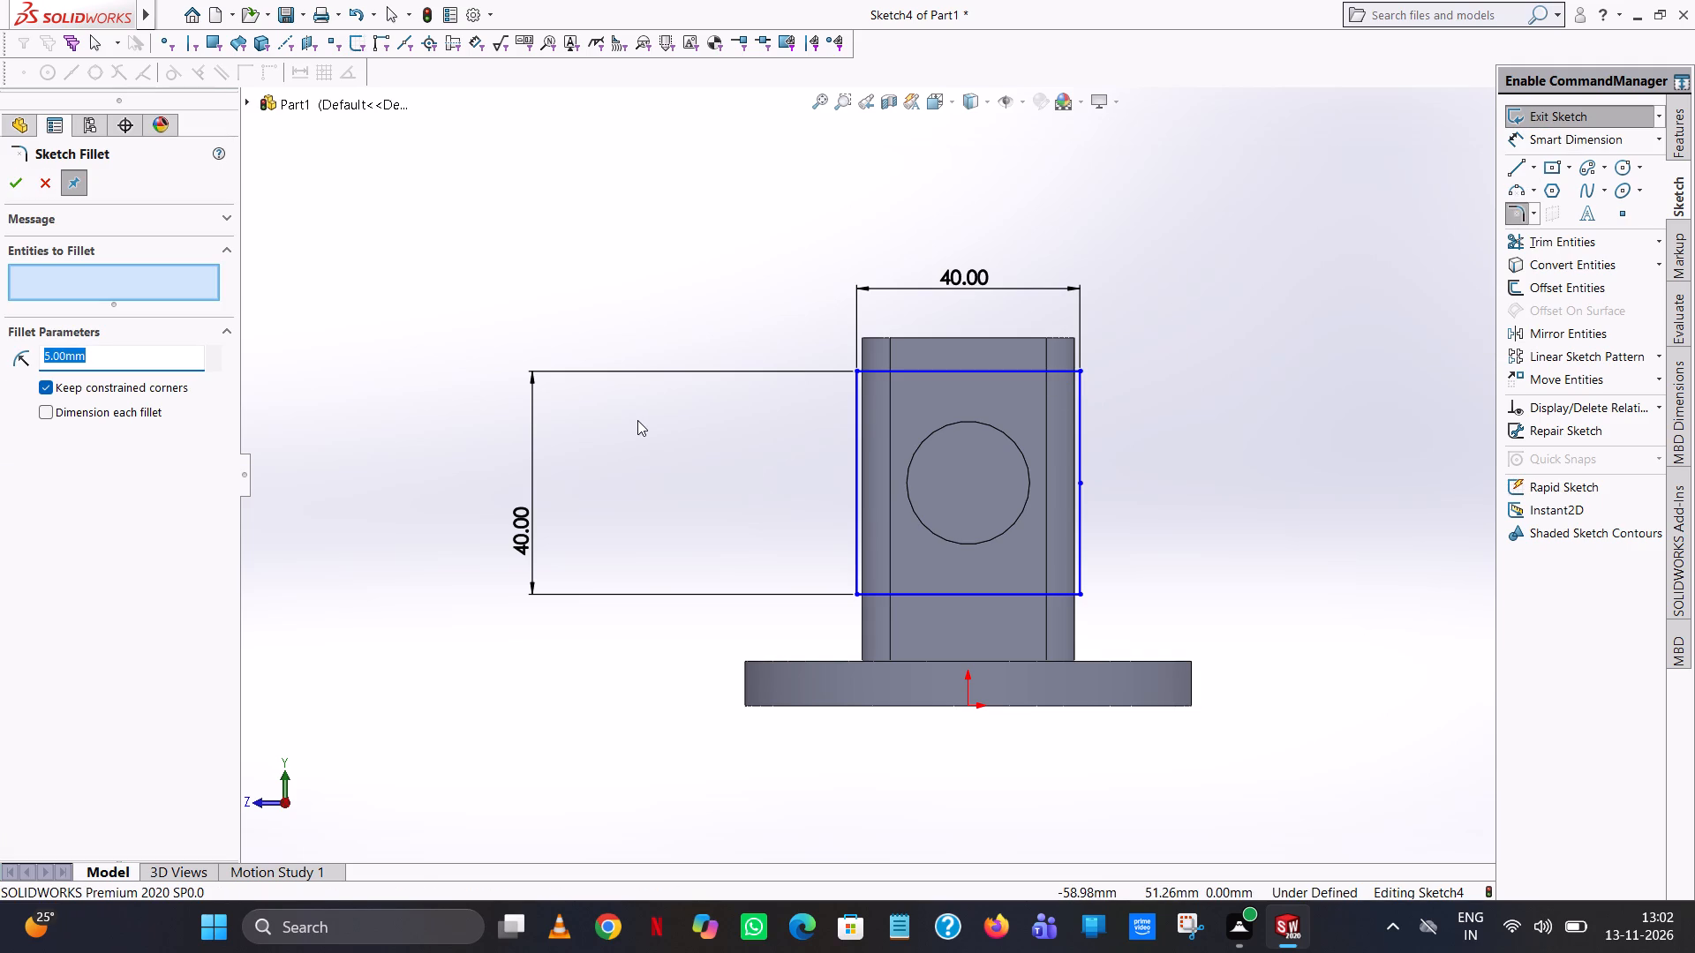
key(6)
key(Return)
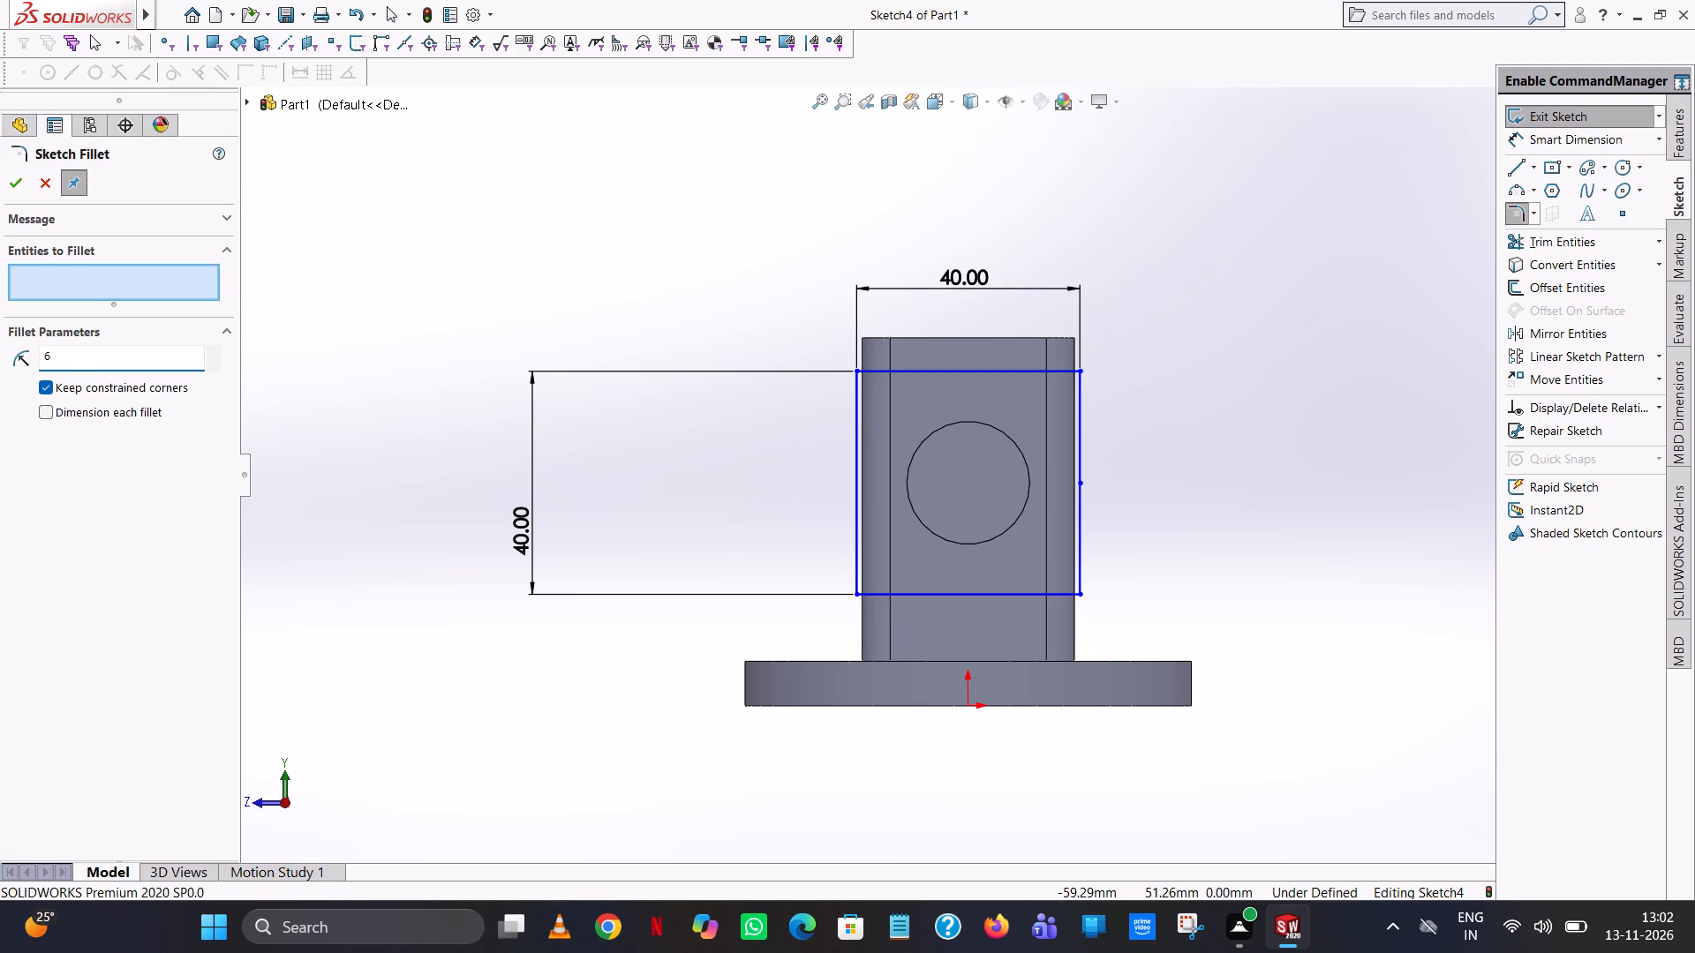
click(1082, 371)
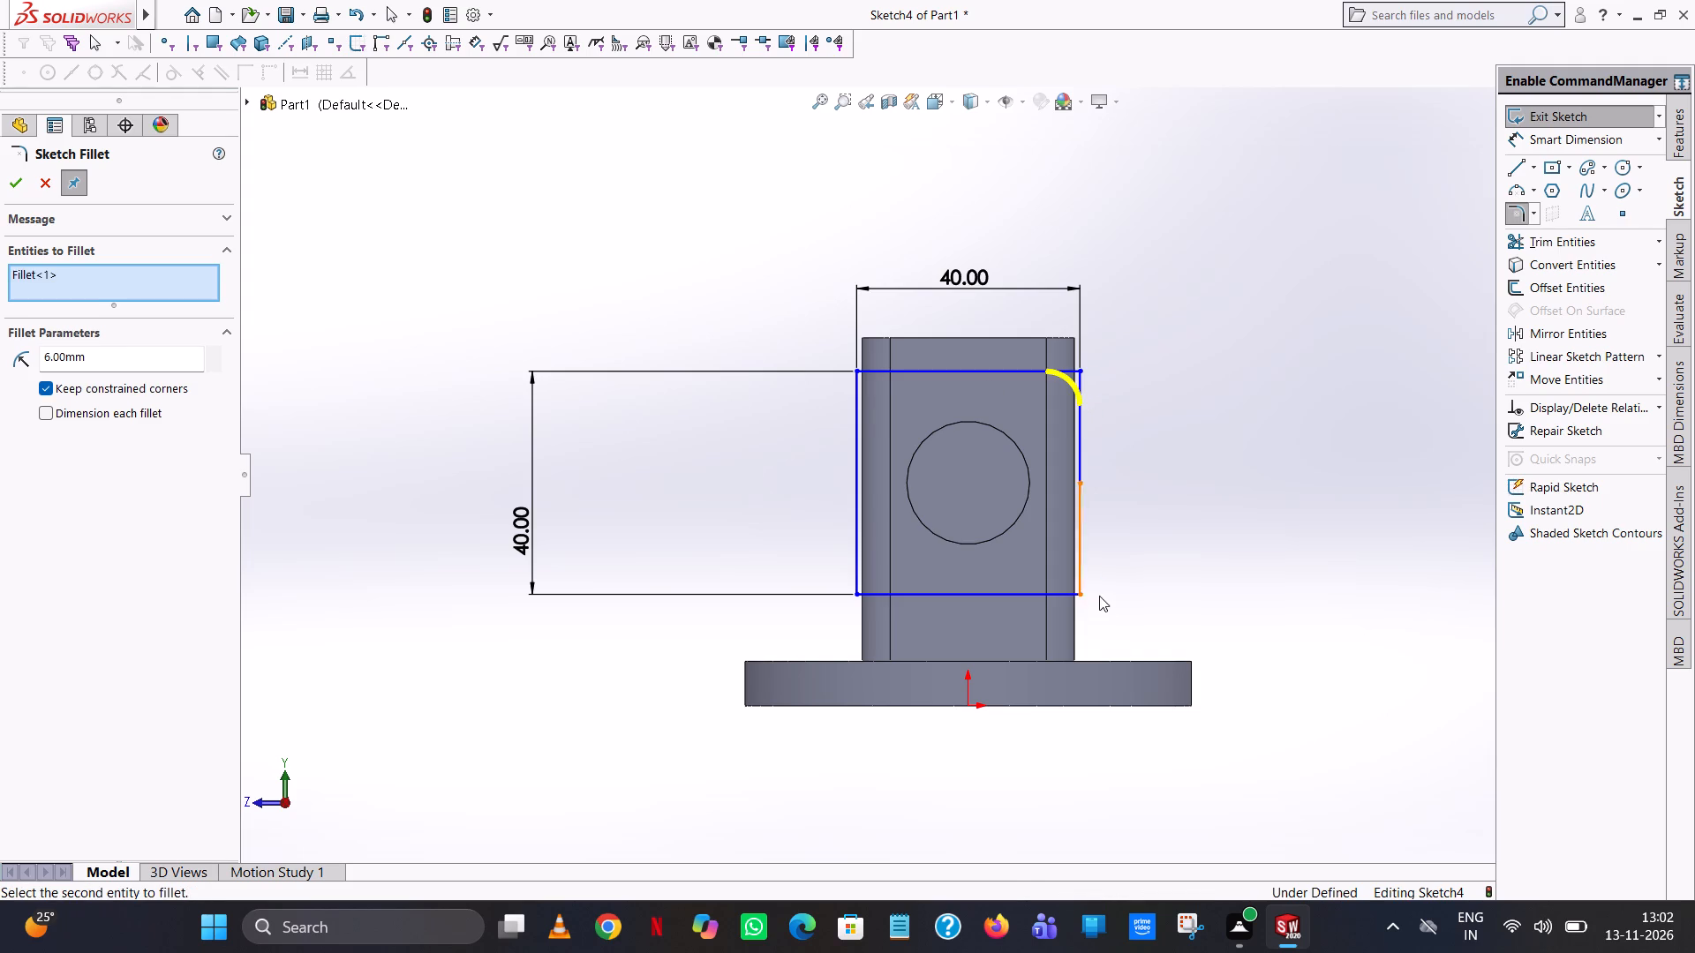
click(1076, 595)
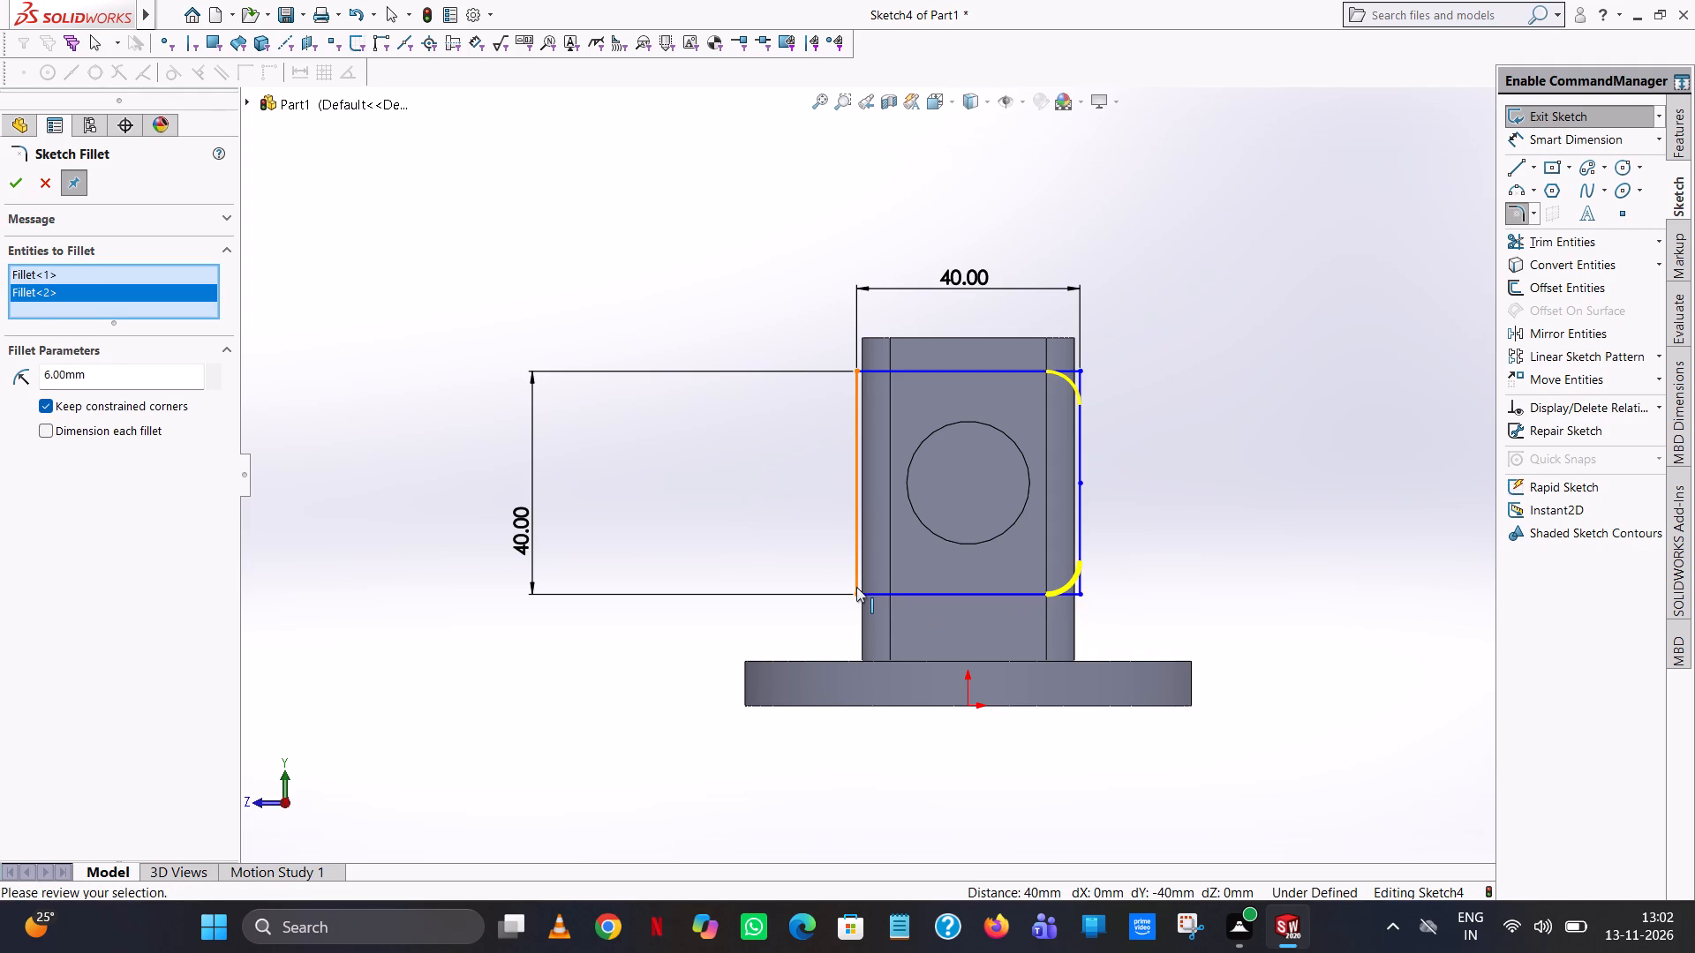
click(856, 591)
click(857, 370)
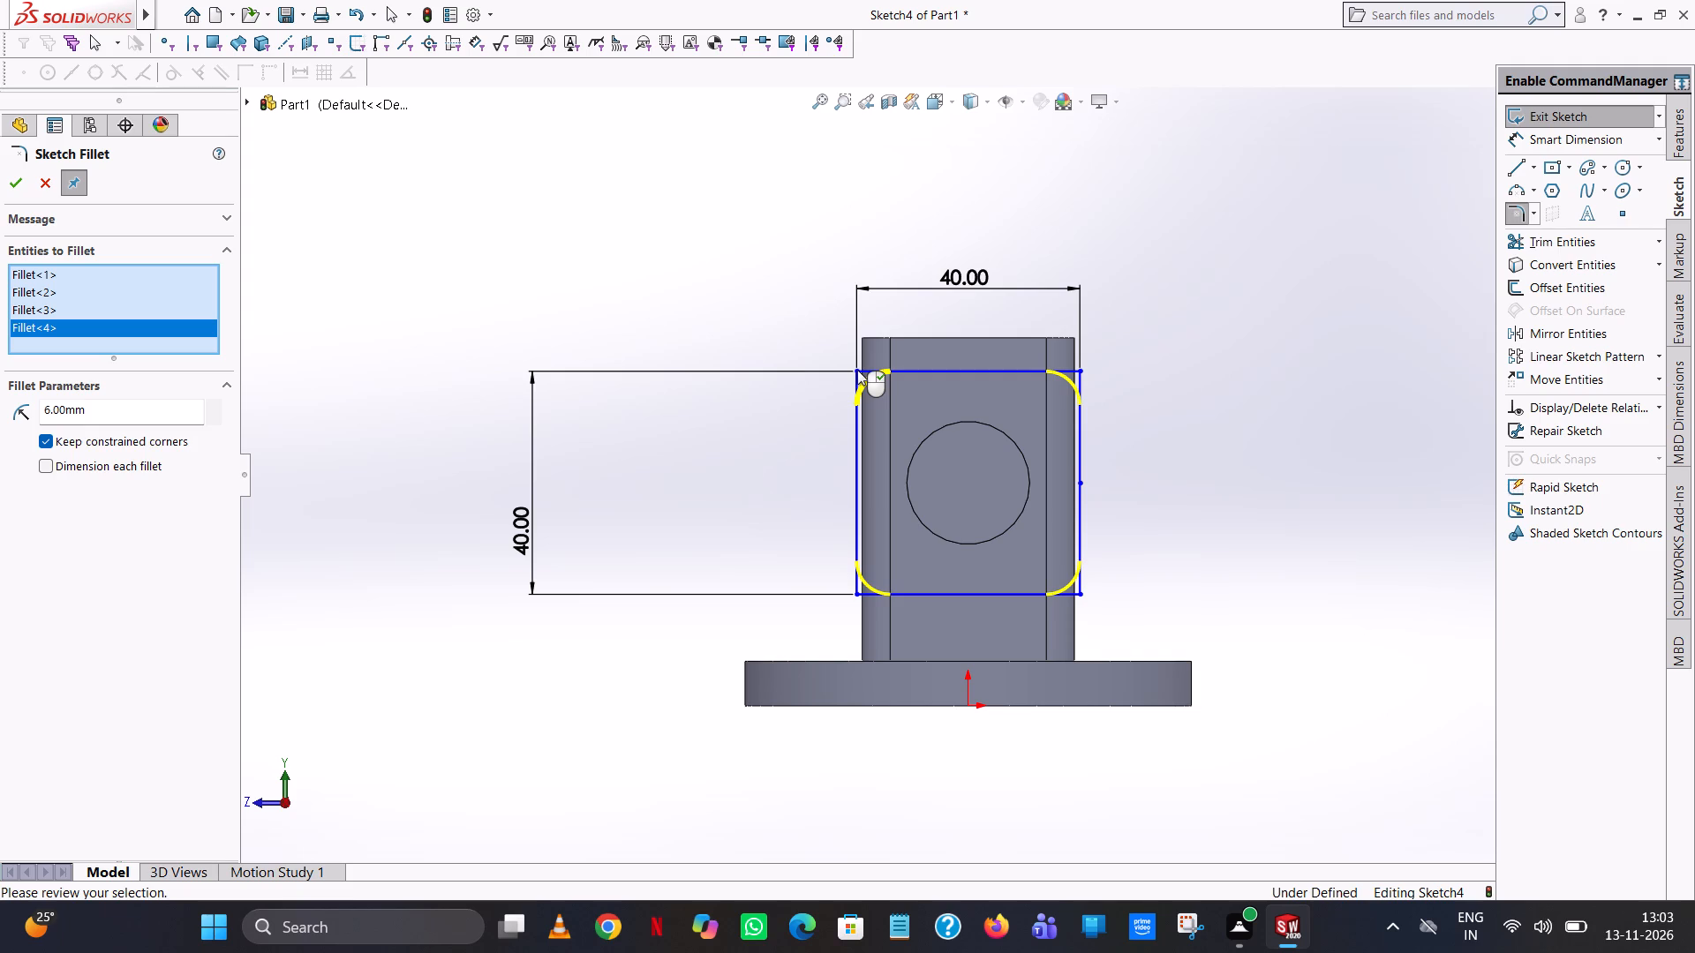
click(9, 187)
click(1217, 304)
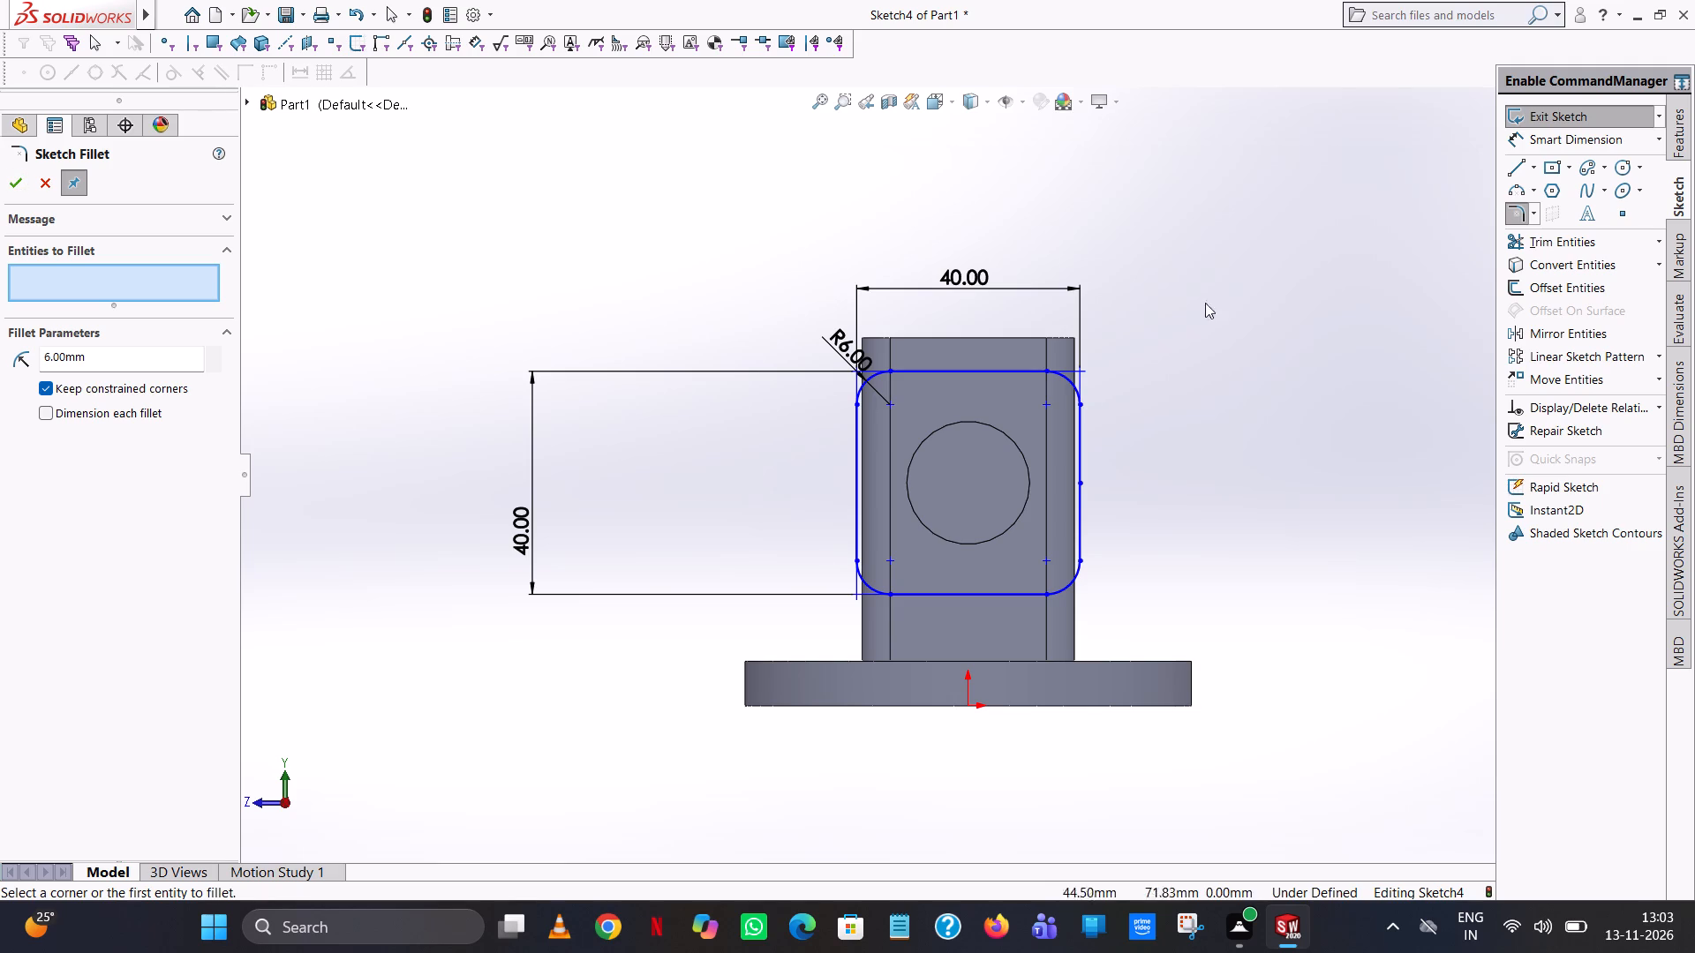
click(22, 180)
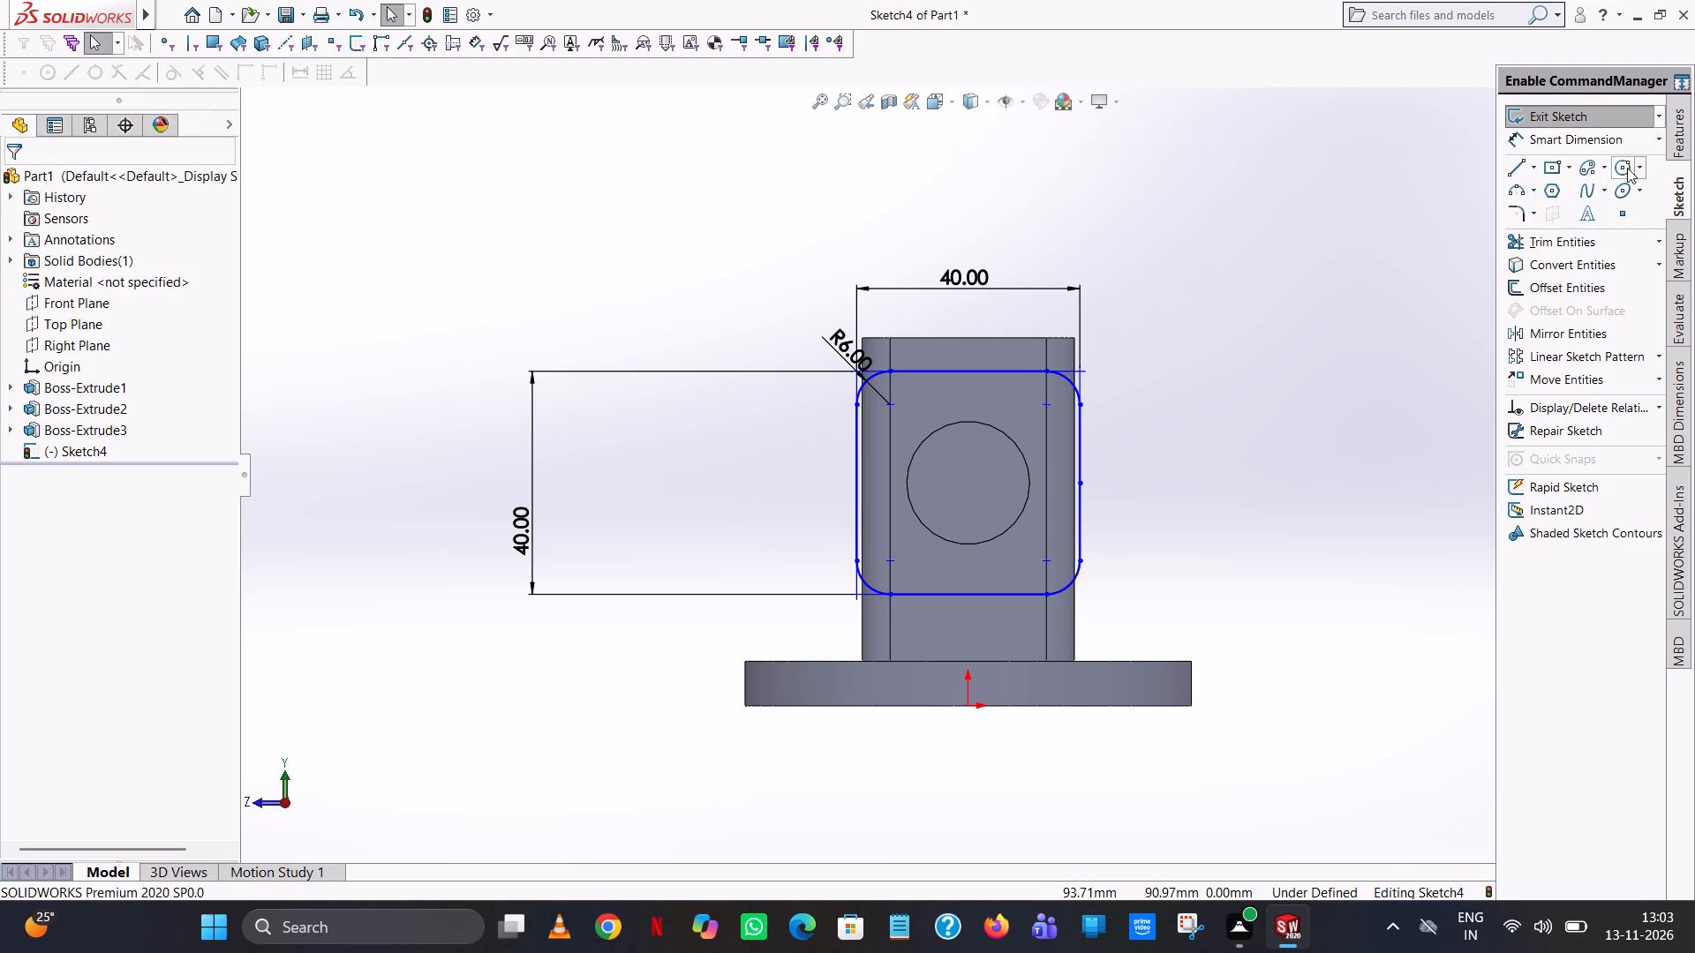
Dimension the vertical distance from the origin to the rounded square's bottom edge at 20 mm.
click(1592, 144)
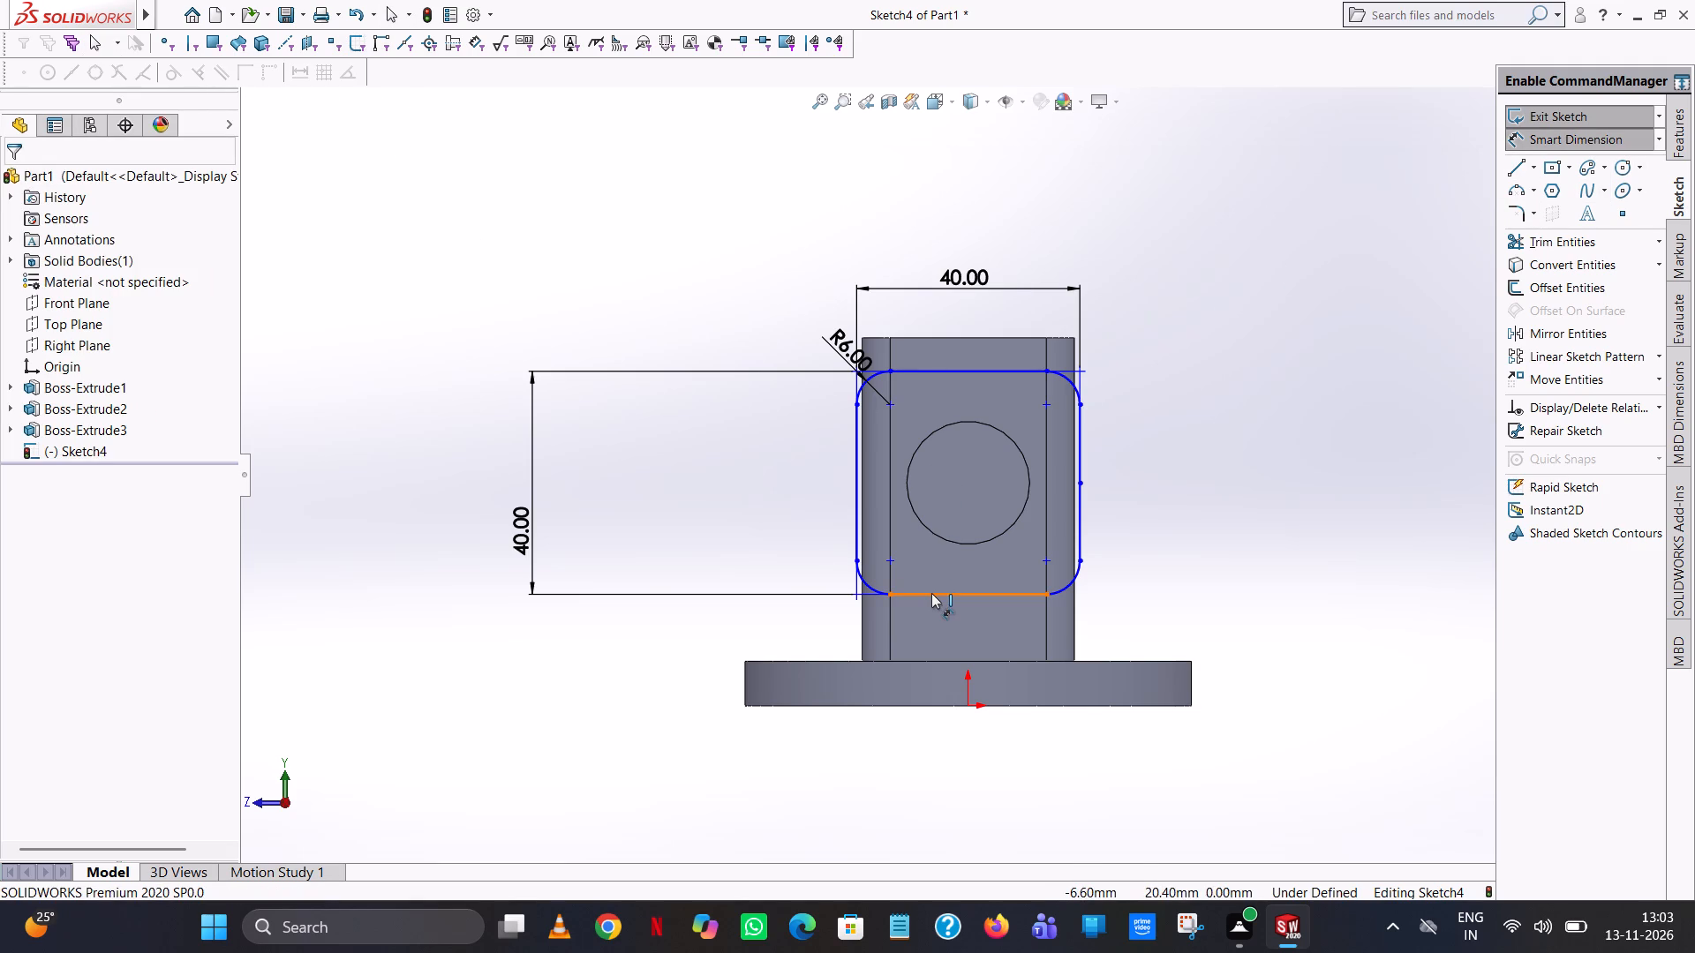
click(931, 593)
click(969, 703)
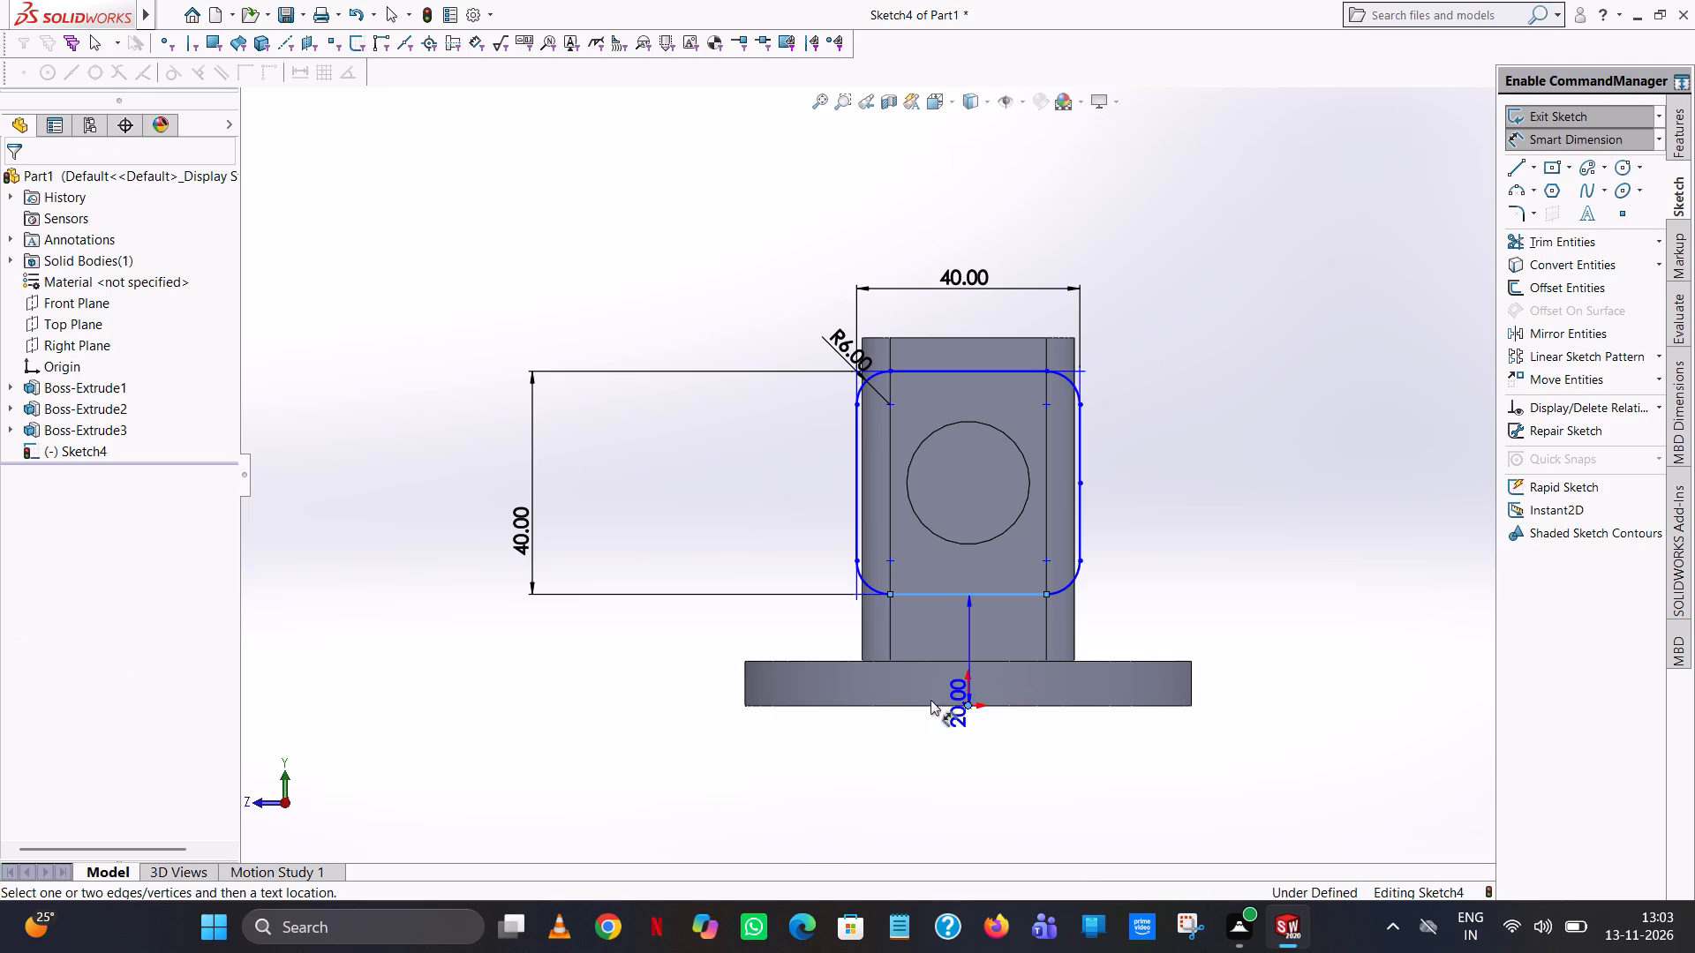
click(641, 665)
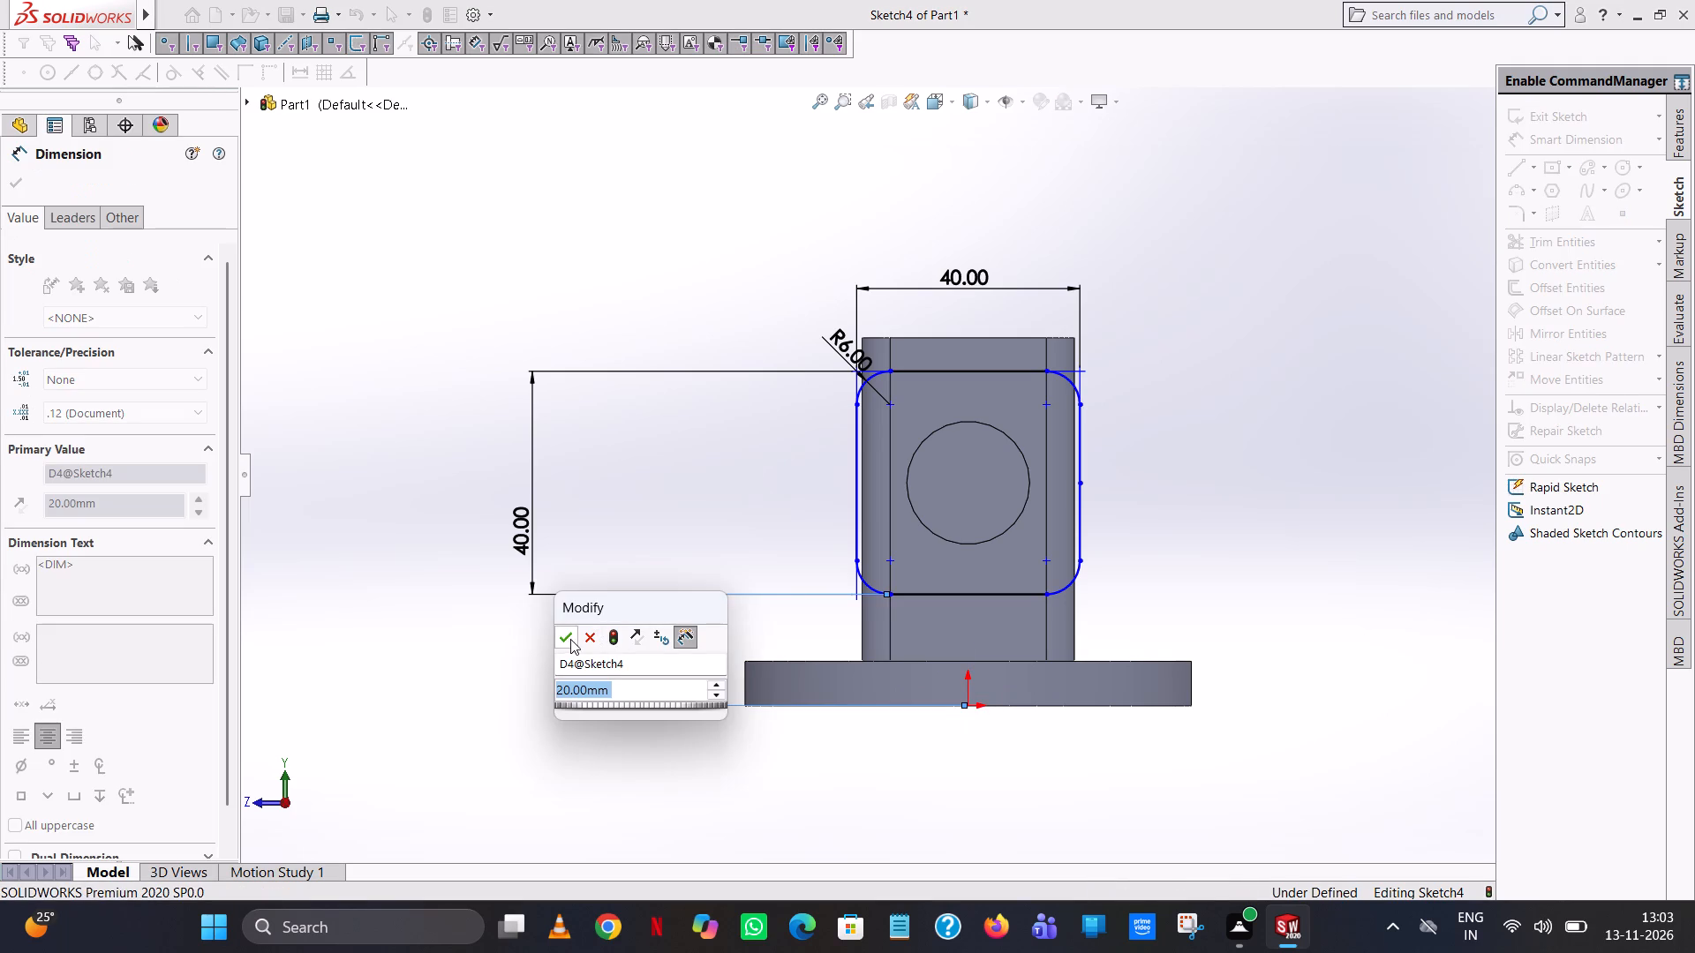
click(569, 640)
click(694, 527)
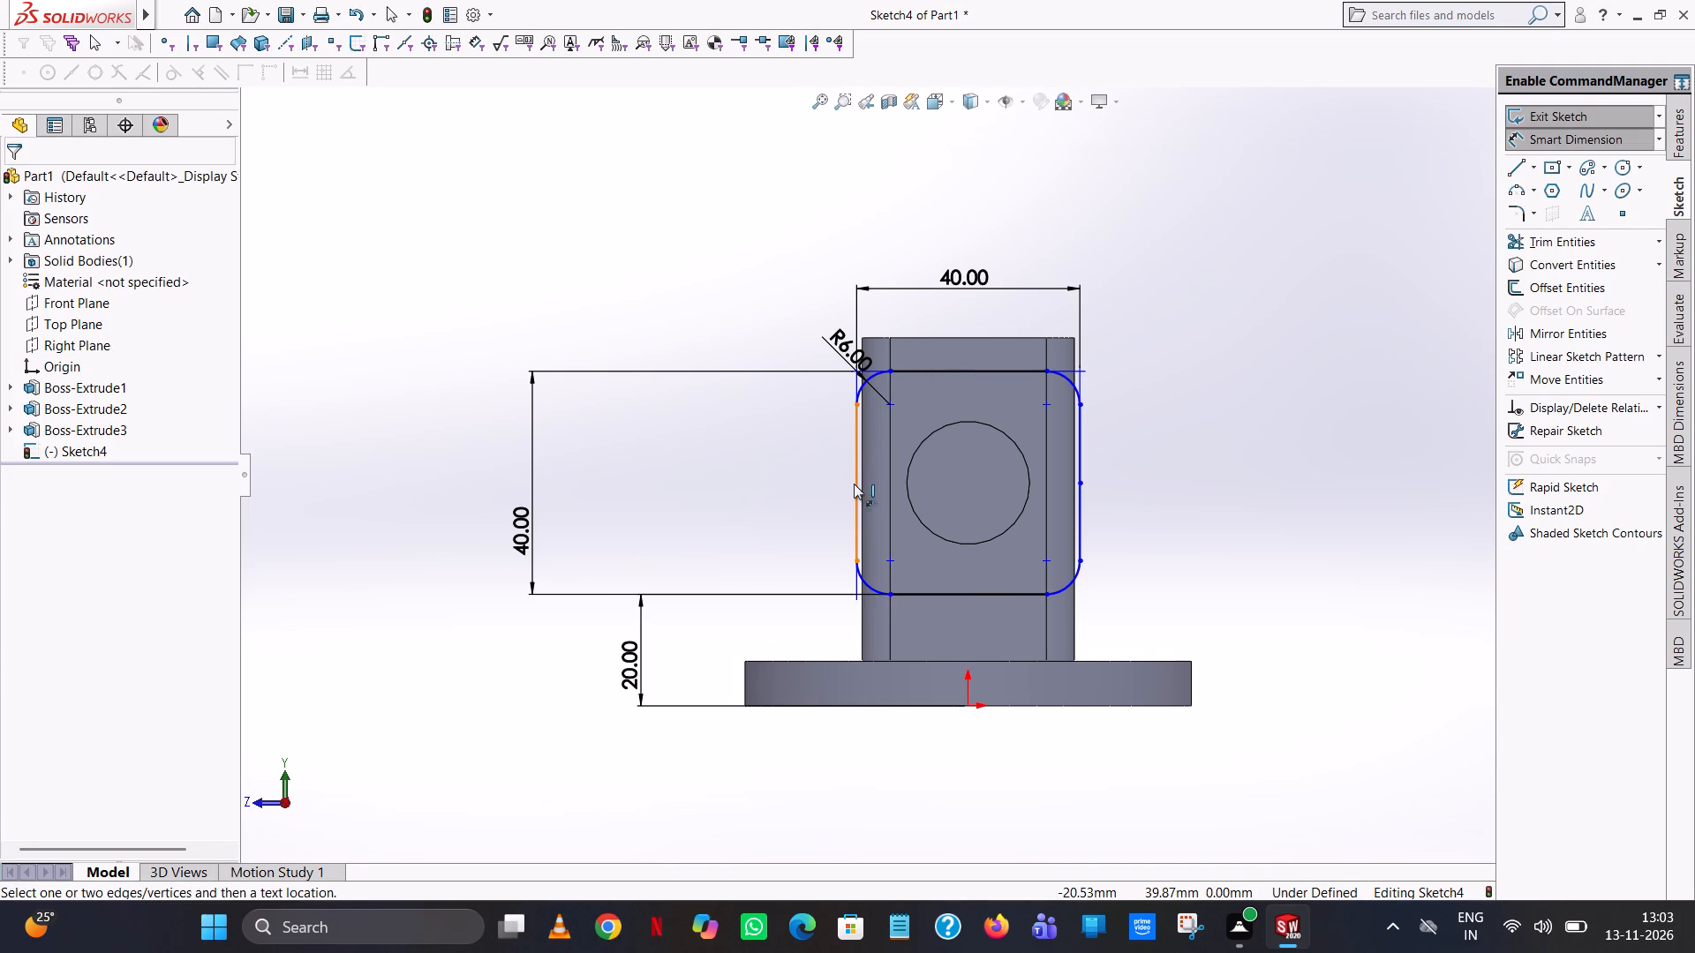
Dimension the horizontal distance from the origin to the rounded square's vertical side at 20 mm.
click(854, 484)
click(968, 704)
click(940, 771)
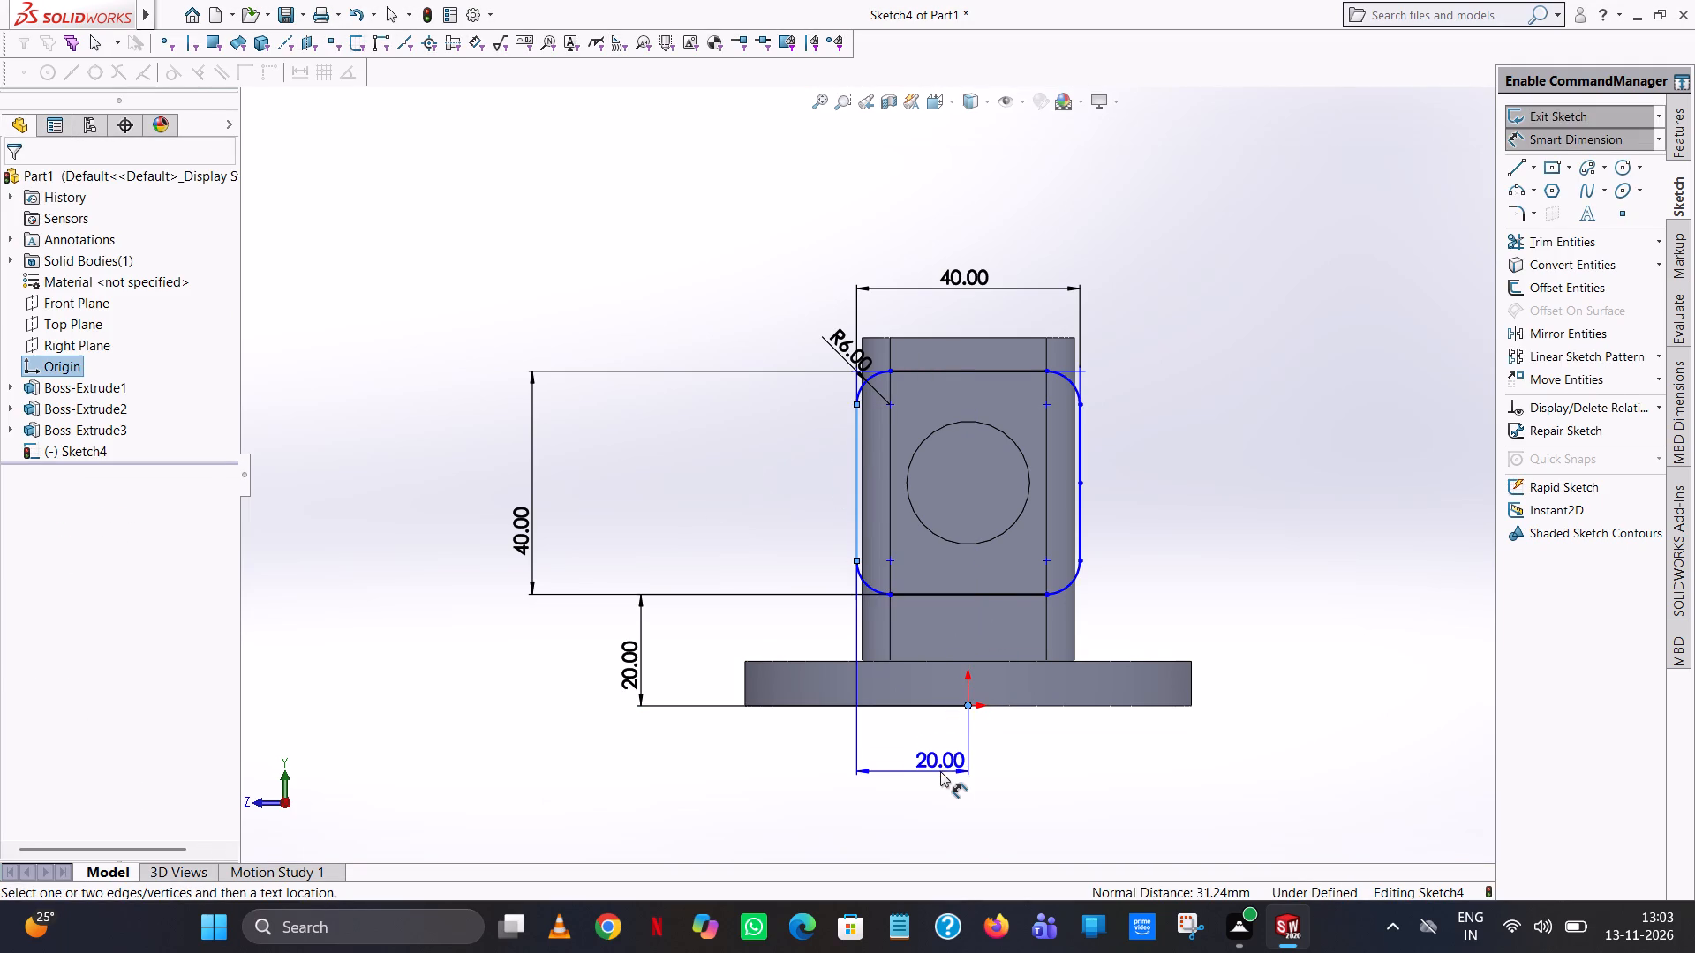
click(863, 740)
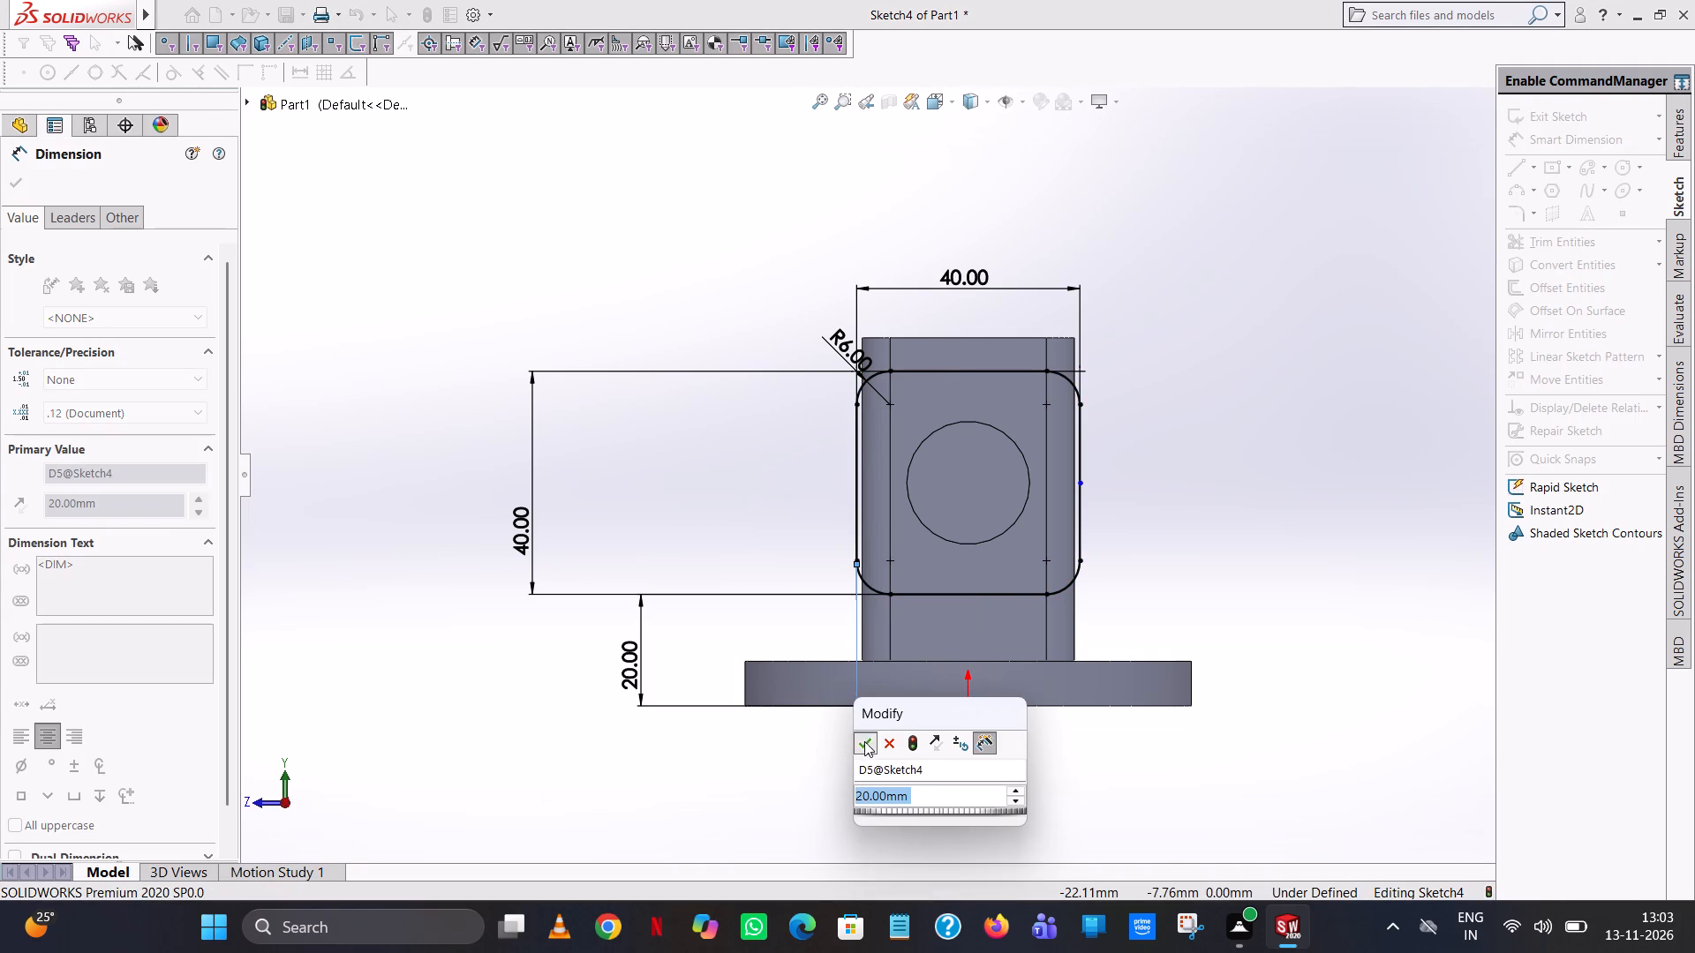
click(736, 744)
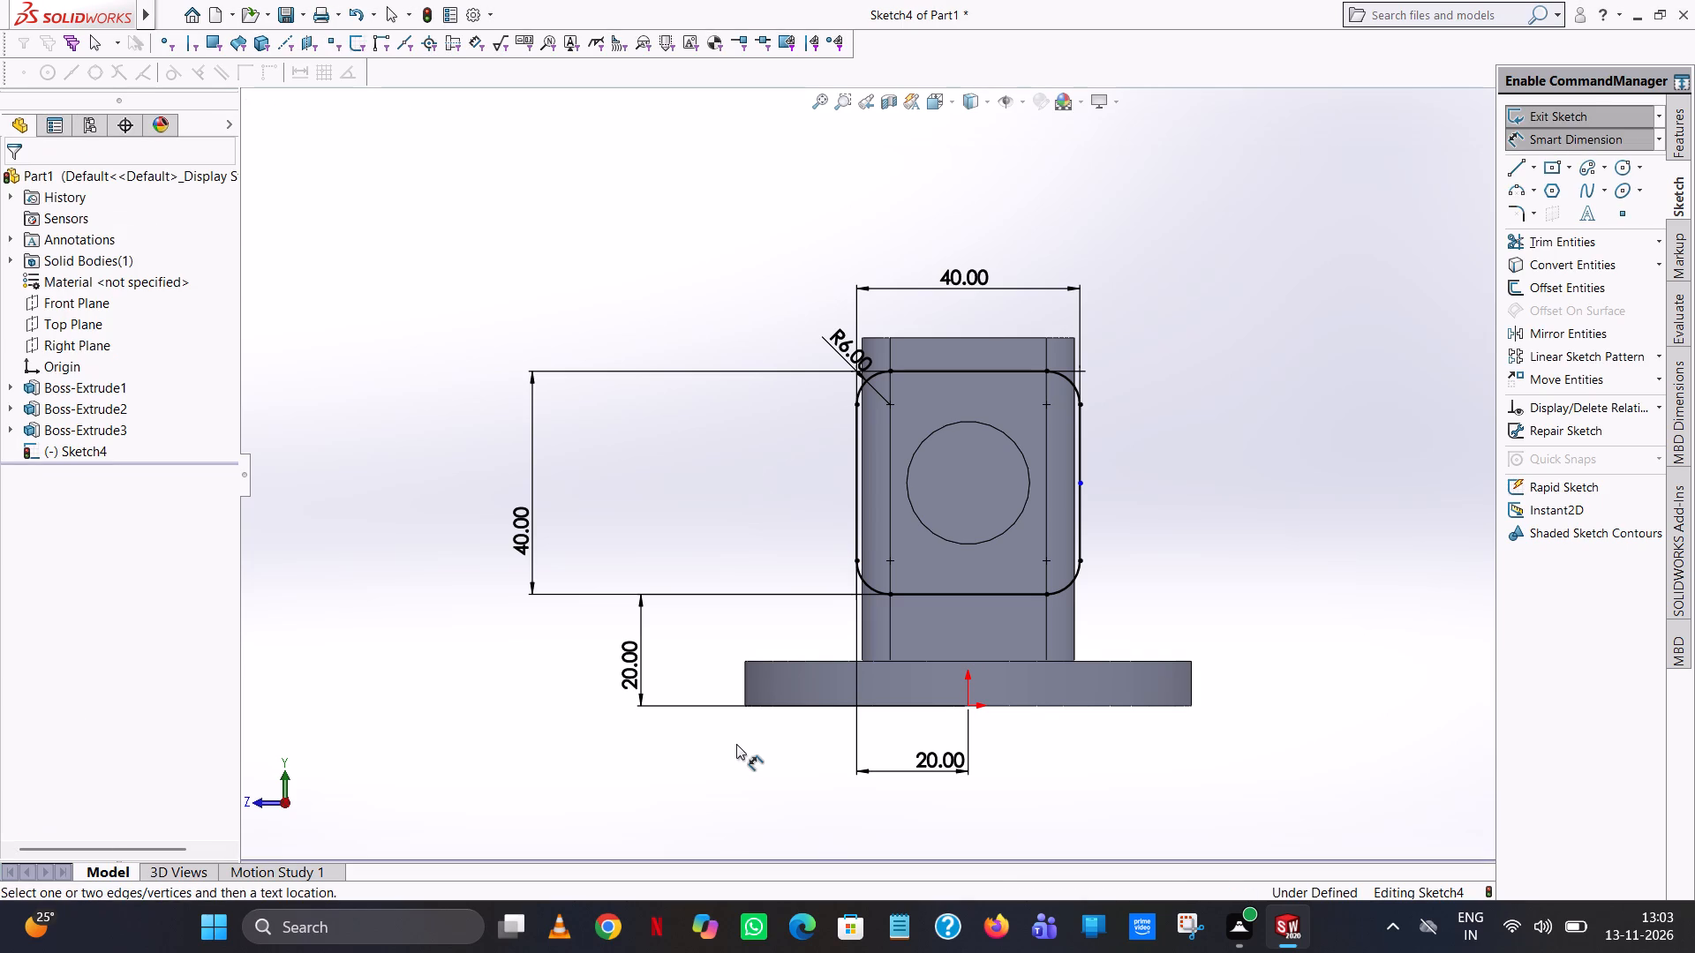
click(1226, 229)
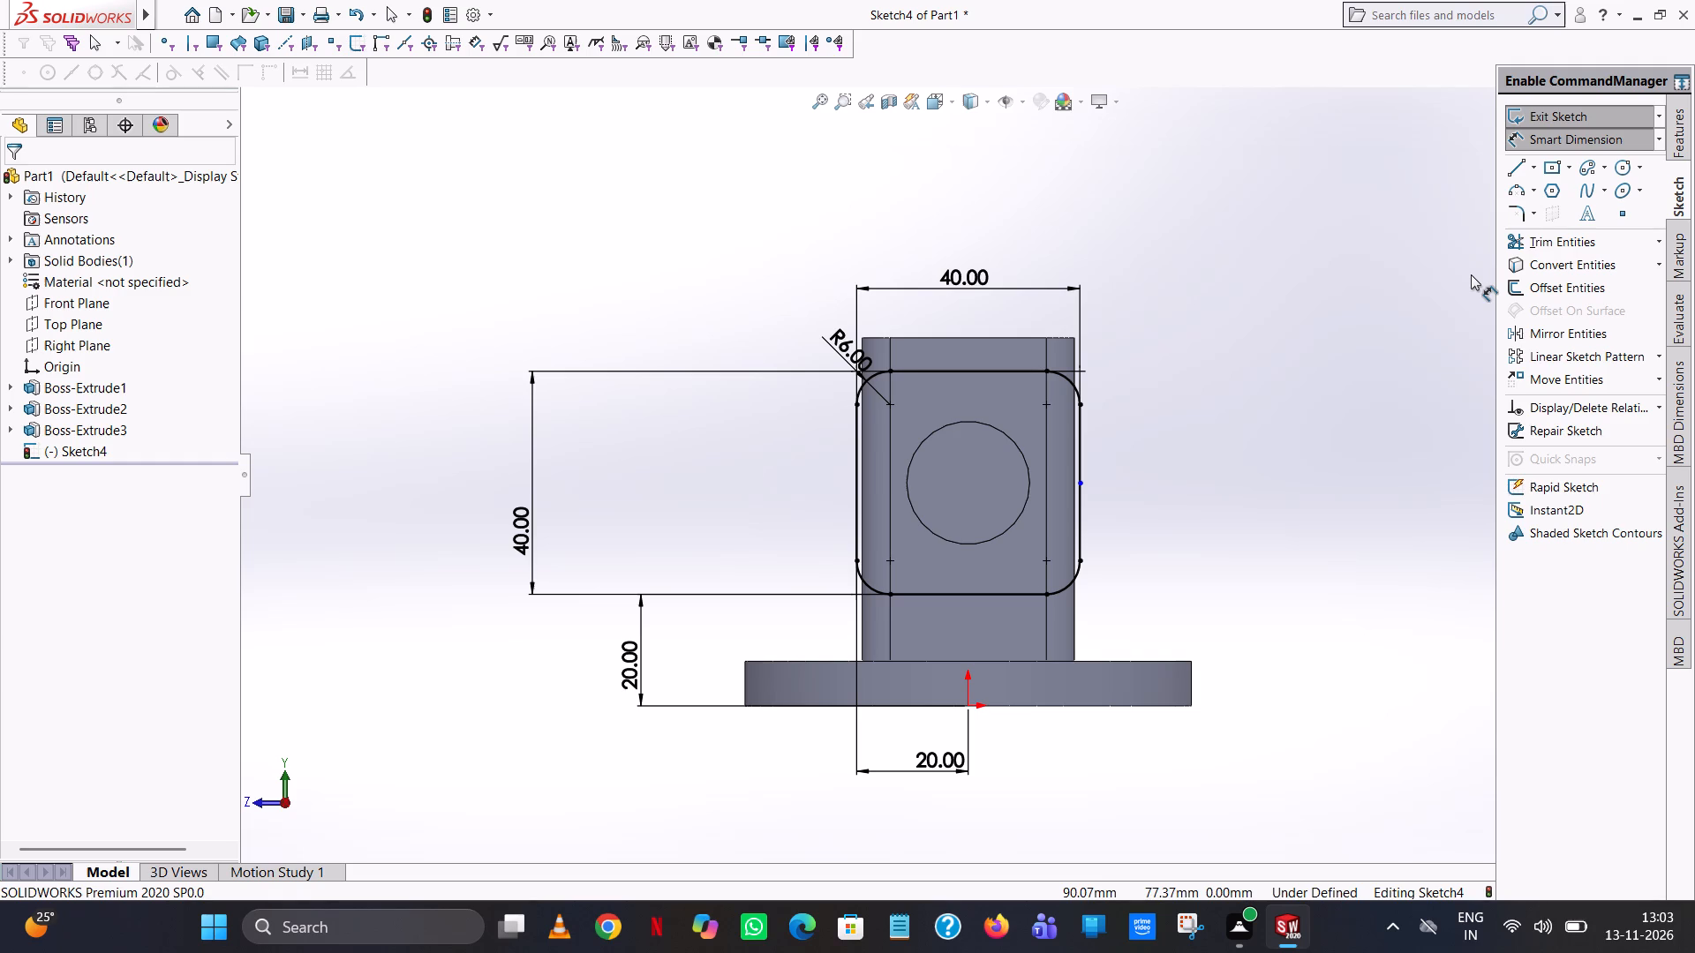
click(1286, 150)
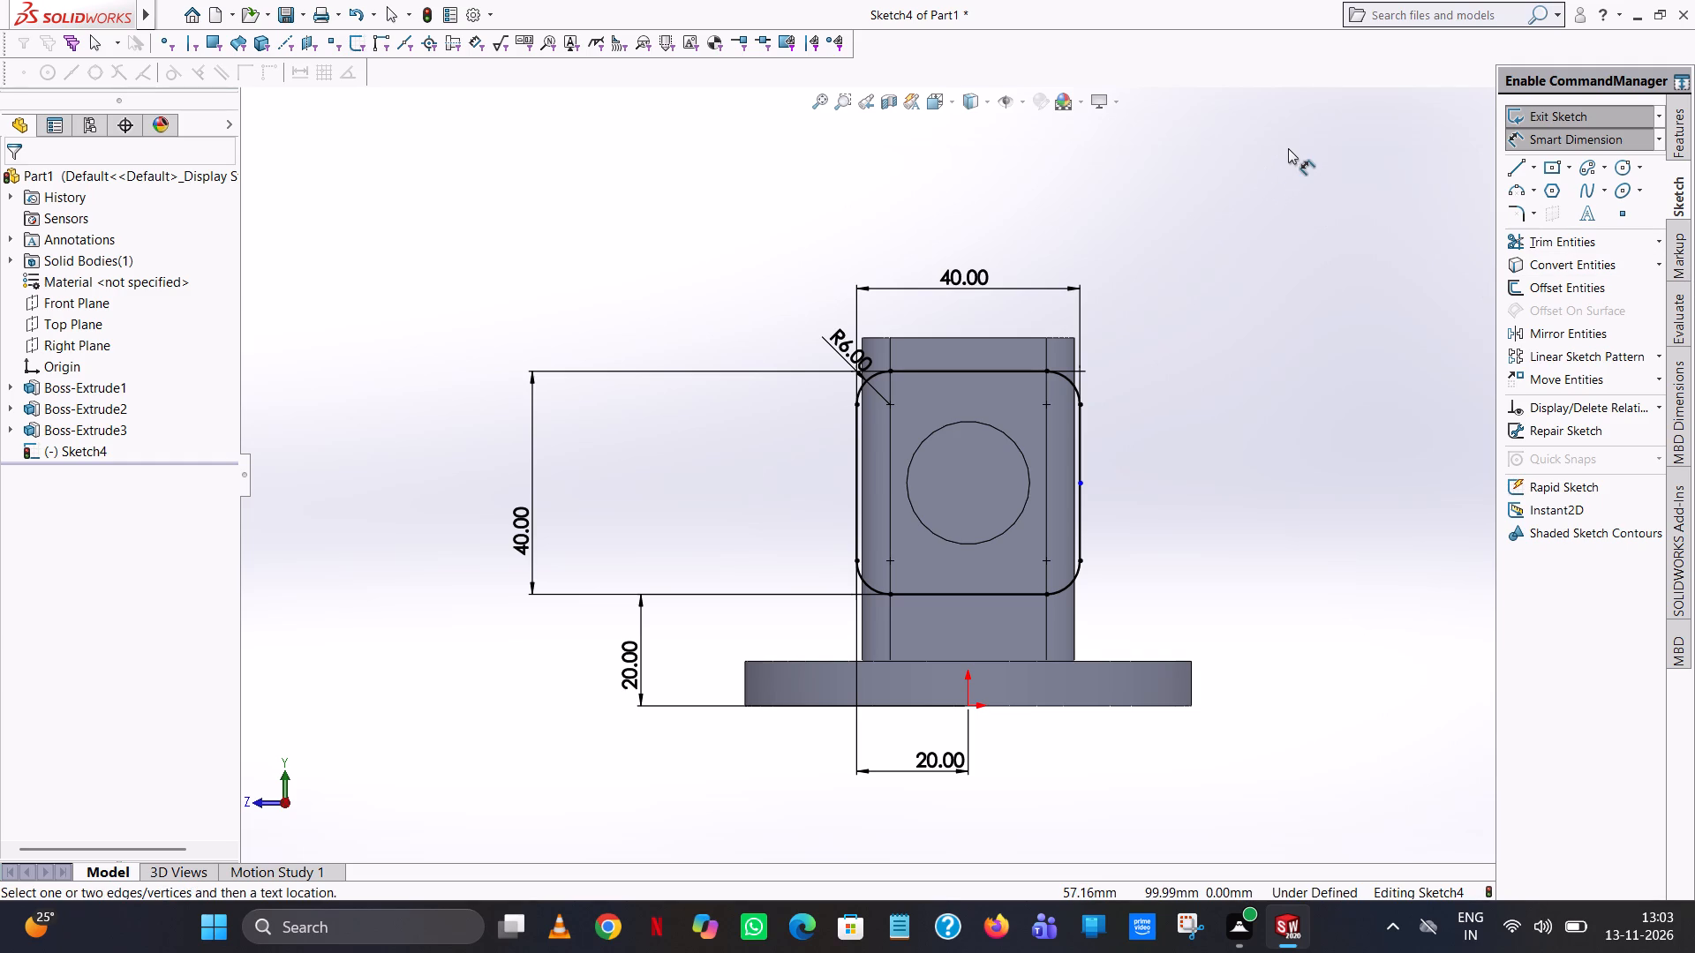
Dimension the loose point on the square's other vertical side at 20 mm above the square's bottom edge.
middle_drag(1153, 408, 1163, 468)
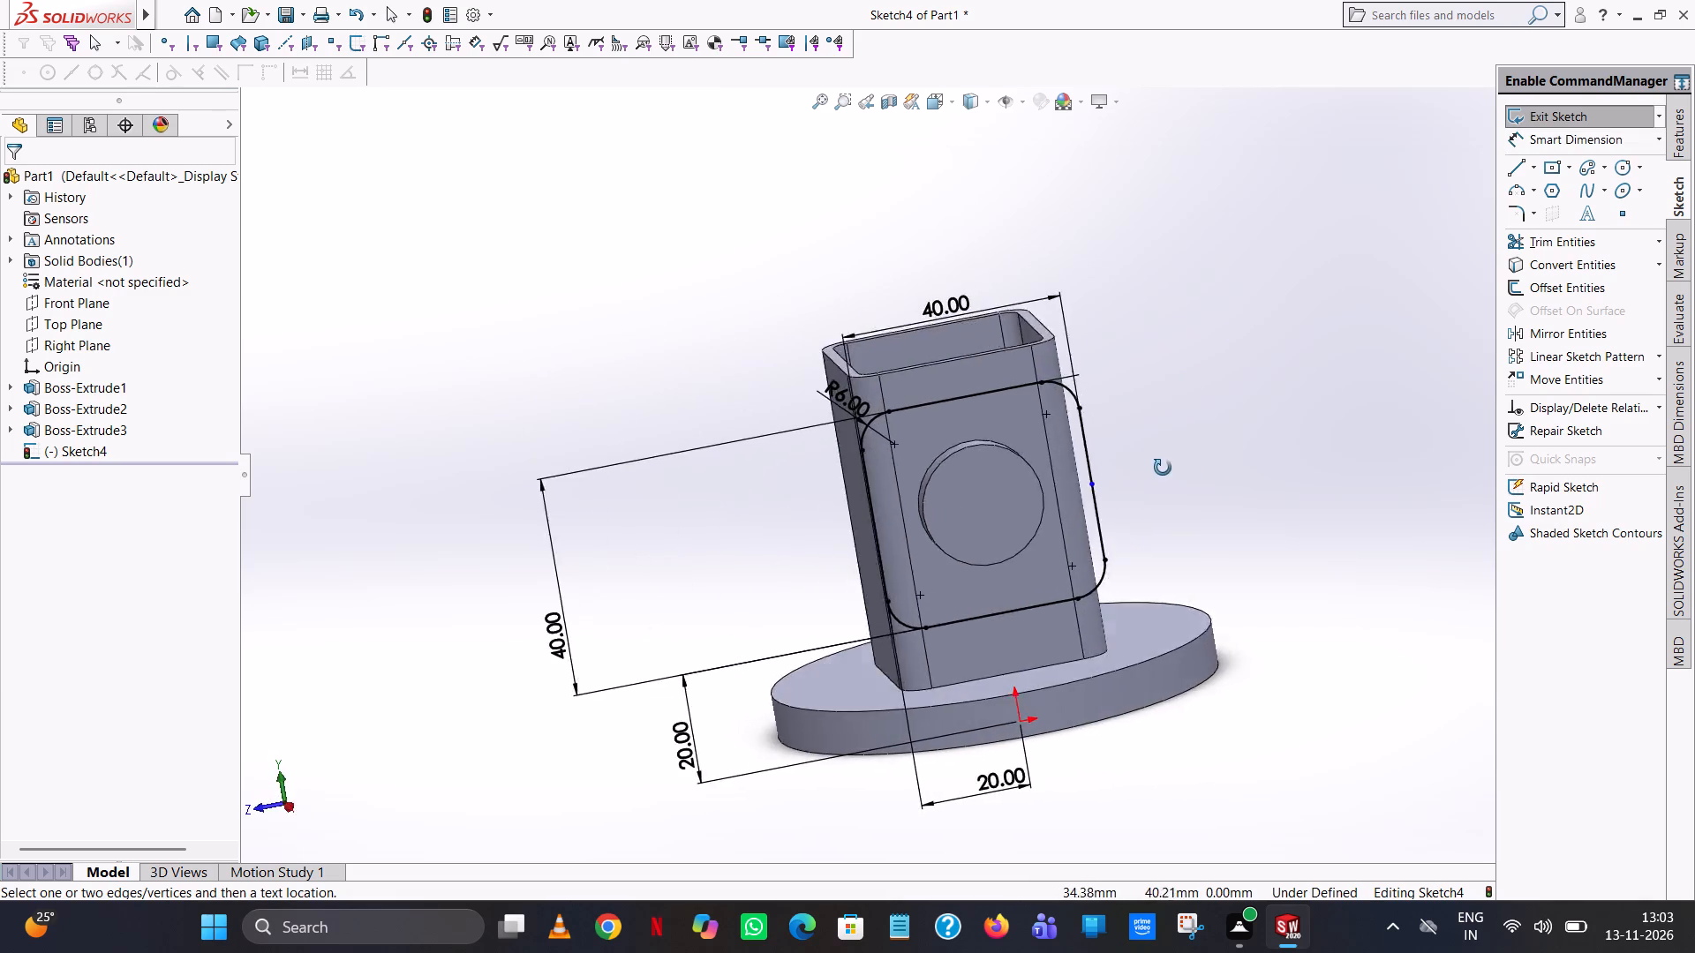
middle_drag(1163, 468, 1141, 467)
scroll(1141, 467, up, 1)
scroll(1042, 485, down, 8)
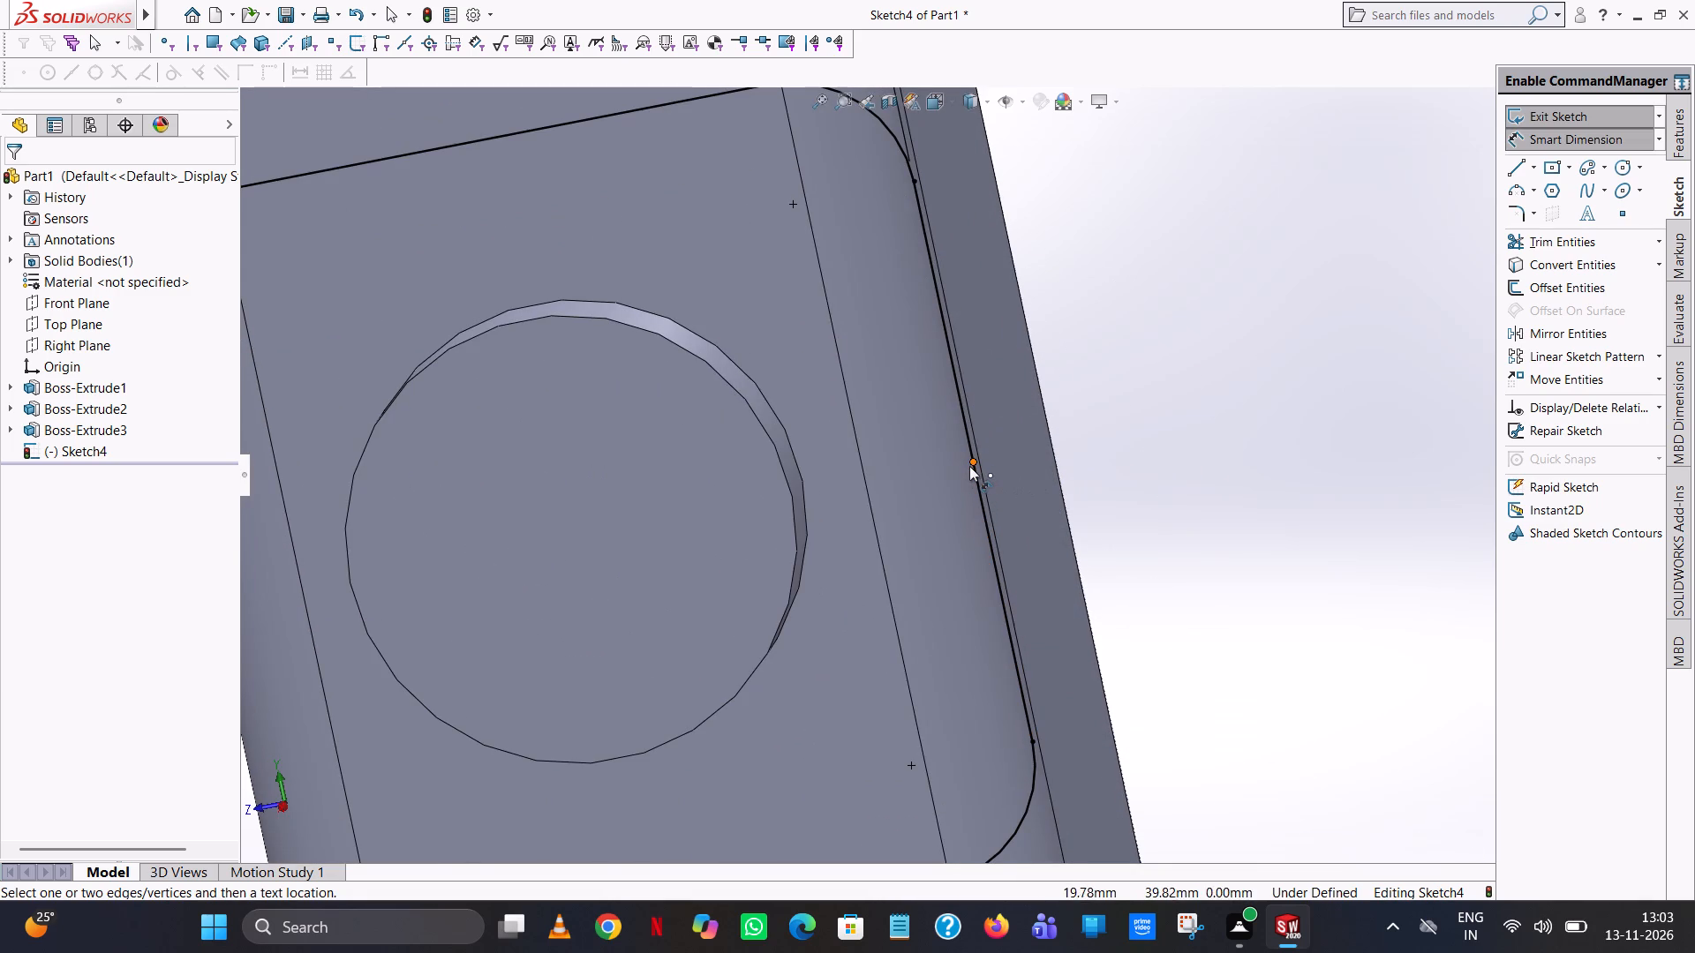
click(973, 460)
scroll(812, 506, up, 5)
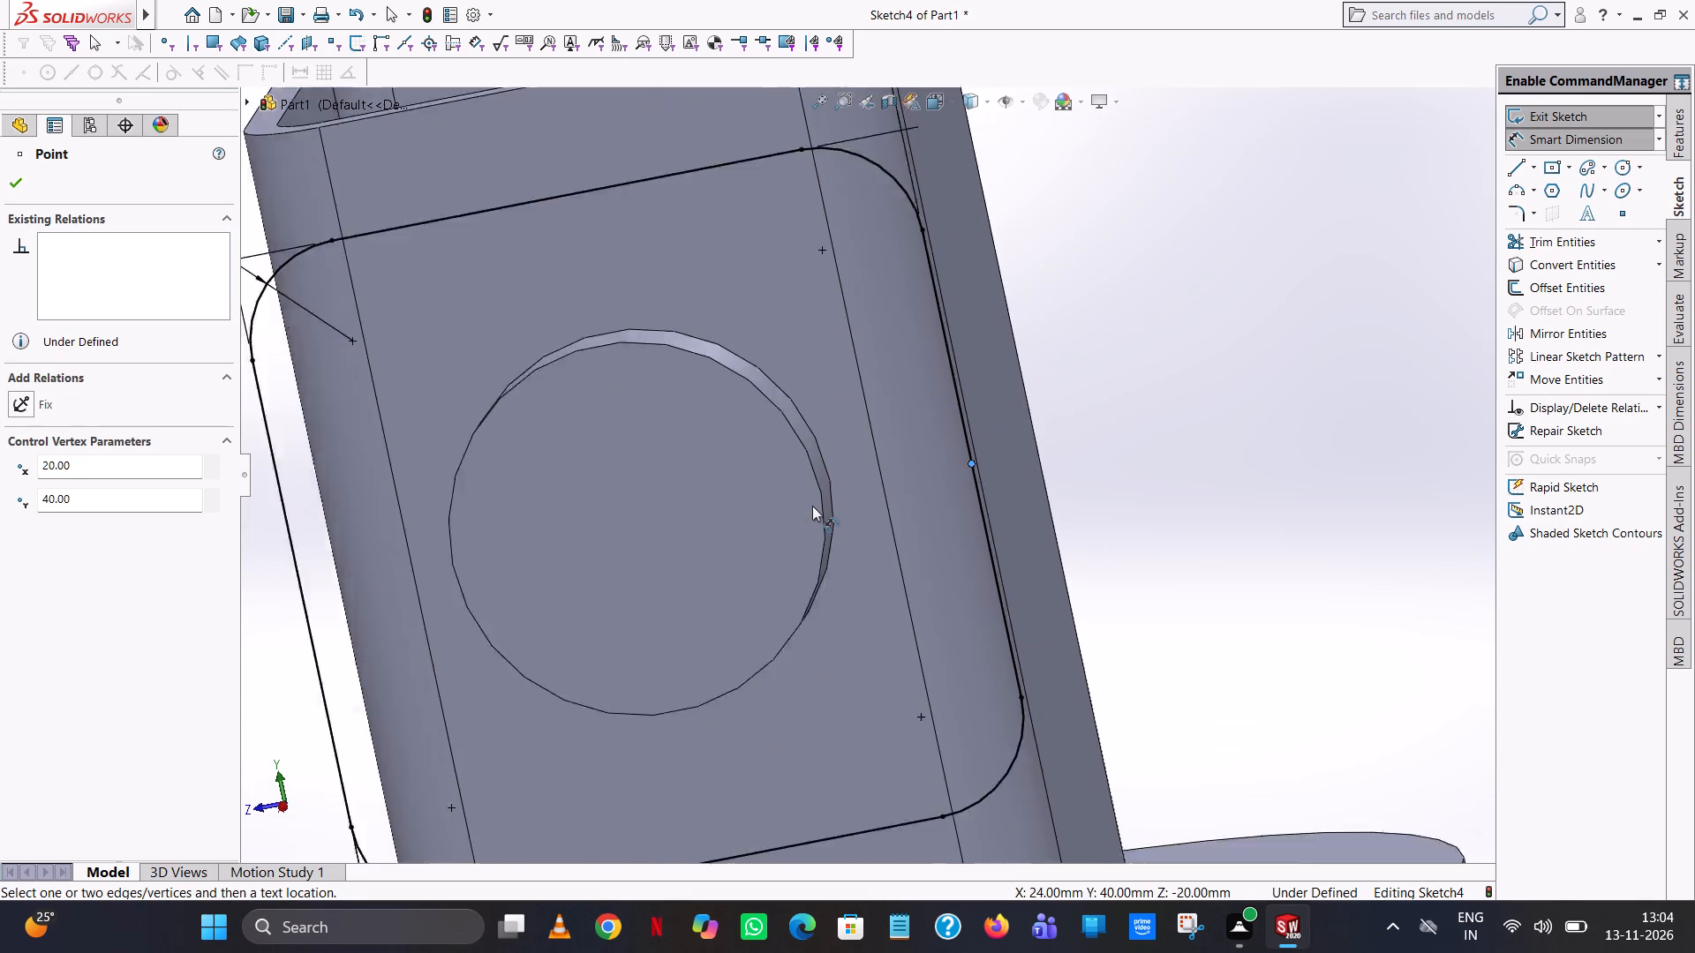
scroll(812, 506, up, 7)
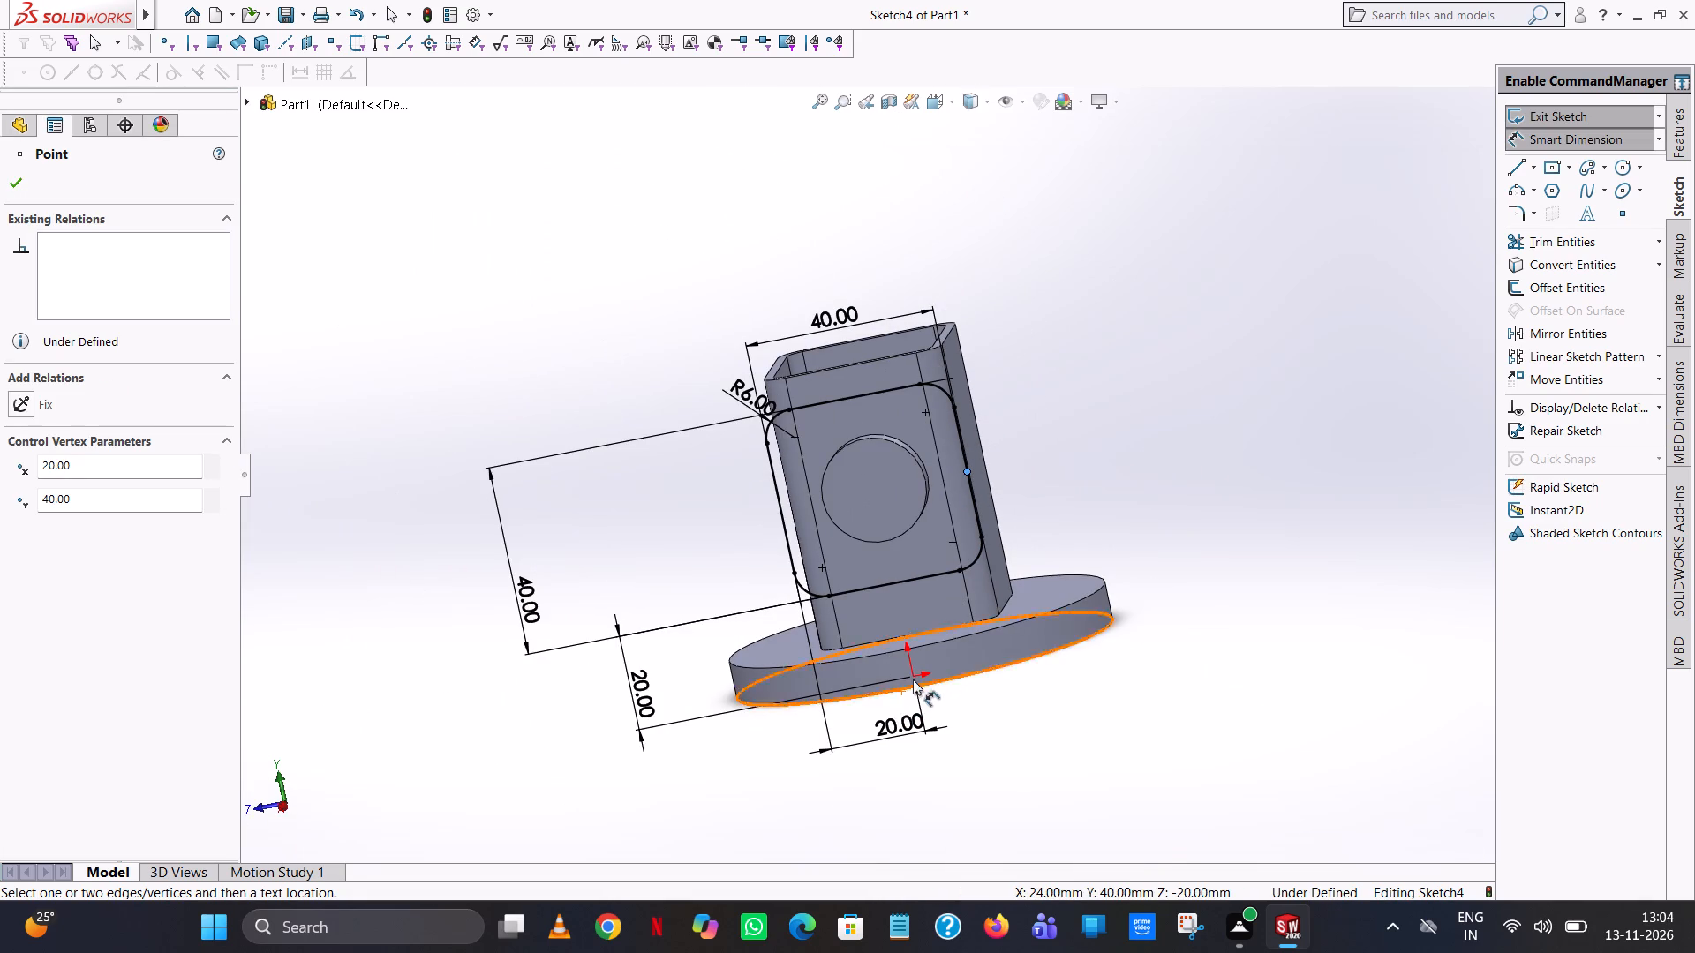
scroll(922, 650, up, 1)
middle_drag(922, 650, 938, 527)
scroll(955, 608, up, 1)
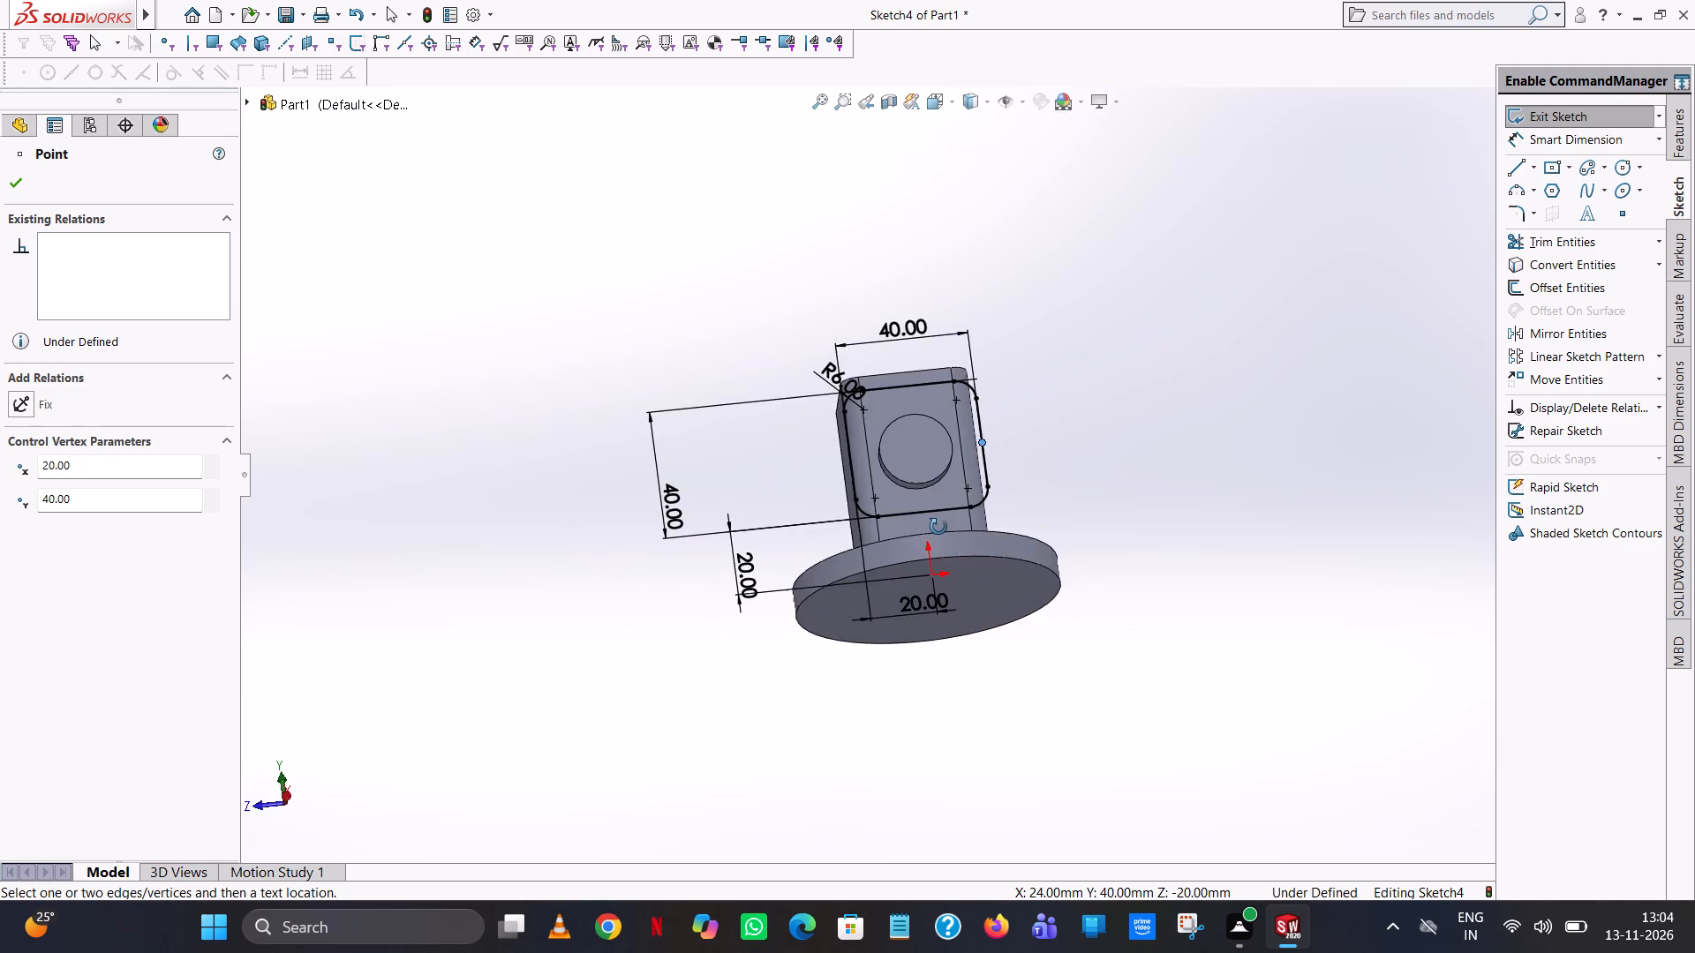
middle_drag(938, 527, 920, 604)
click(917, 538)
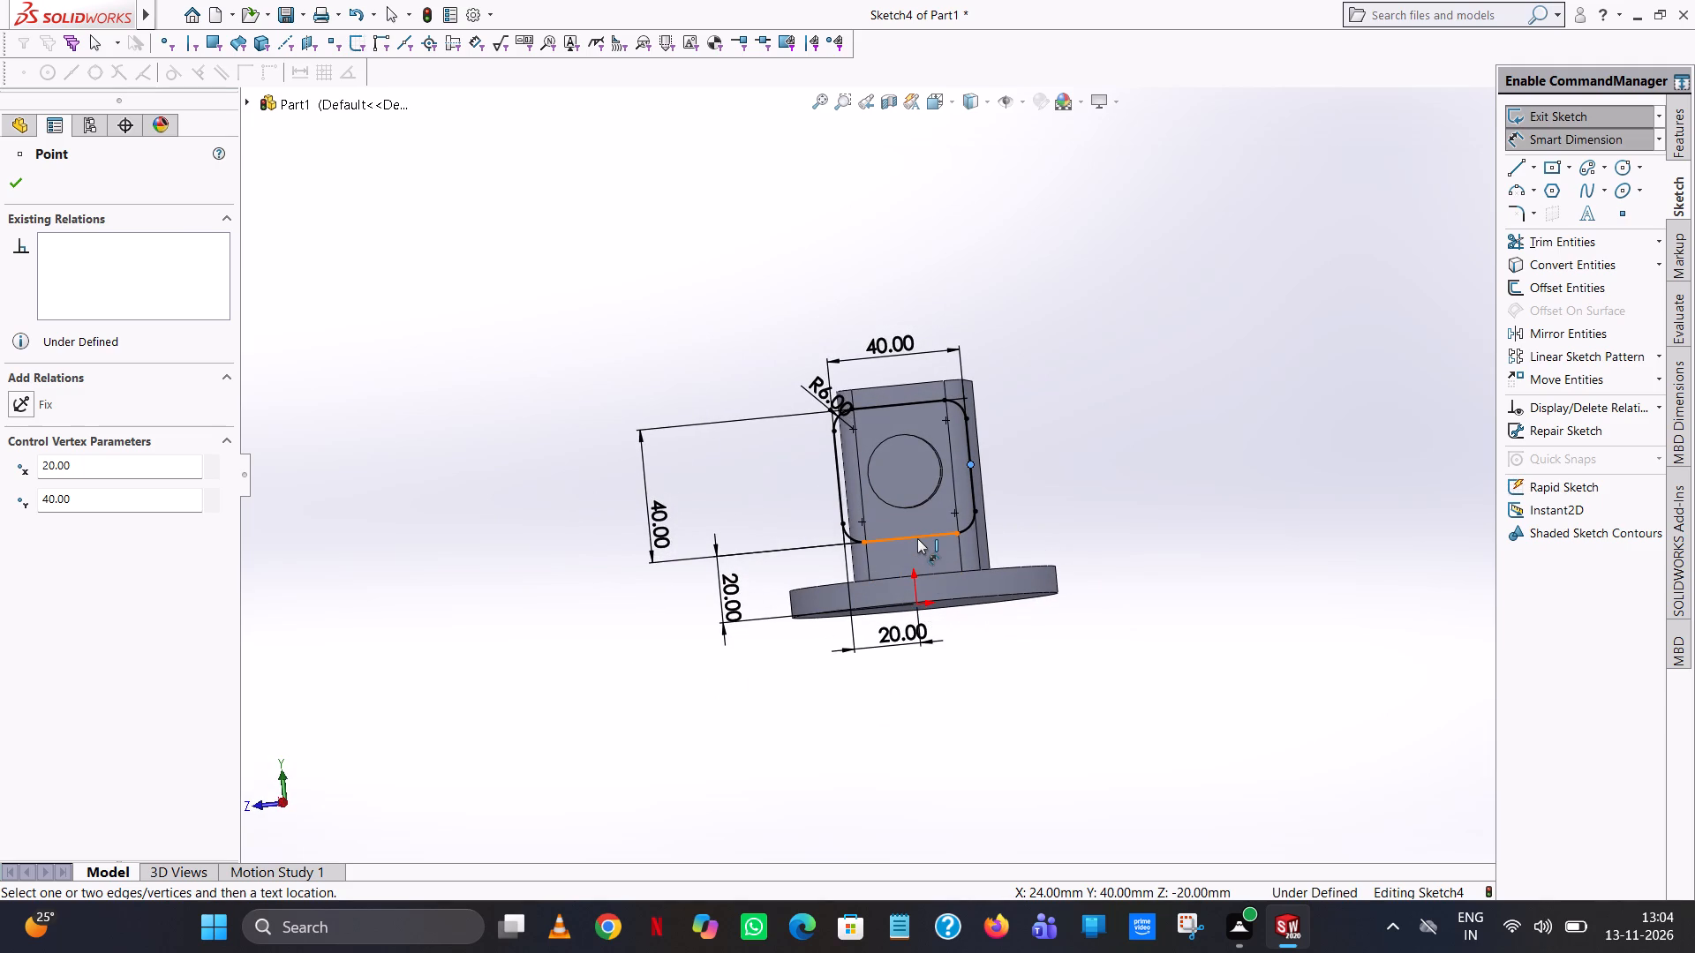
click(770, 518)
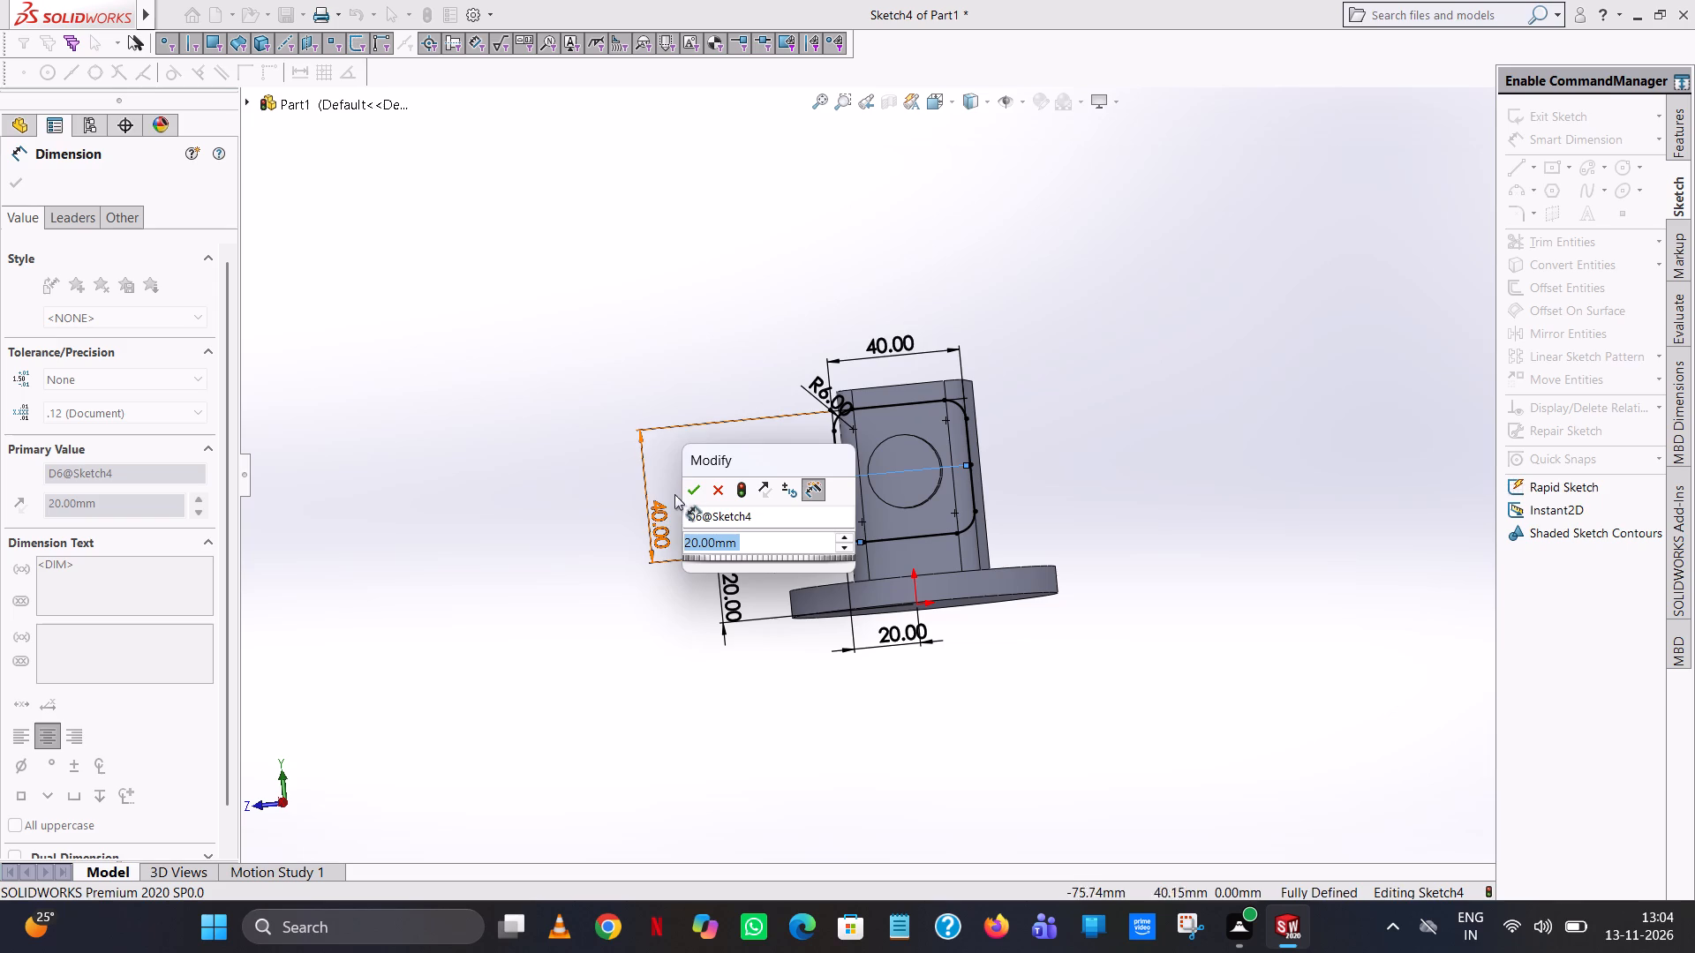
click(697, 492)
click(650, 335)
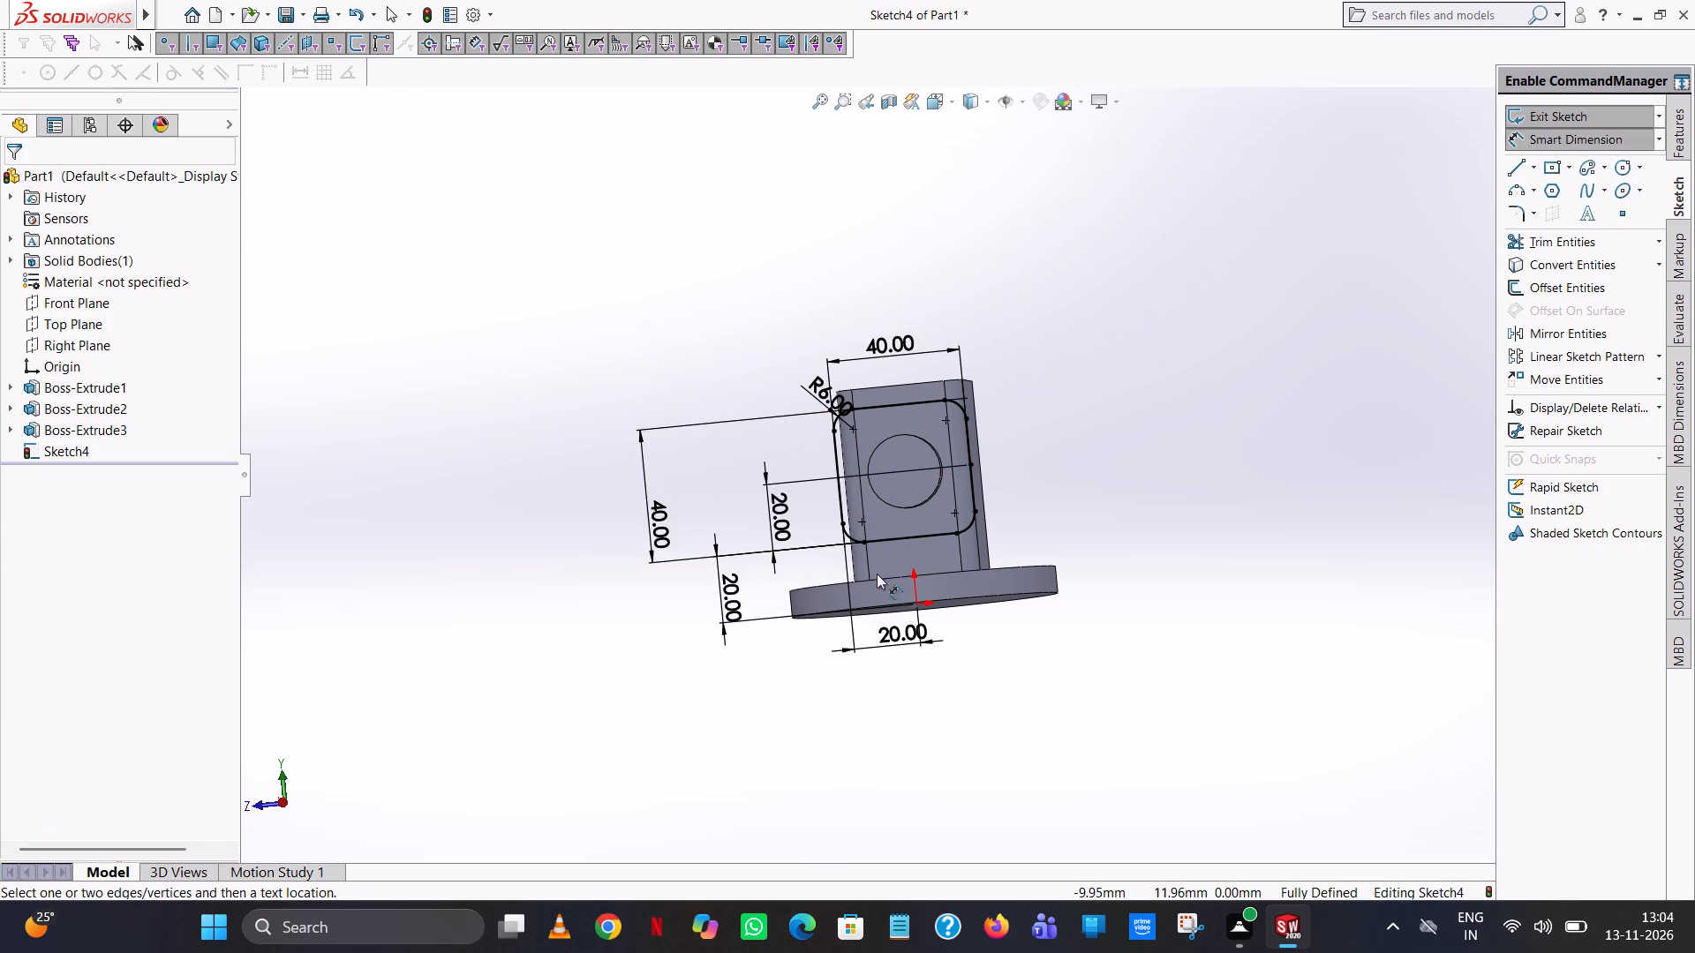
click(1101, 409)
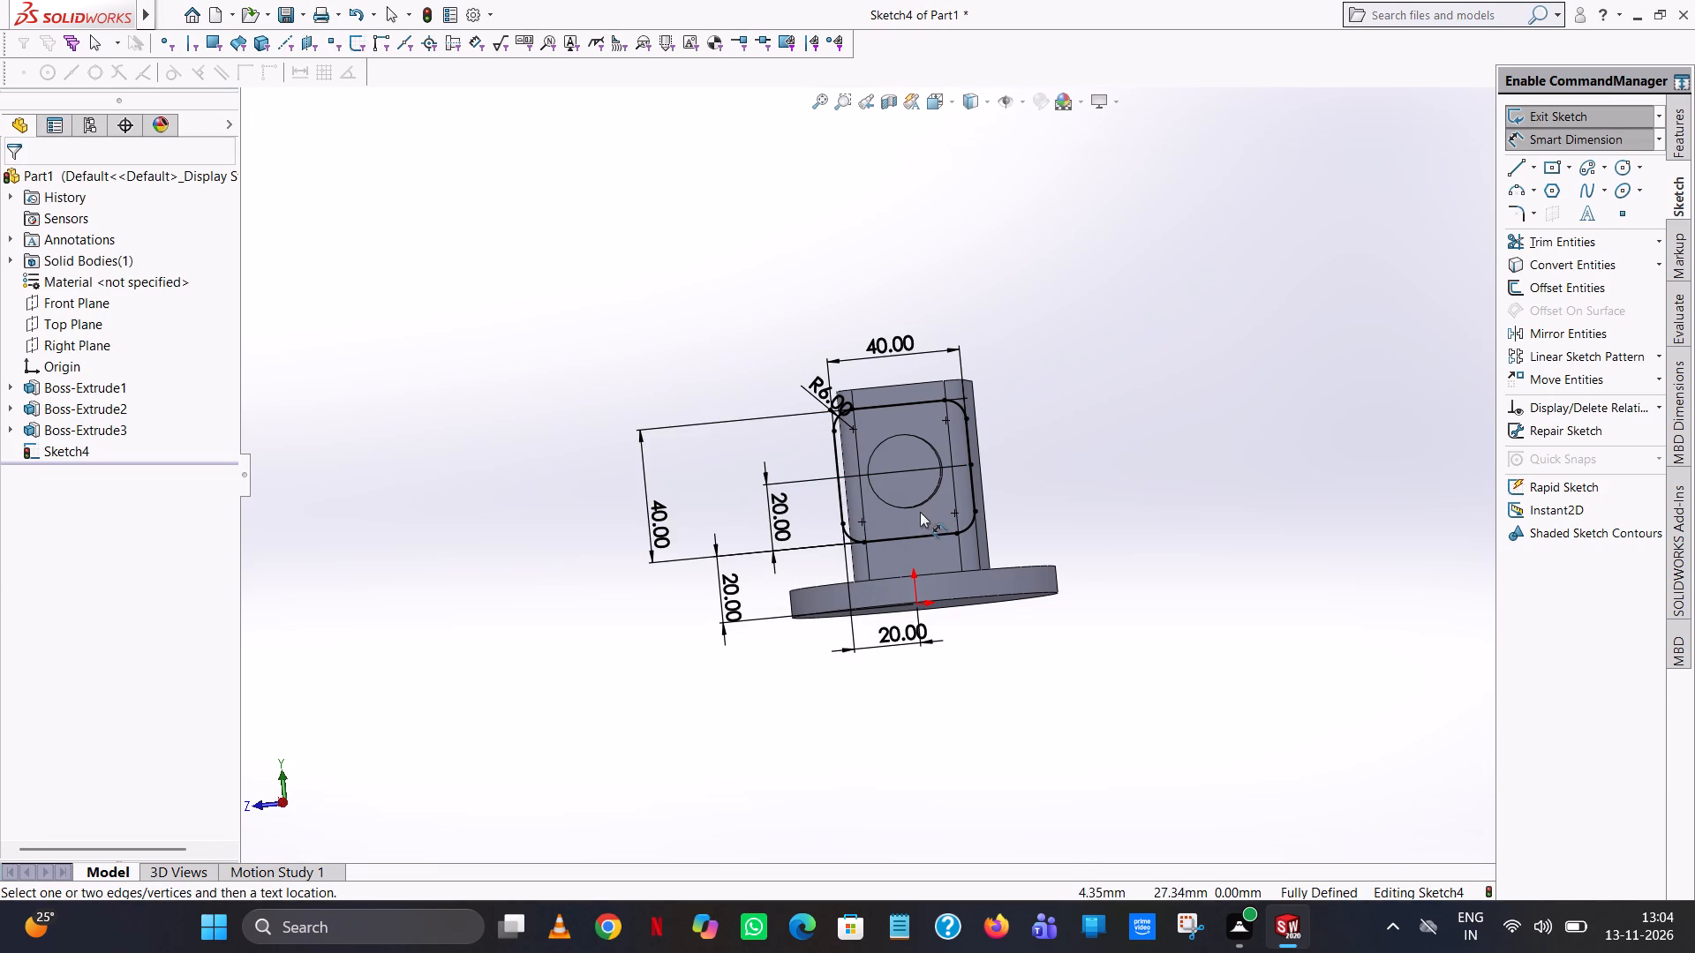
Extrude the rounded square 8 mm outward from the round boss, blind and merged with the body.
scroll(908, 506, down, 10)
scroll(909, 506, up, 7)
middle_drag(917, 507, 968, 512)
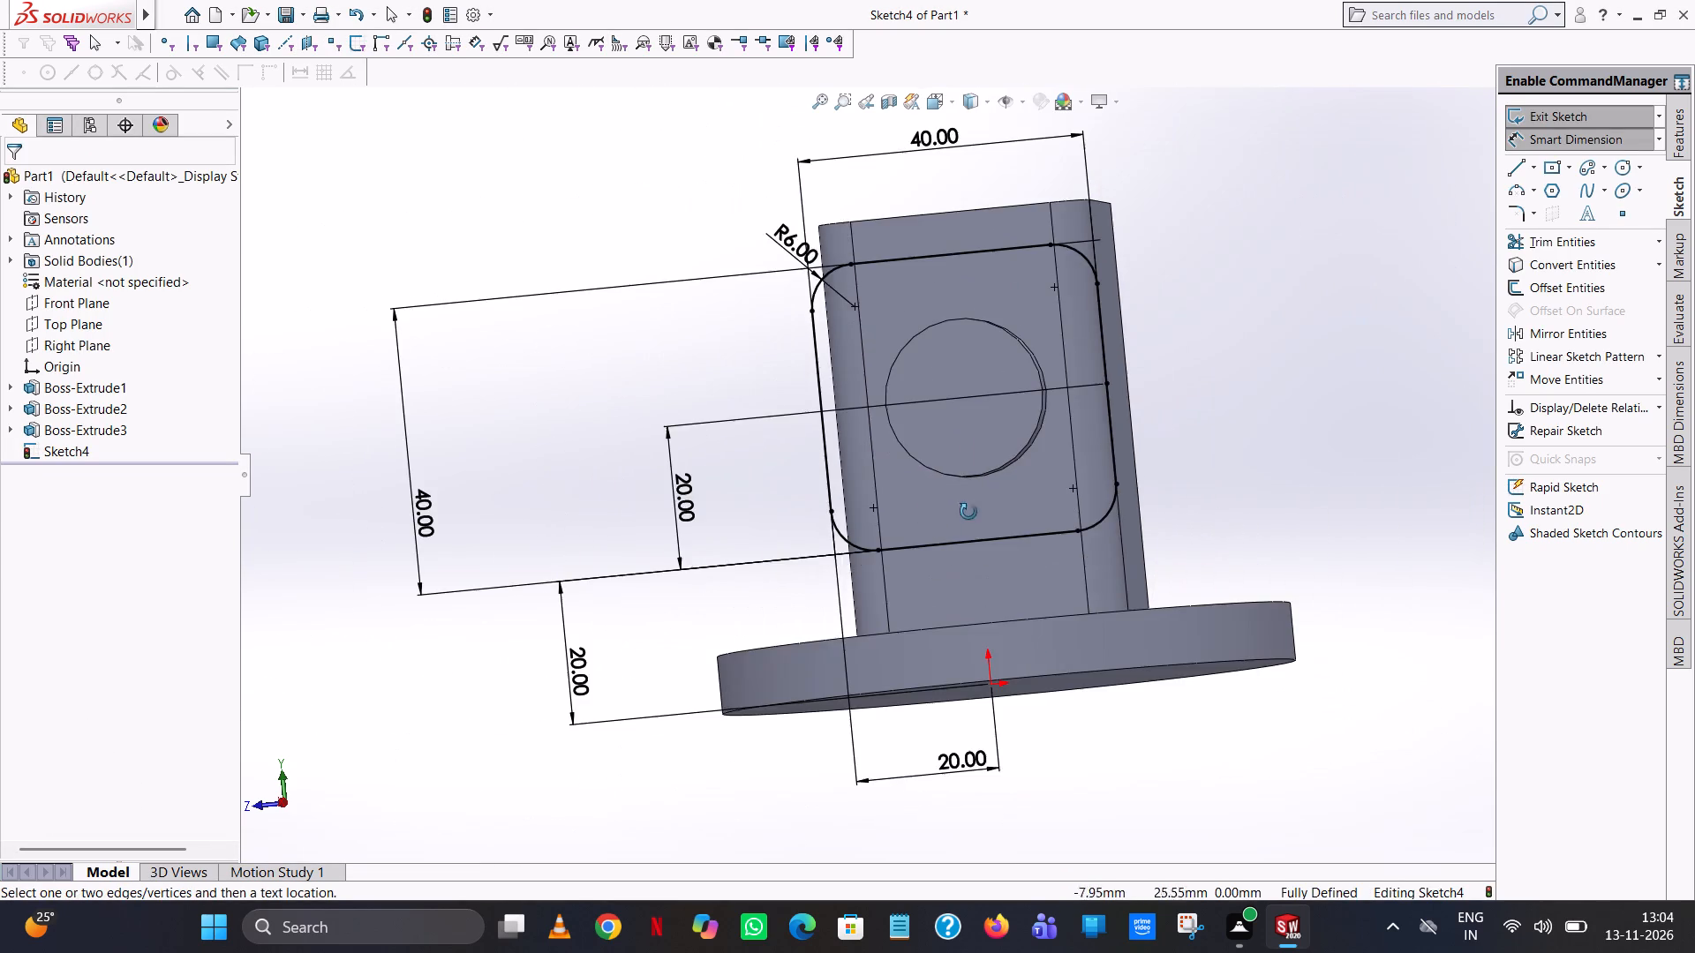
middle_drag(968, 512, 1108, 494)
scroll(1148, 316, down, 7)
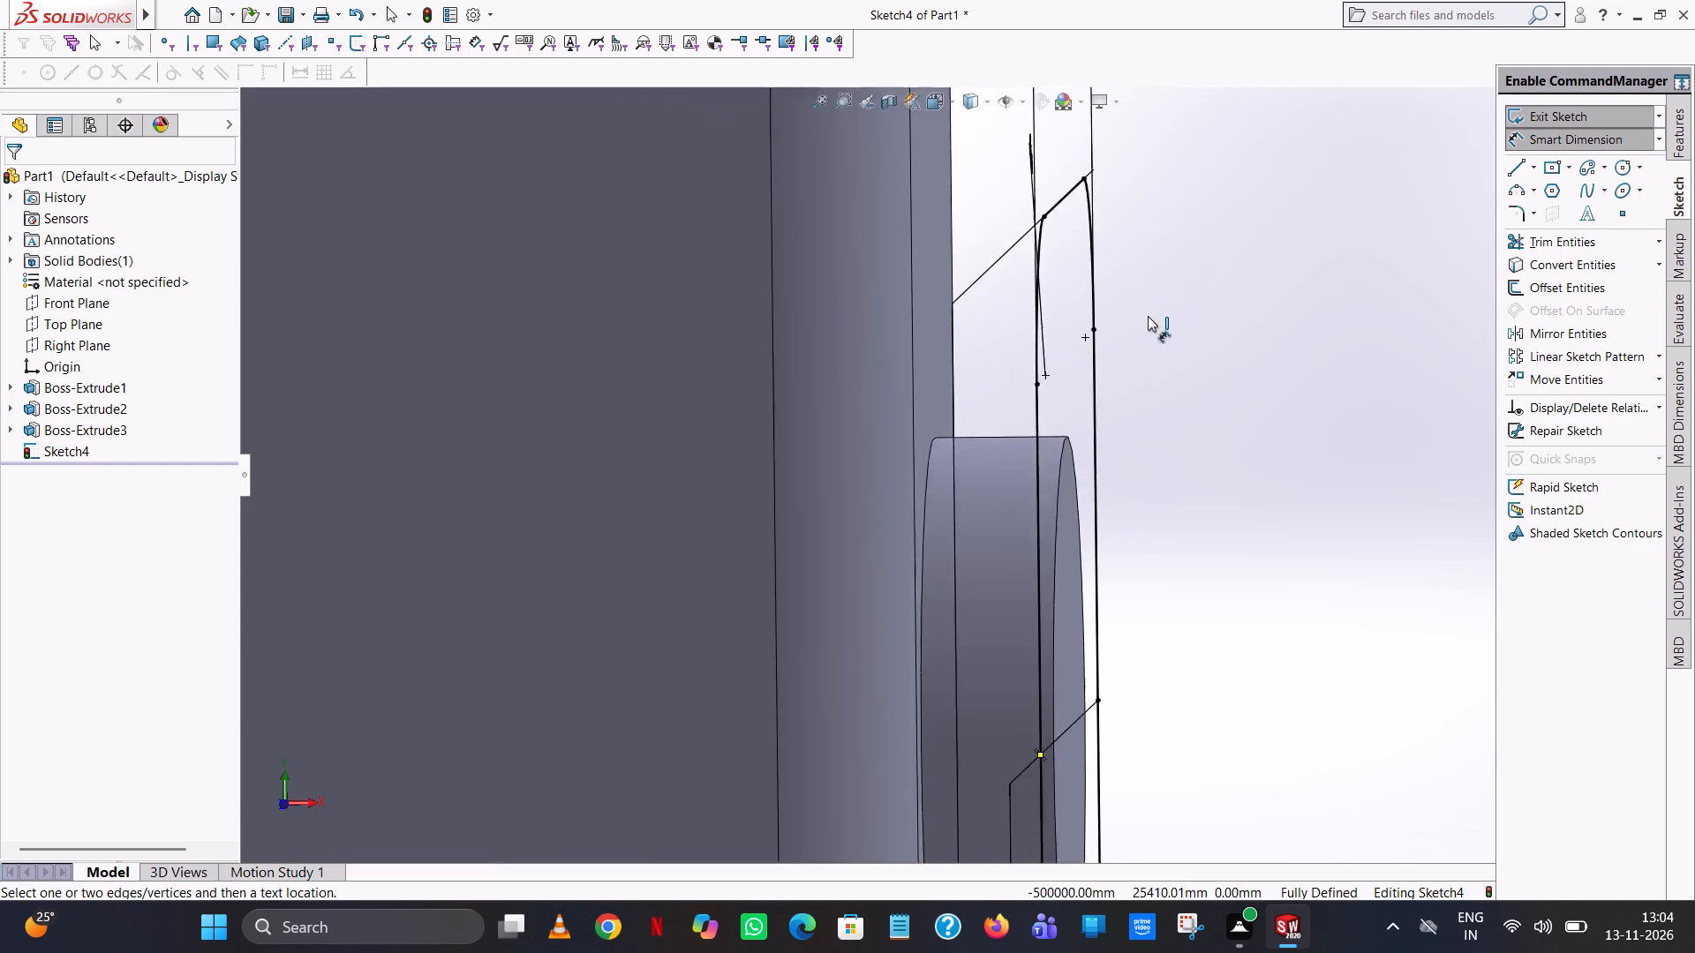
scroll(1148, 316, down, 2)
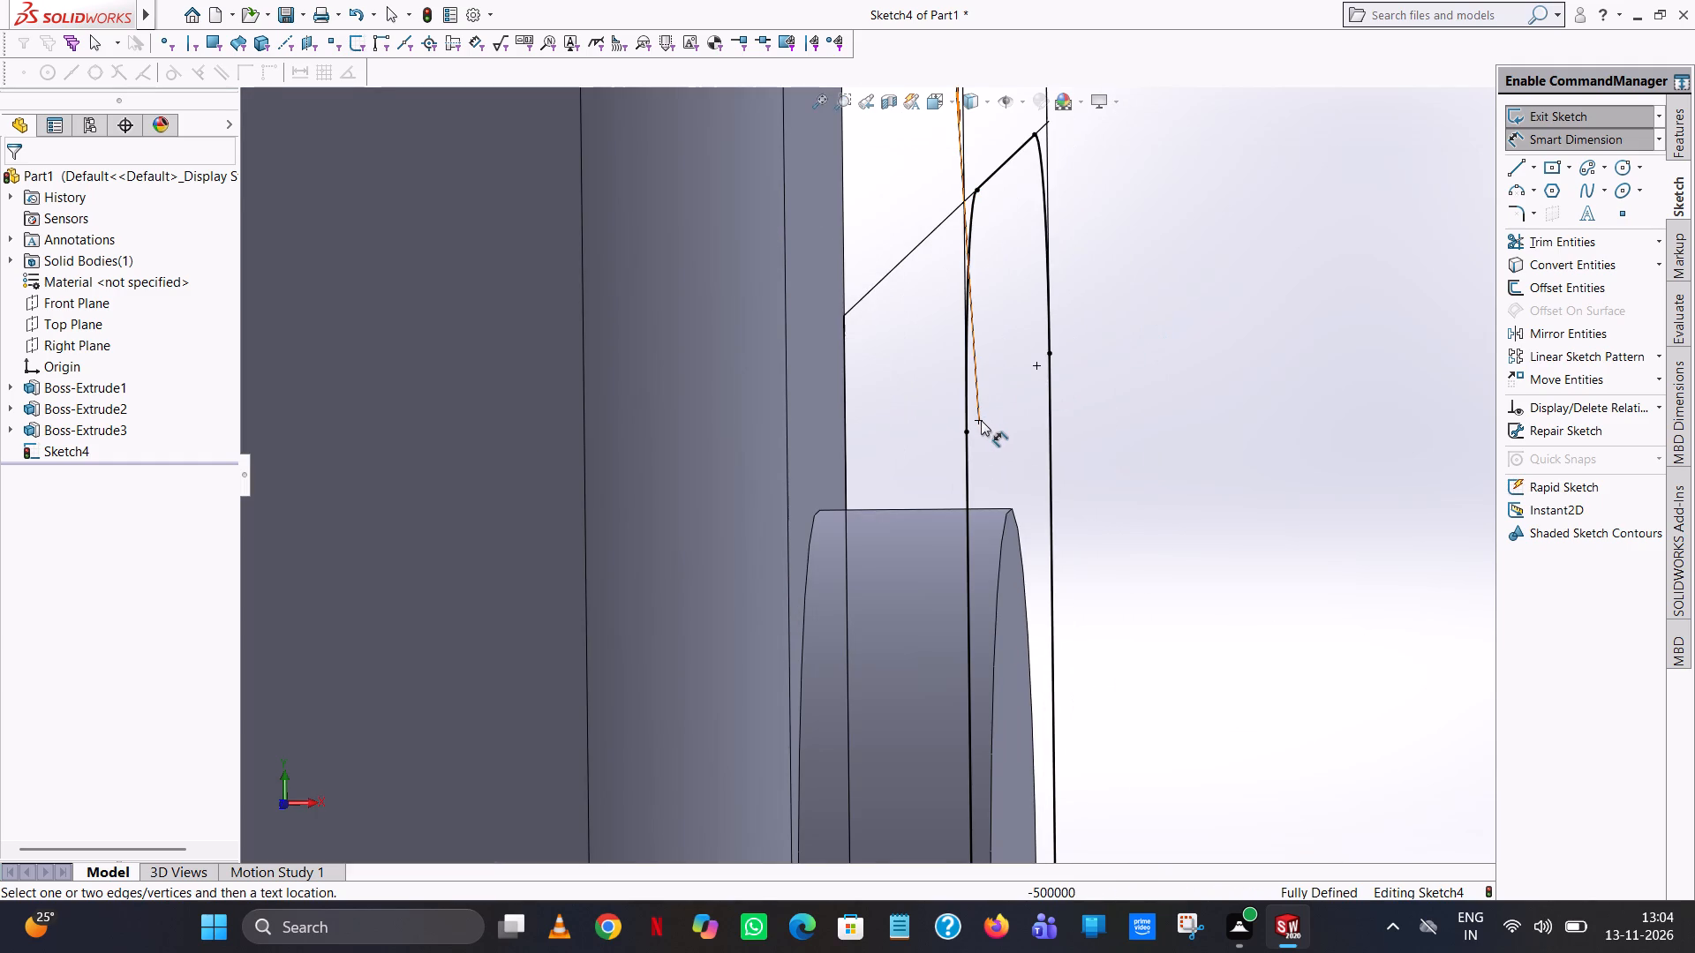
scroll(983, 420, up, 5)
scroll(983, 420, down, 3)
scroll(983, 420, up, 9)
scroll(960, 690, up, 2)
middle_drag(958, 683, 967, 652)
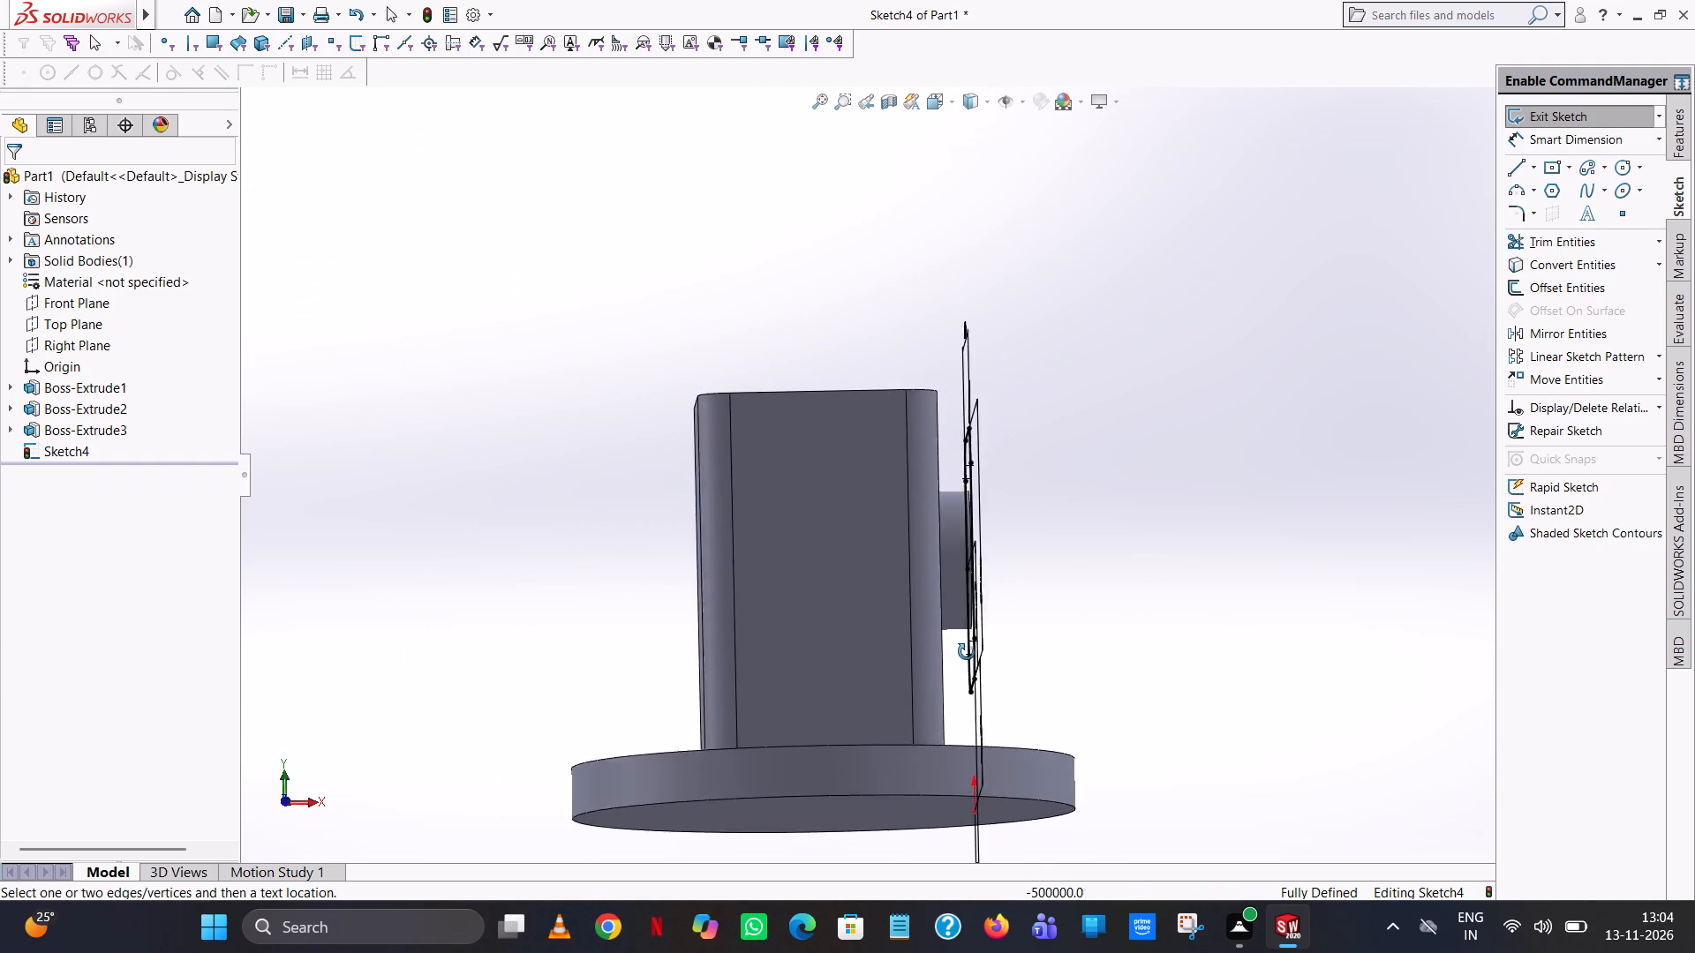
middle_drag(967, 652, 966, 681)
click(1675, 143)
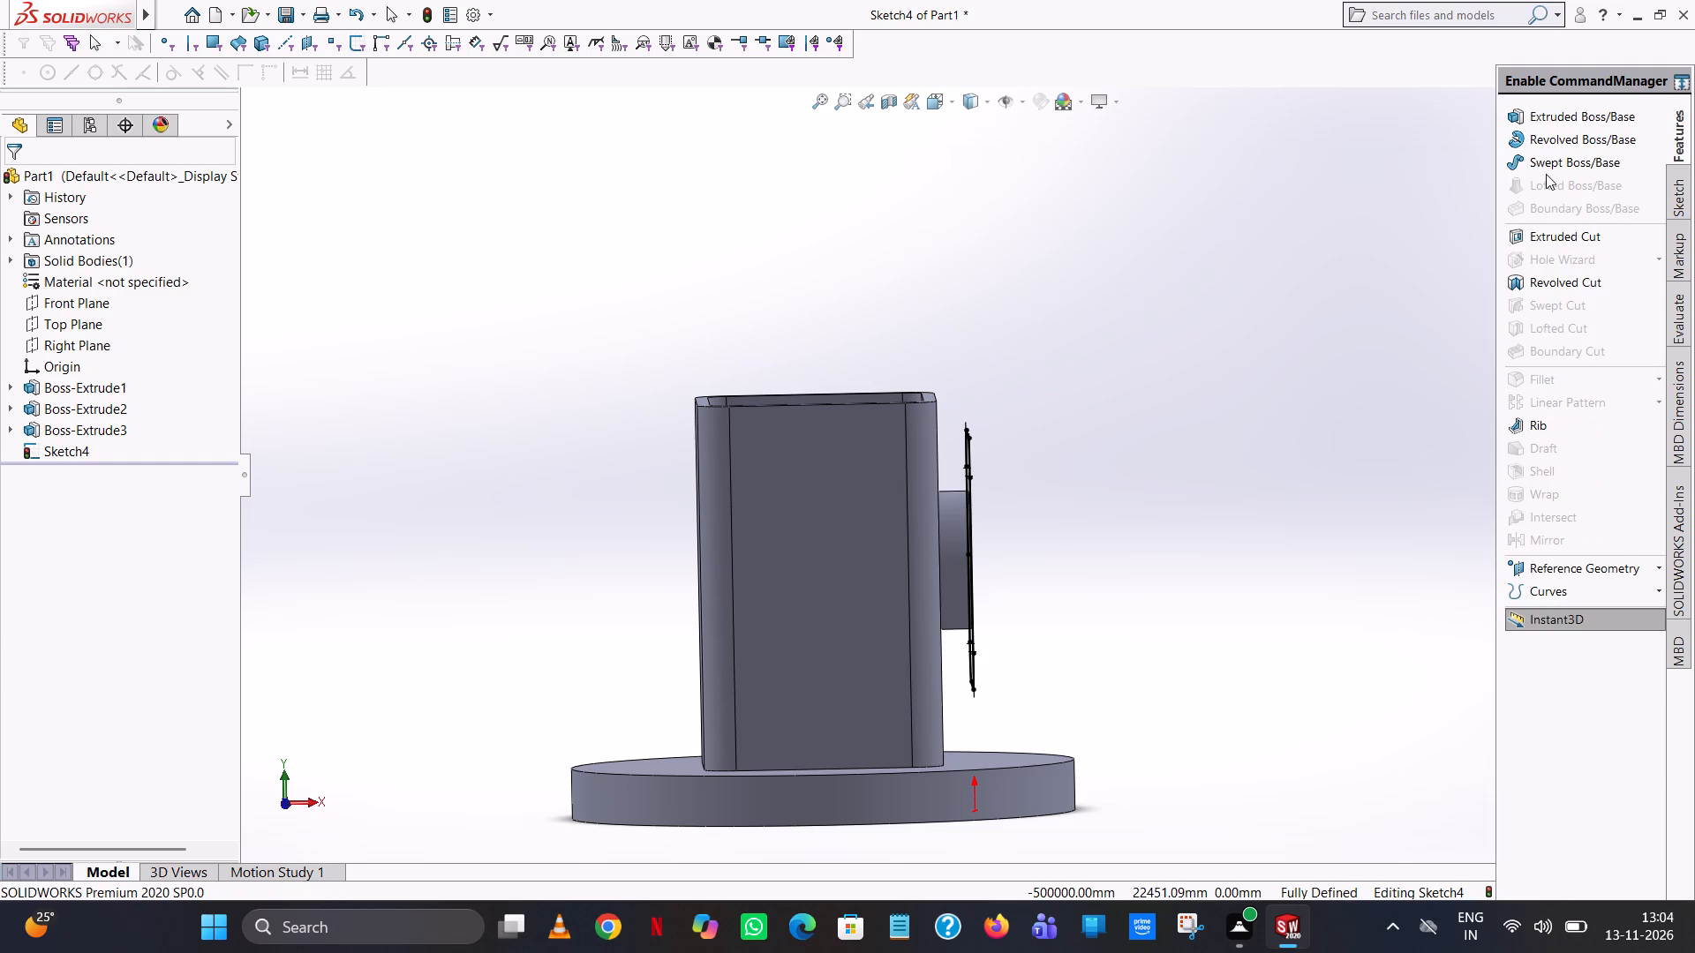
click(1544, 122)
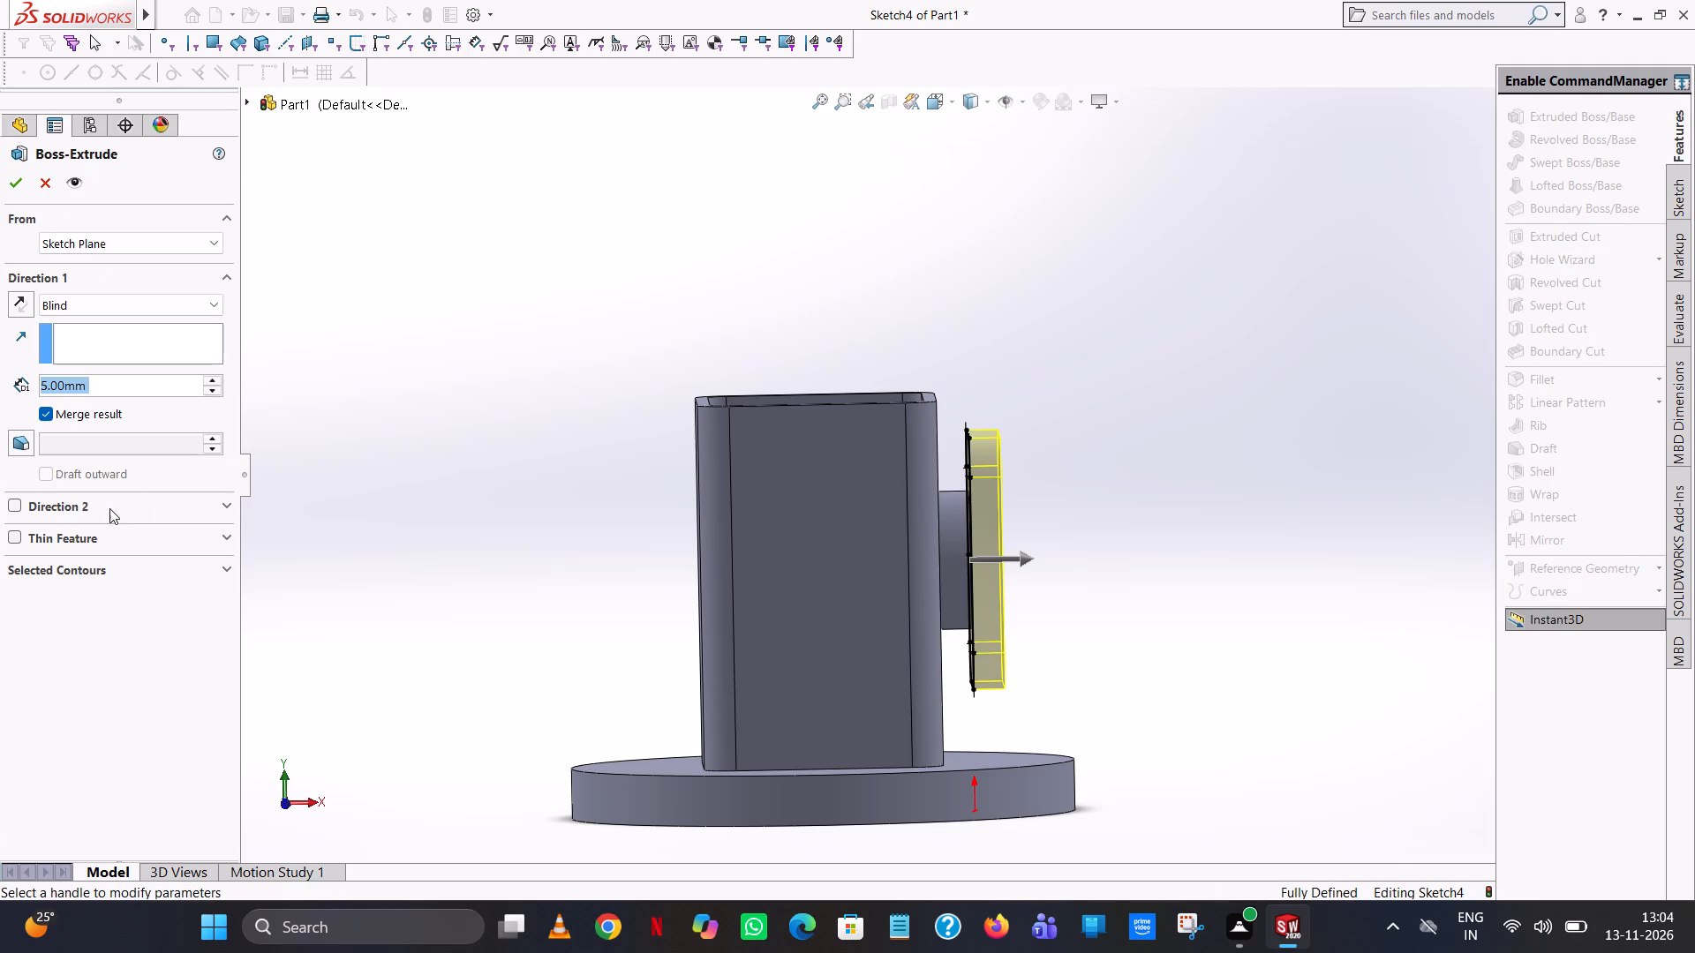
key(8)
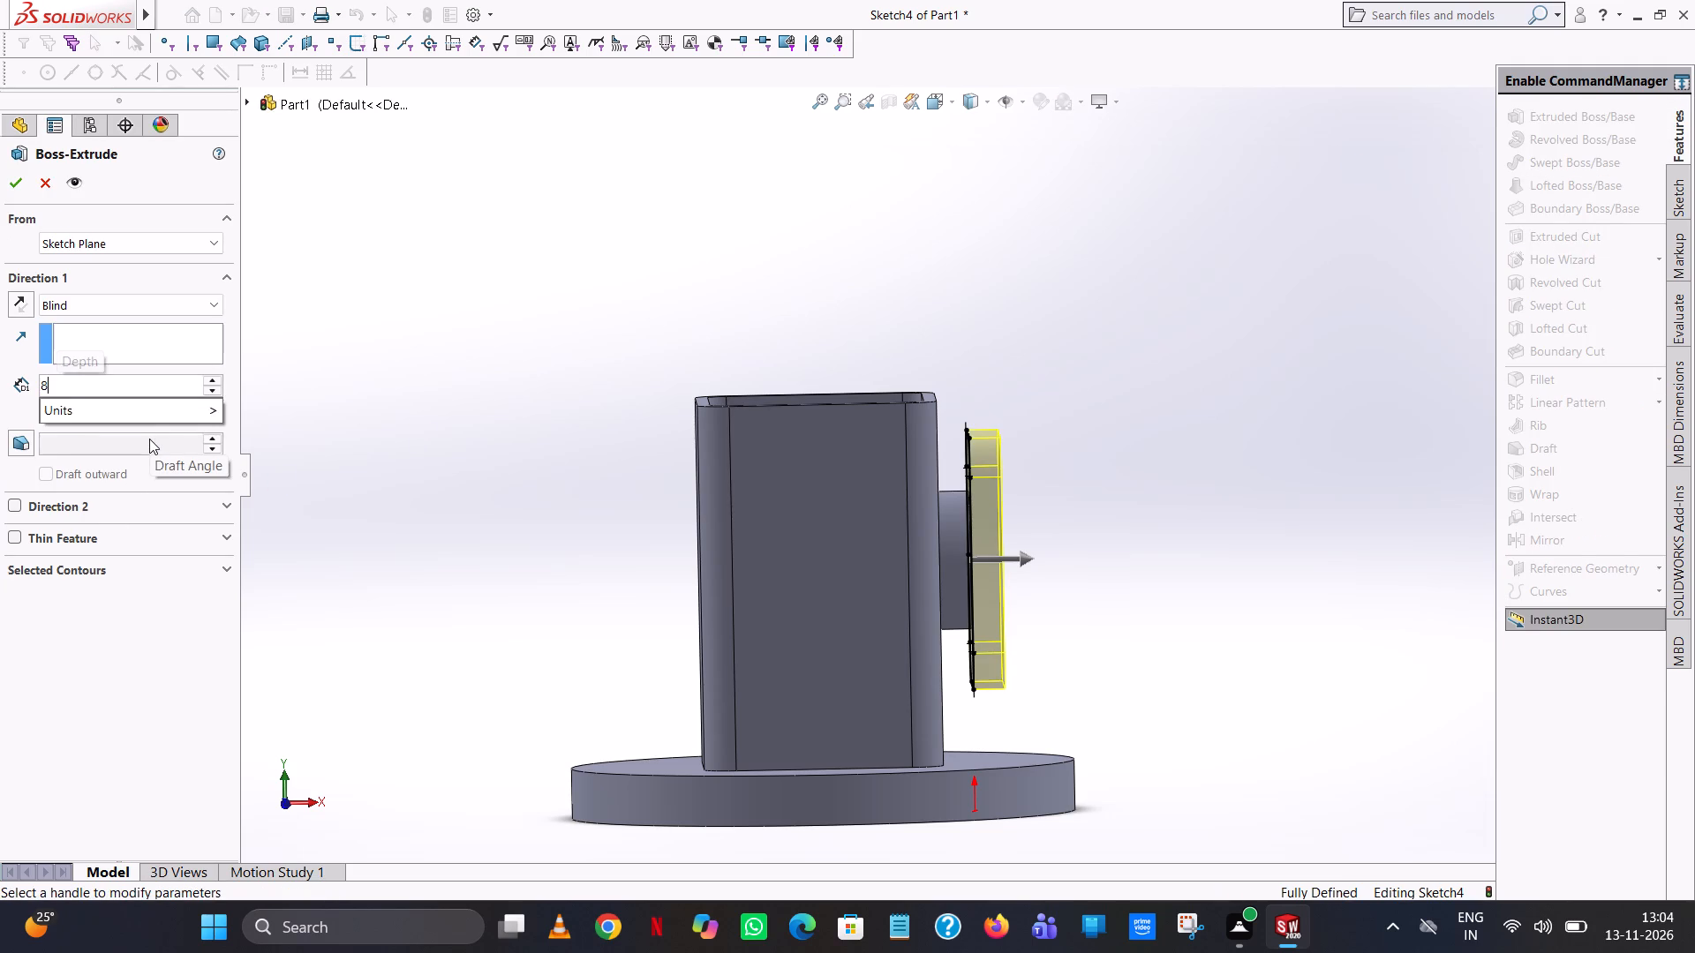
key(Return)
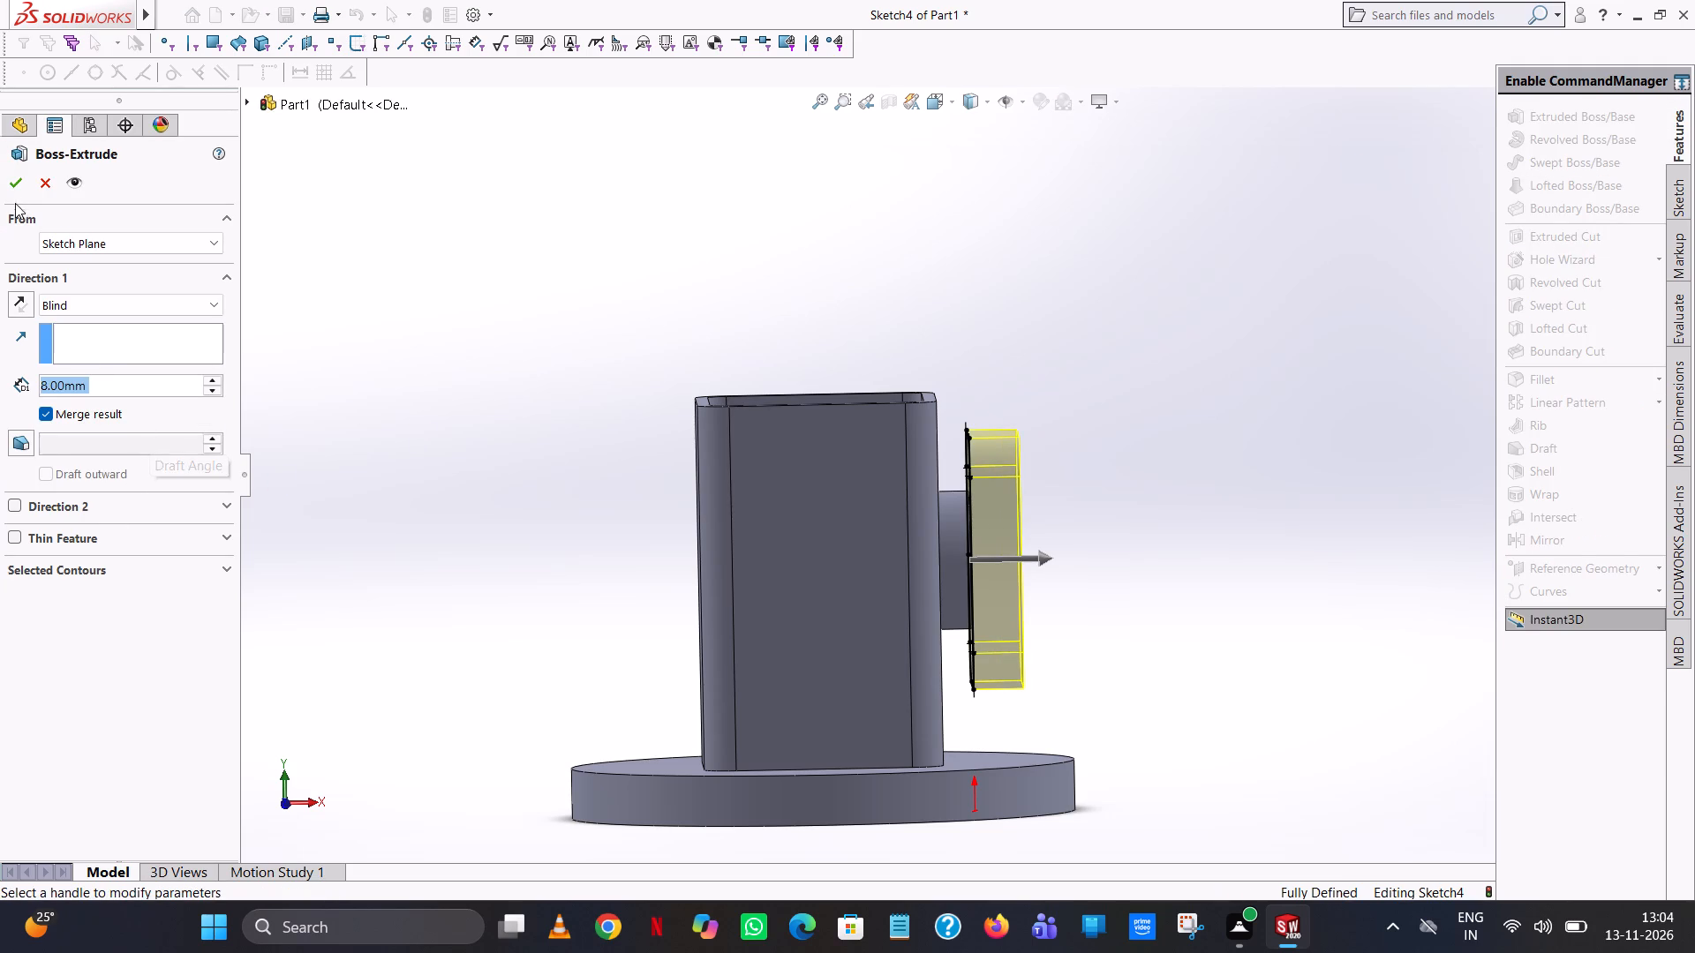
click(16, 185)
click(917, 296)
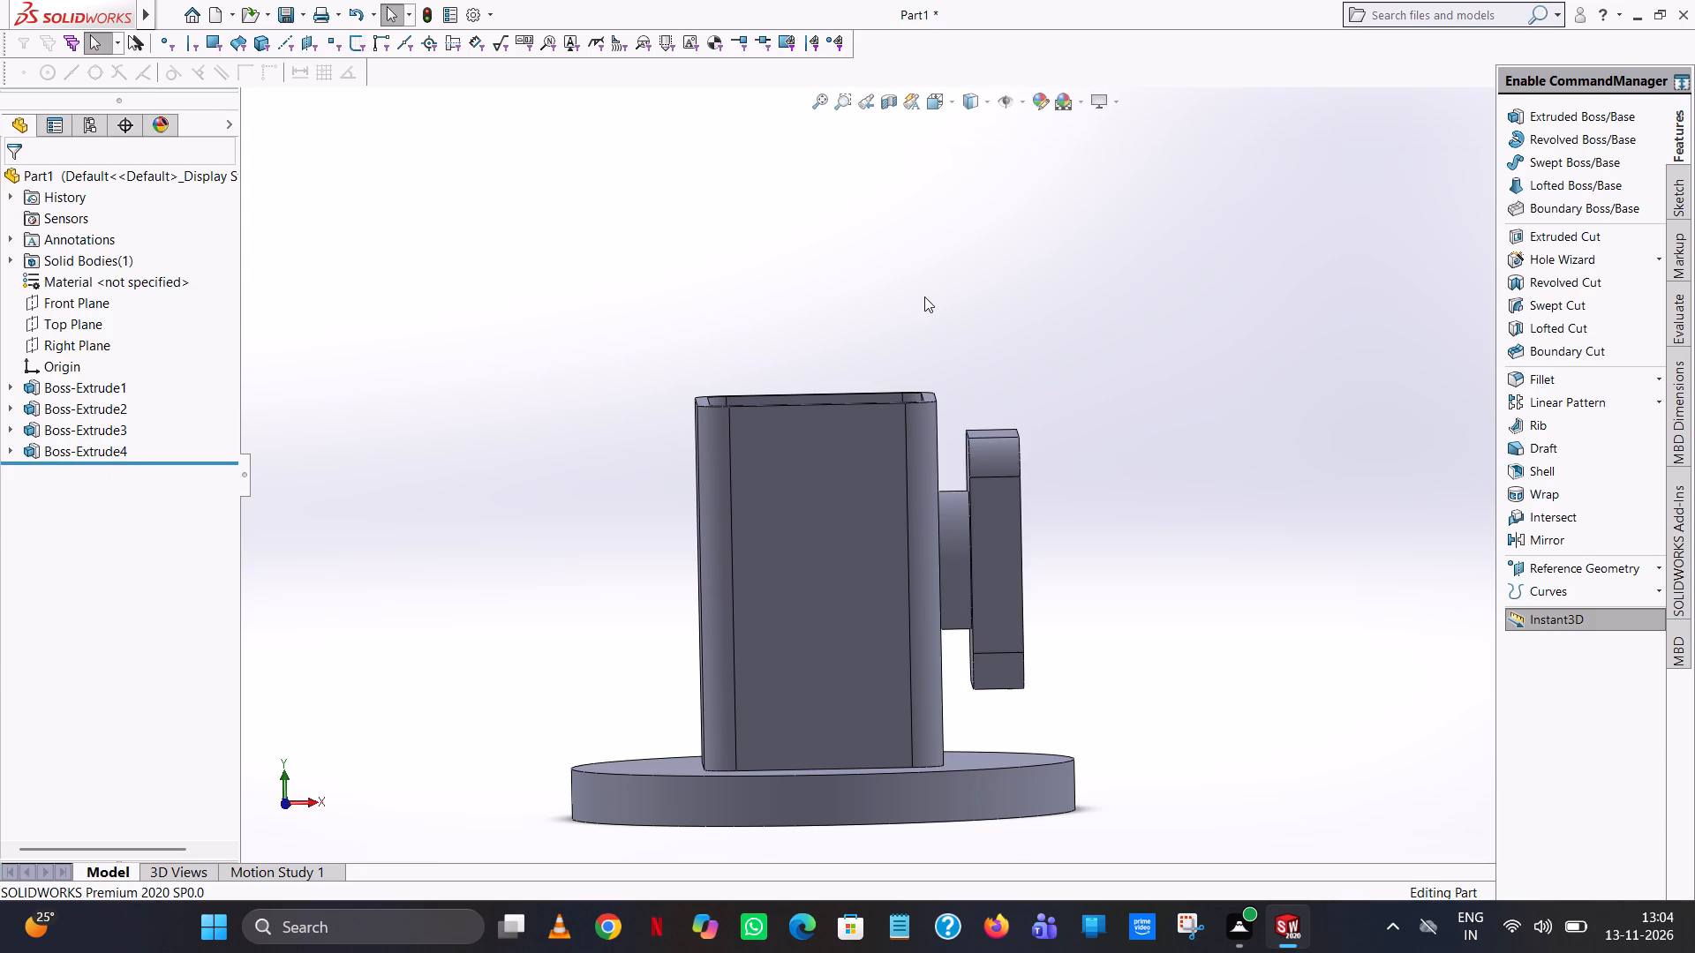
Start an Extruded Cut sketch on the outer face of the rounded-square plate and view that face straight on.
middle_drag(908, 315, 765, 349)
scroll(851, 336, up, 1)
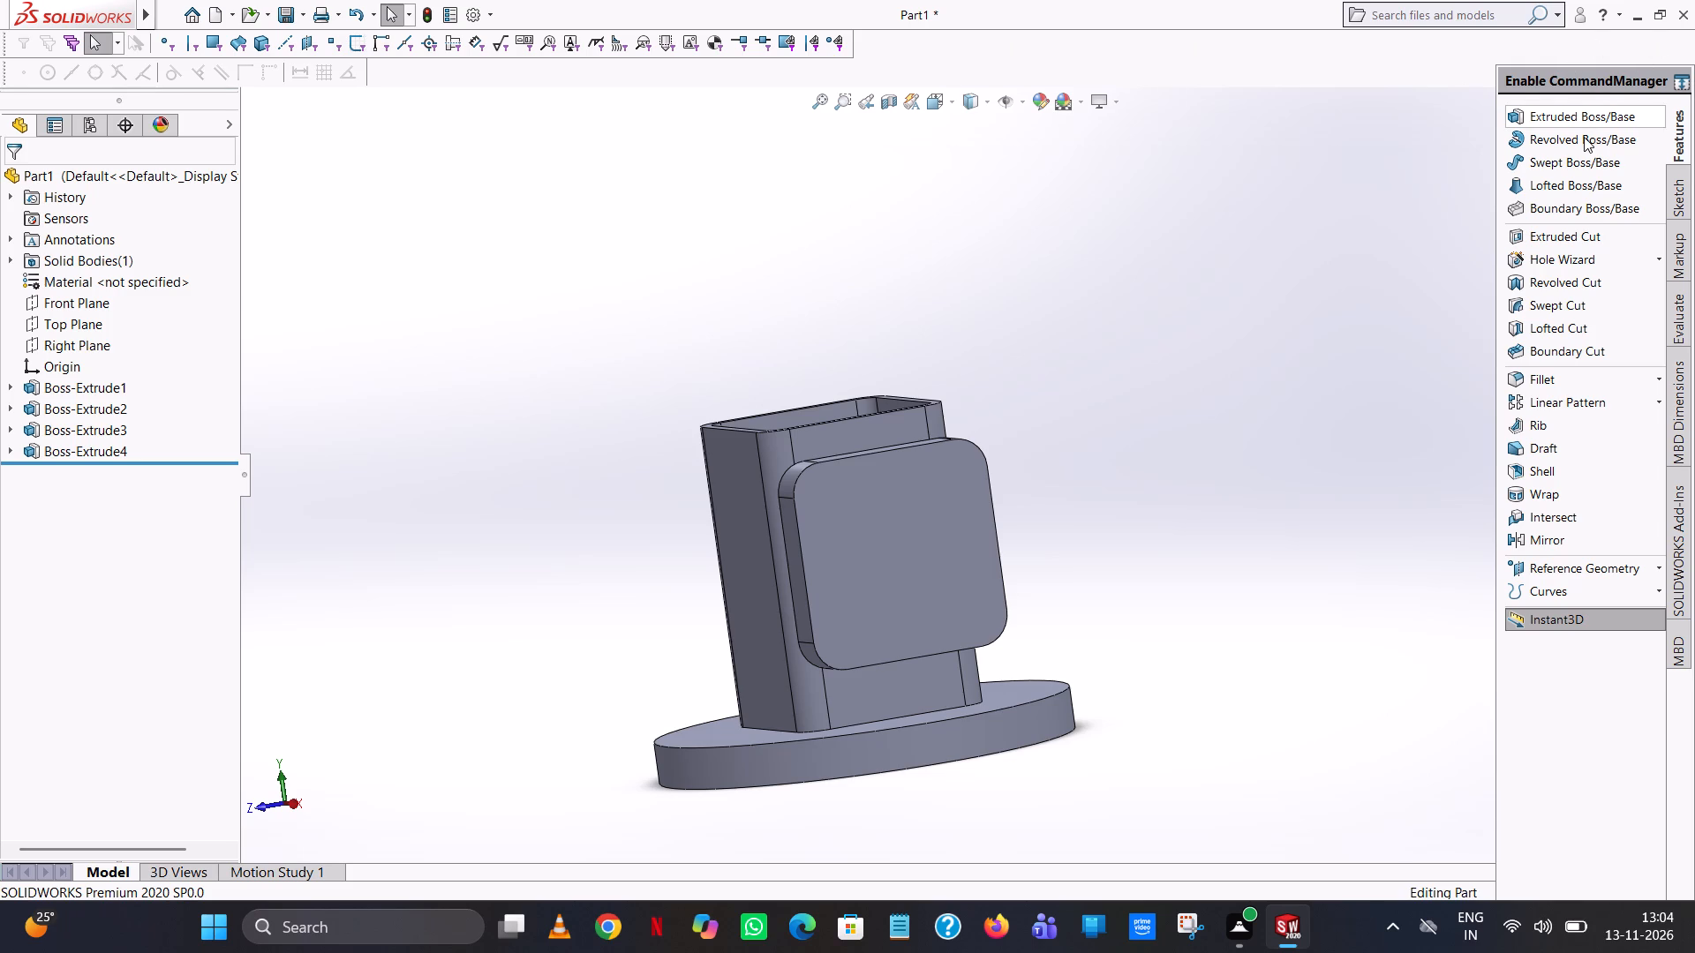
click(1563, 228)
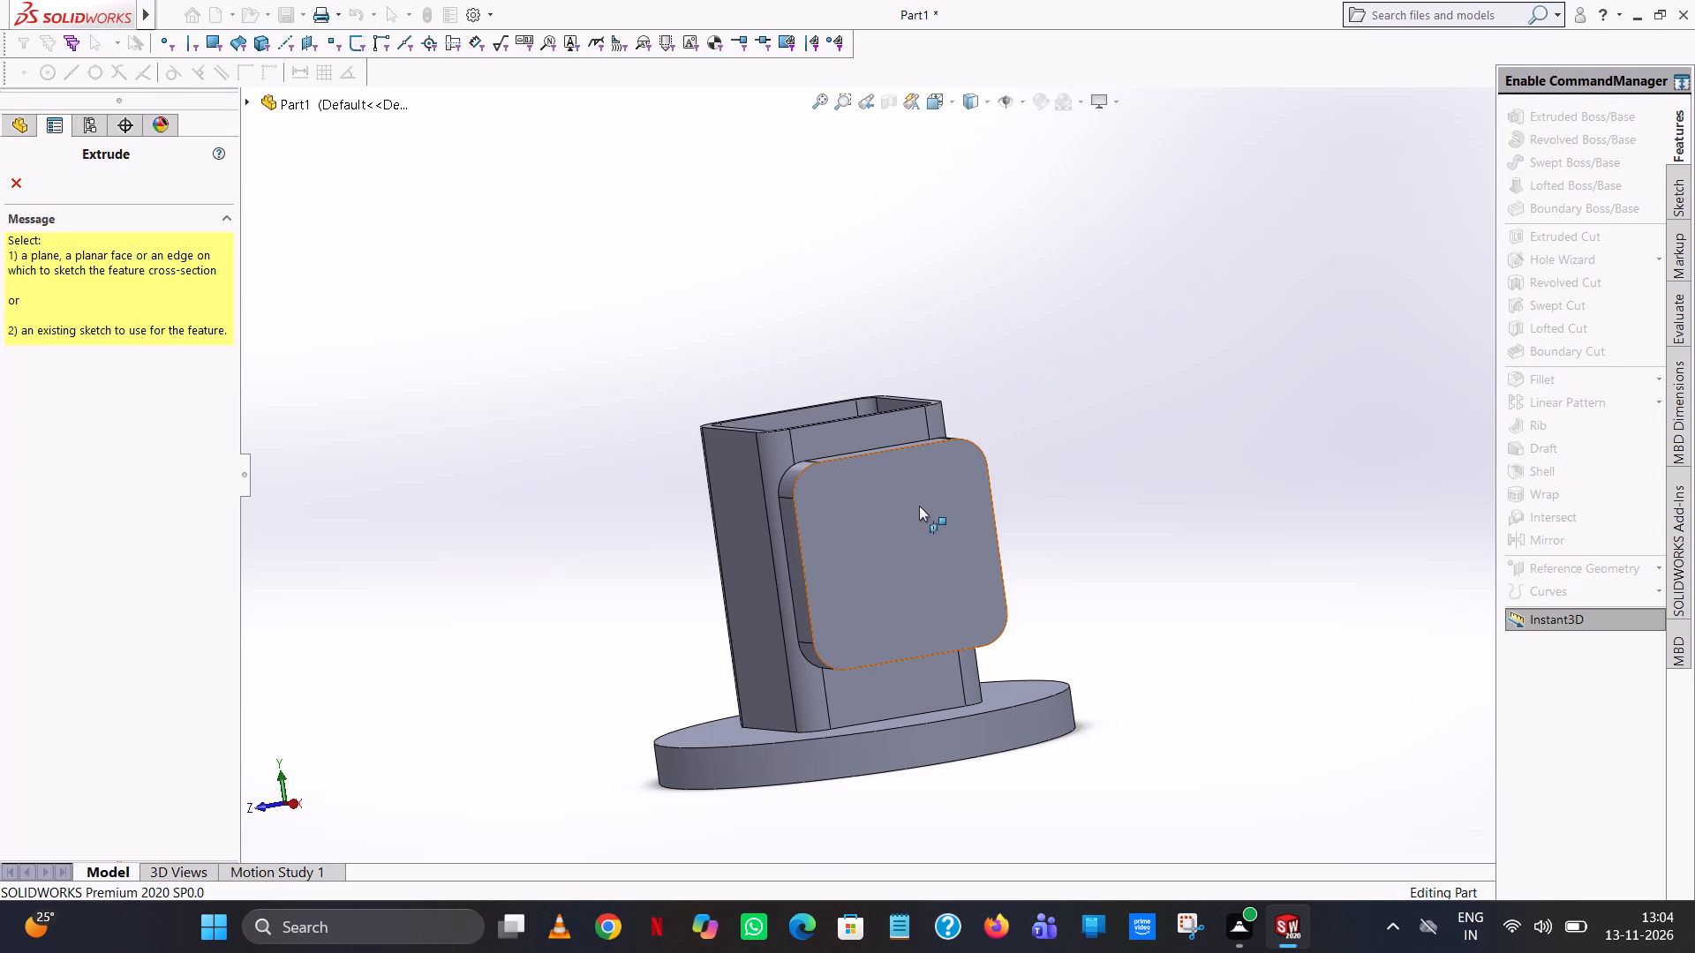
click(919, 506)
click(953, 102)
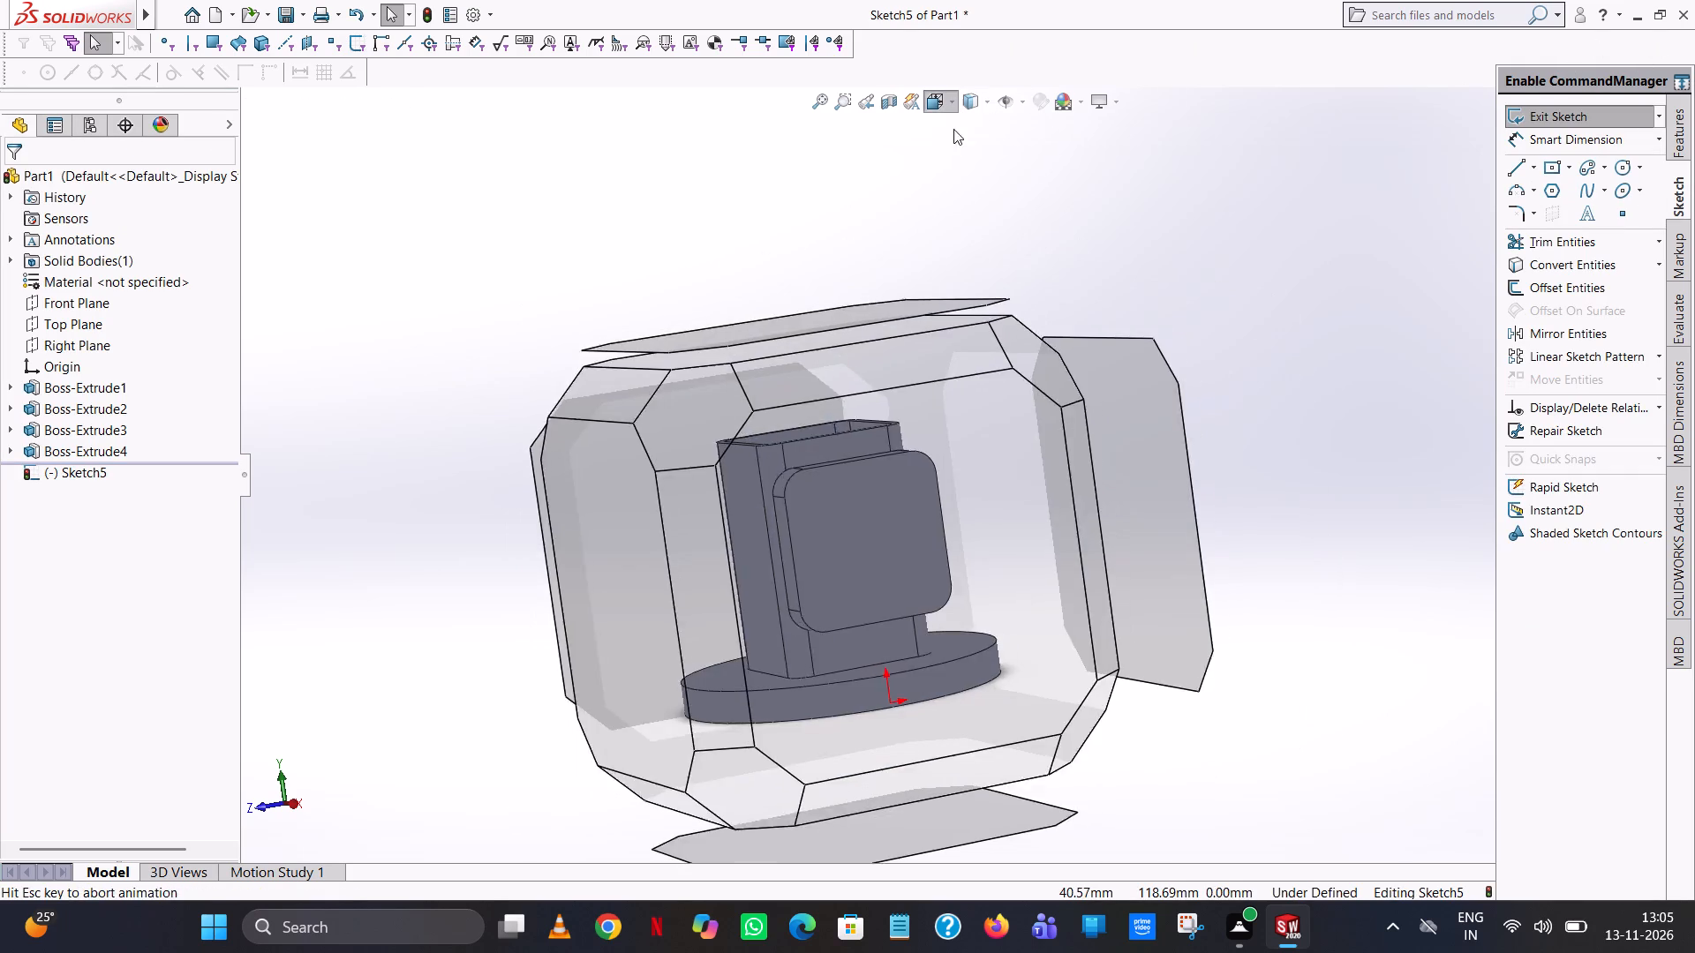
click(1044, 206)
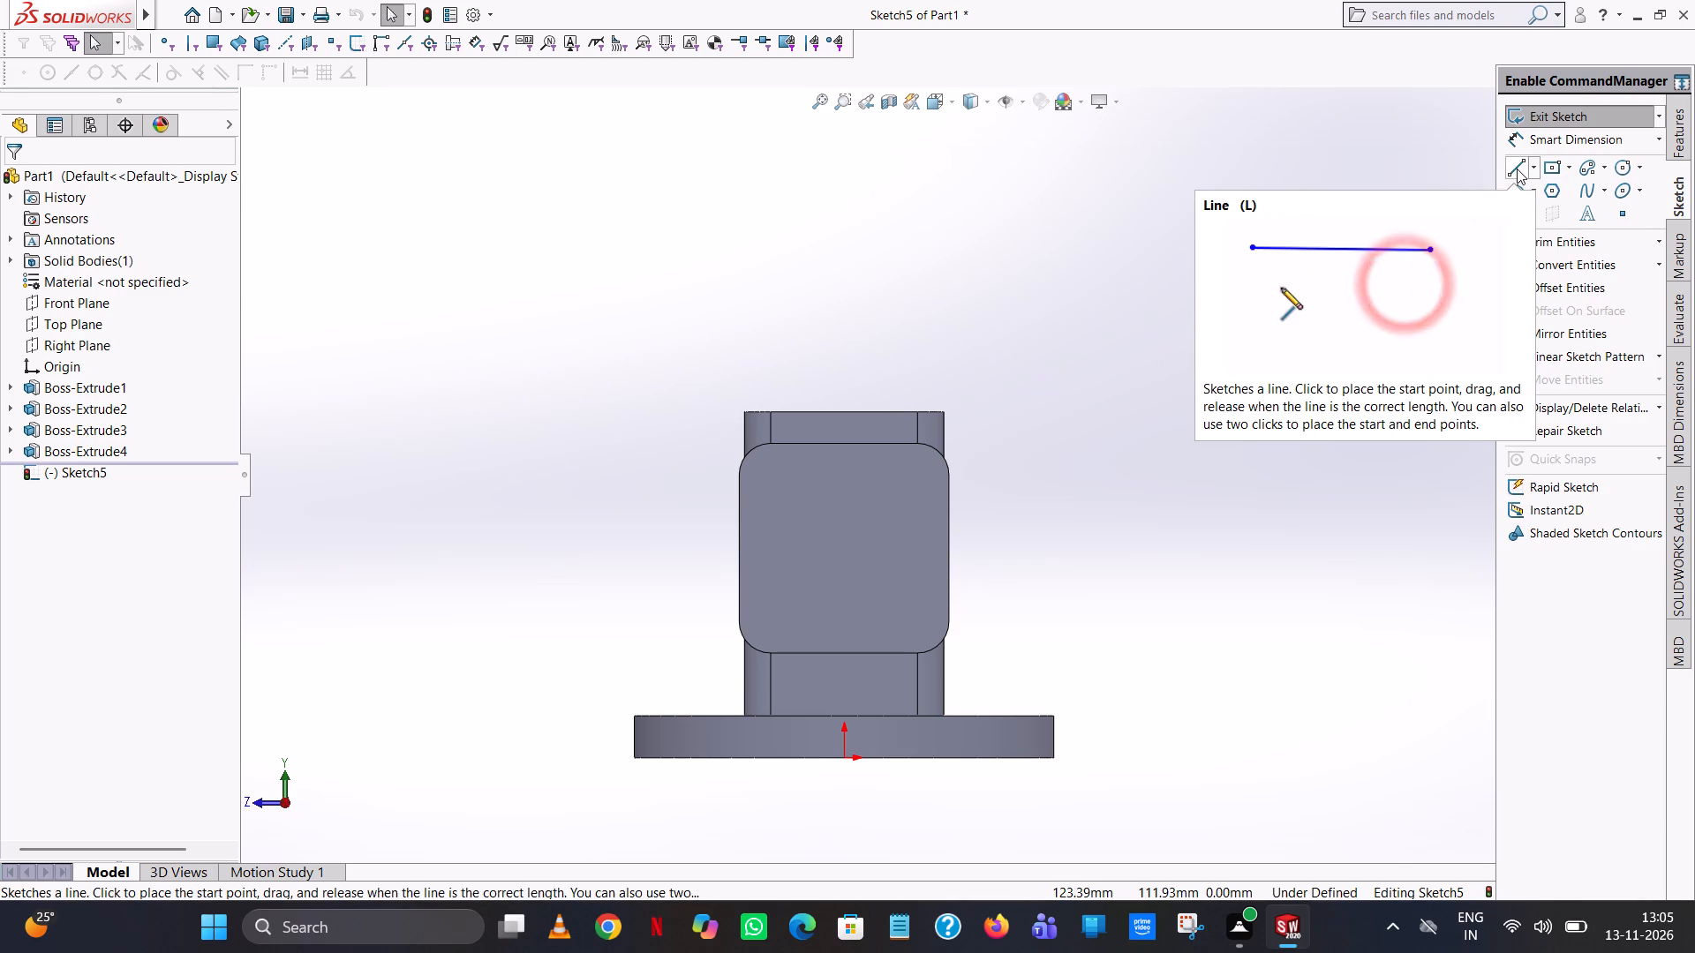
Draw a vertical 40 mm line up from the origin, continued by a horizontal line about 12.6 mm long from its upper end.
click(1517, 169)
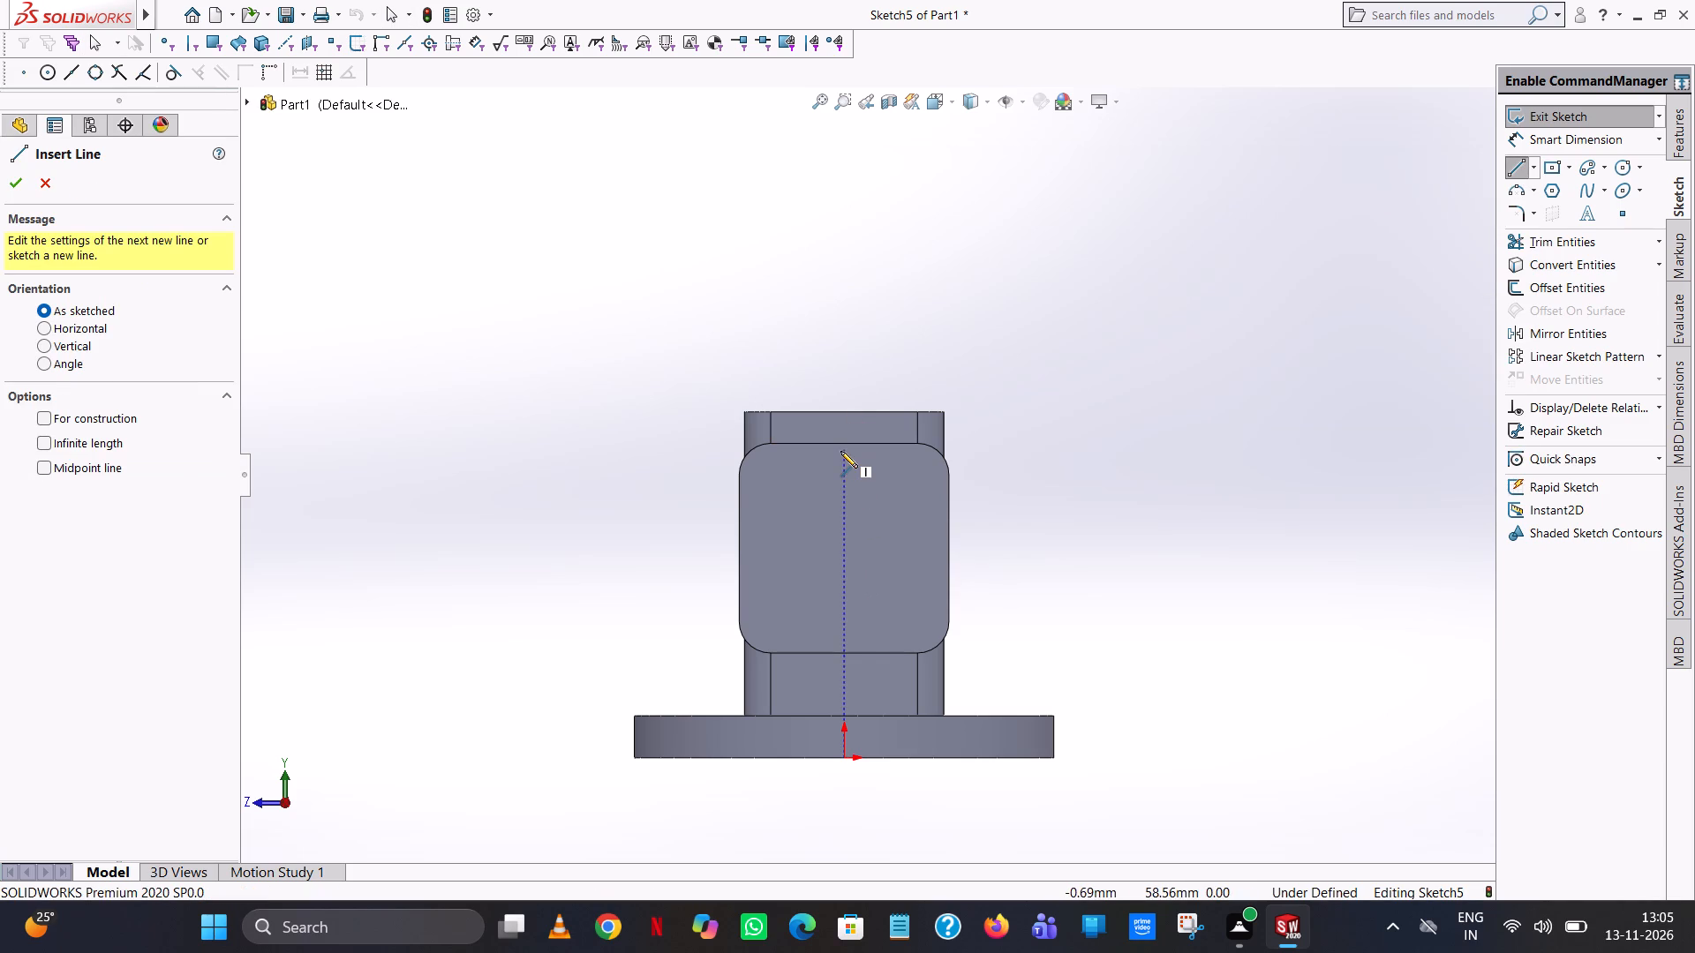
click(844, 761)
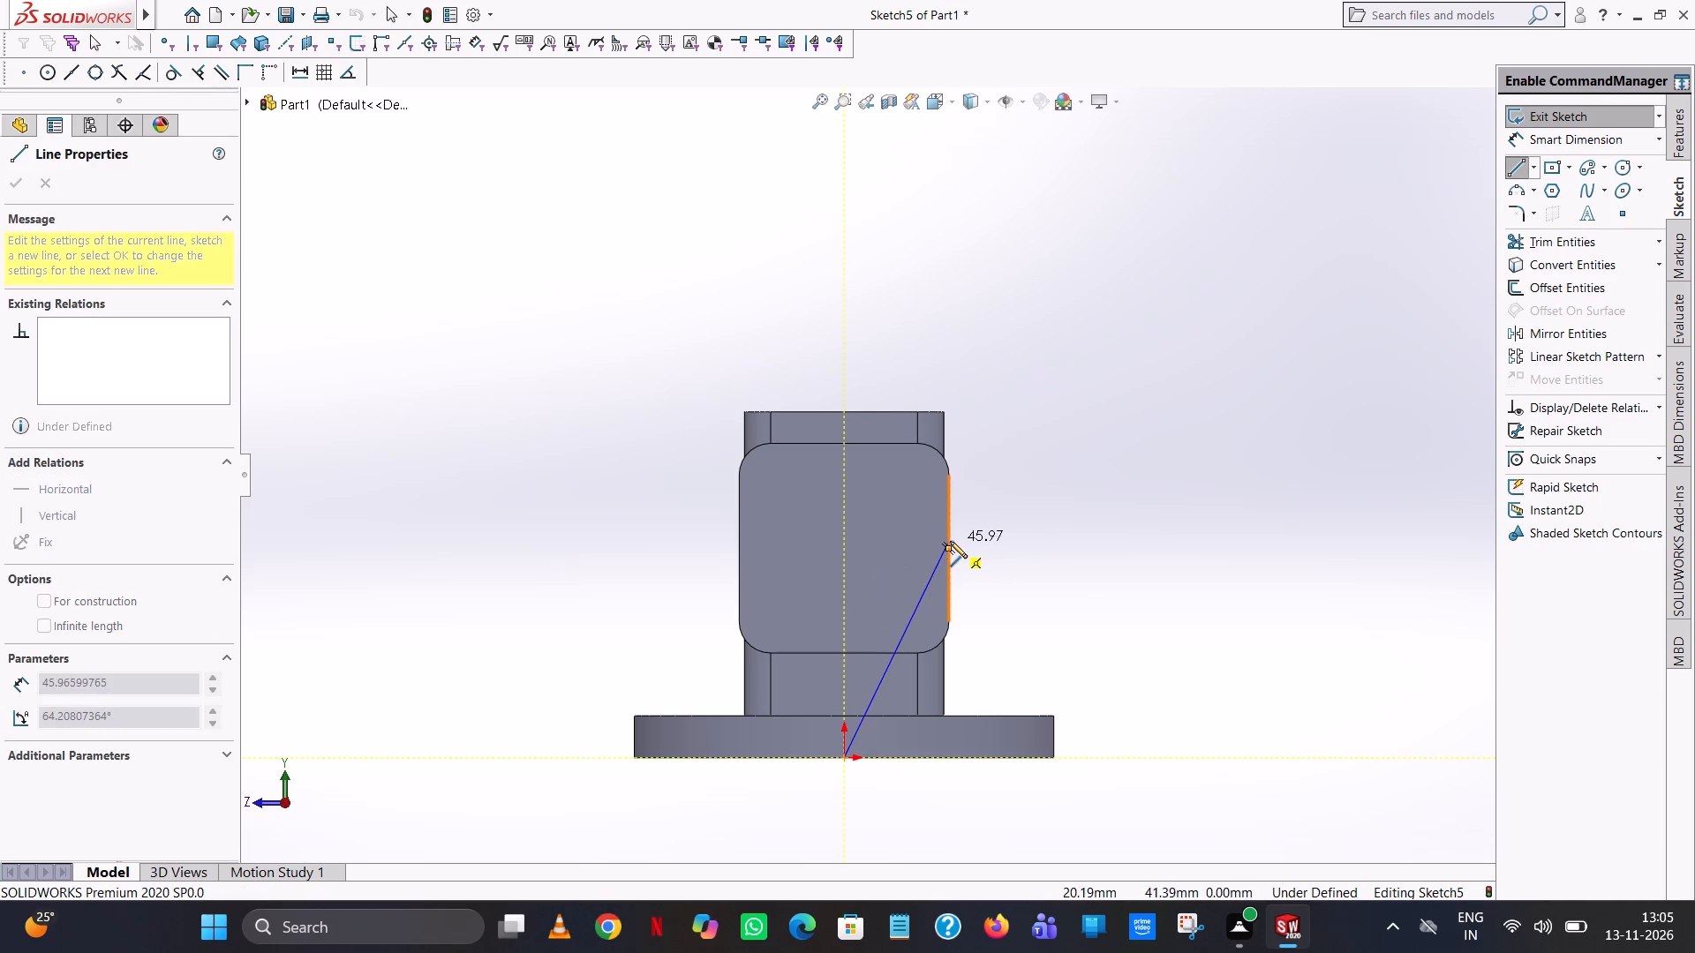
click(844, 549)
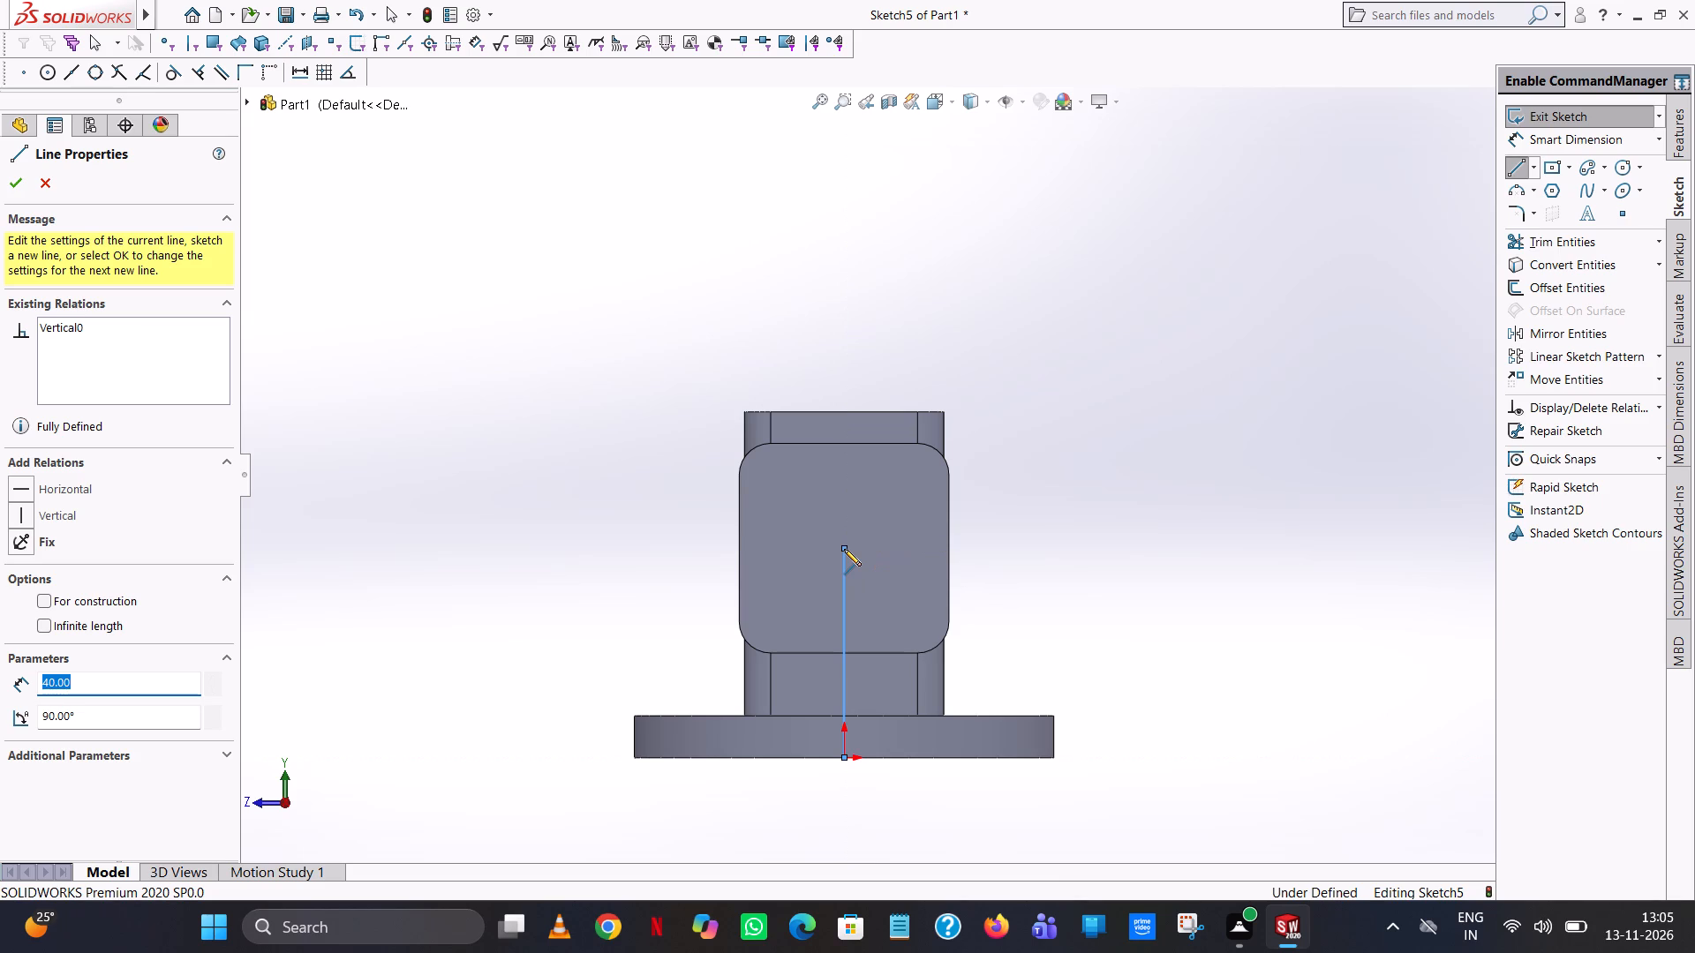
click(910, 546)
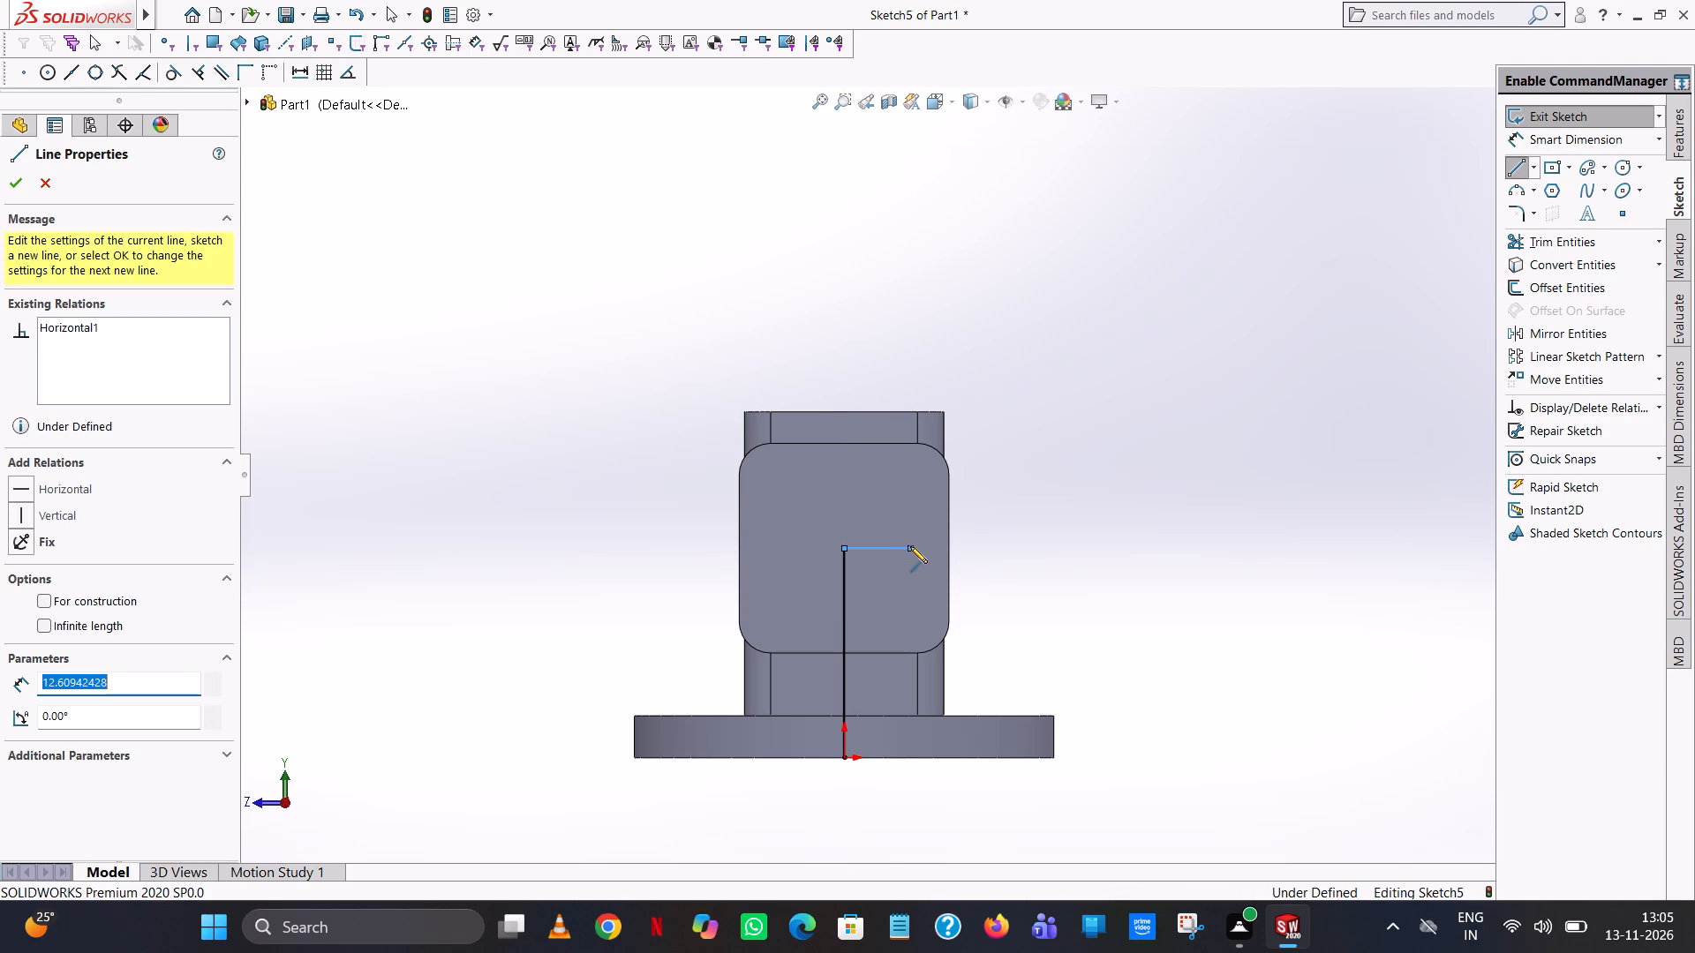
Set the horizontal line's length to 11 mm and end the line chain.
text(11)
key(Return)
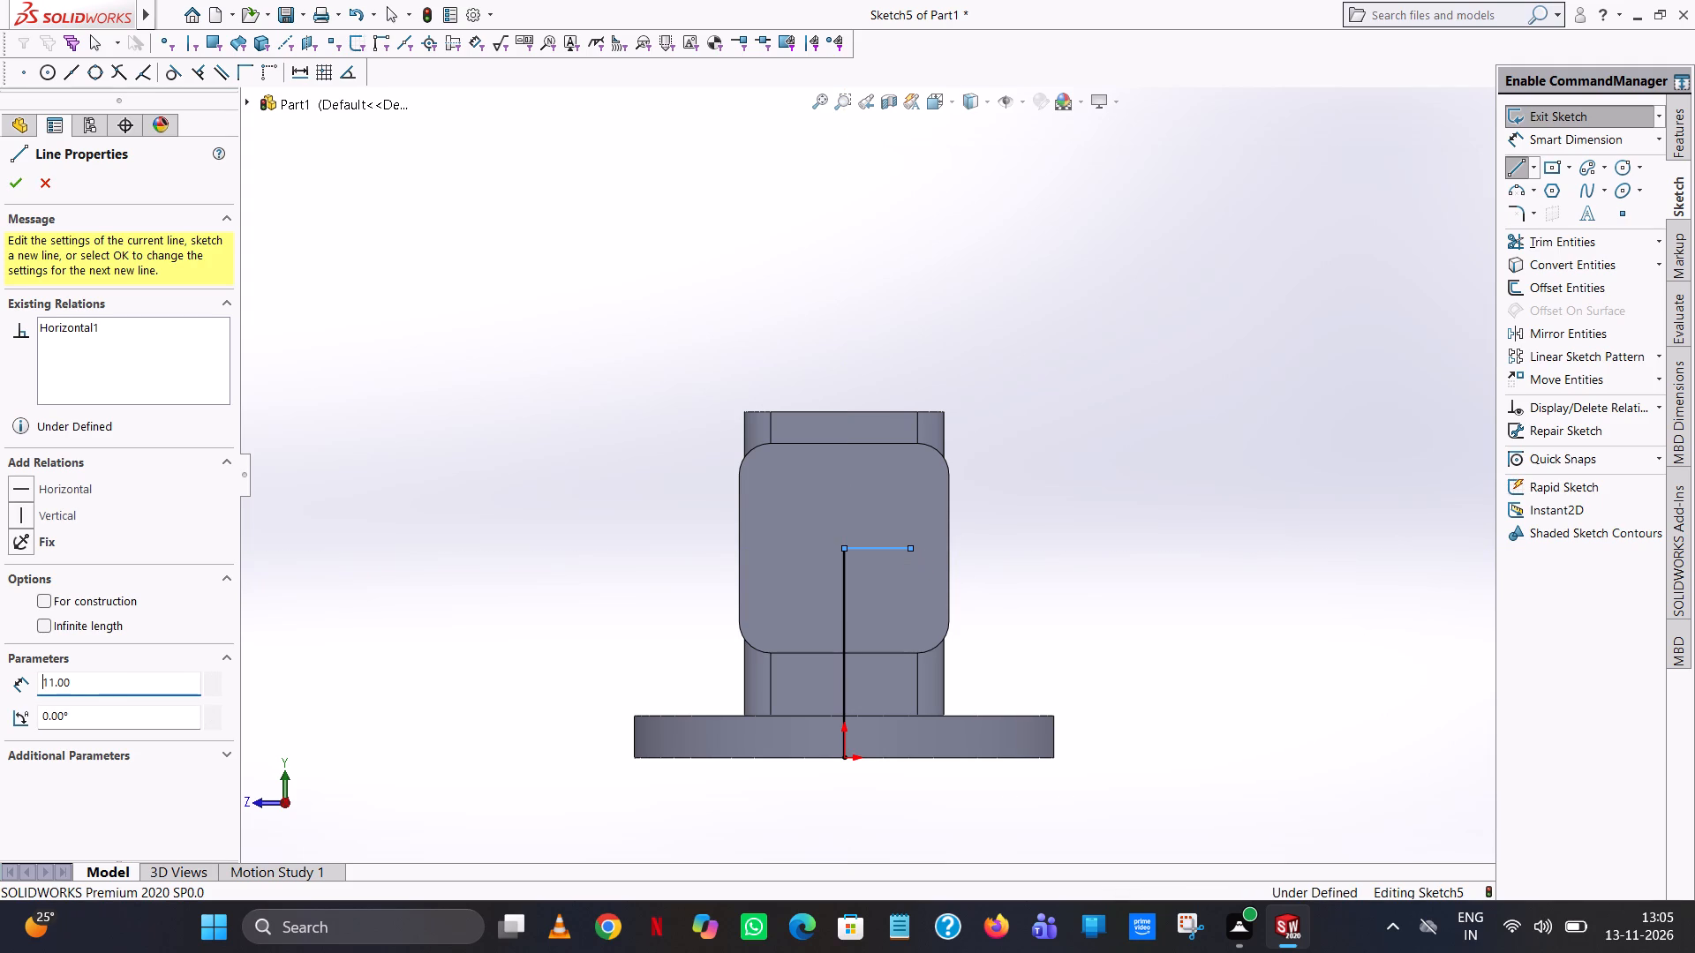
right_click(909, 549)
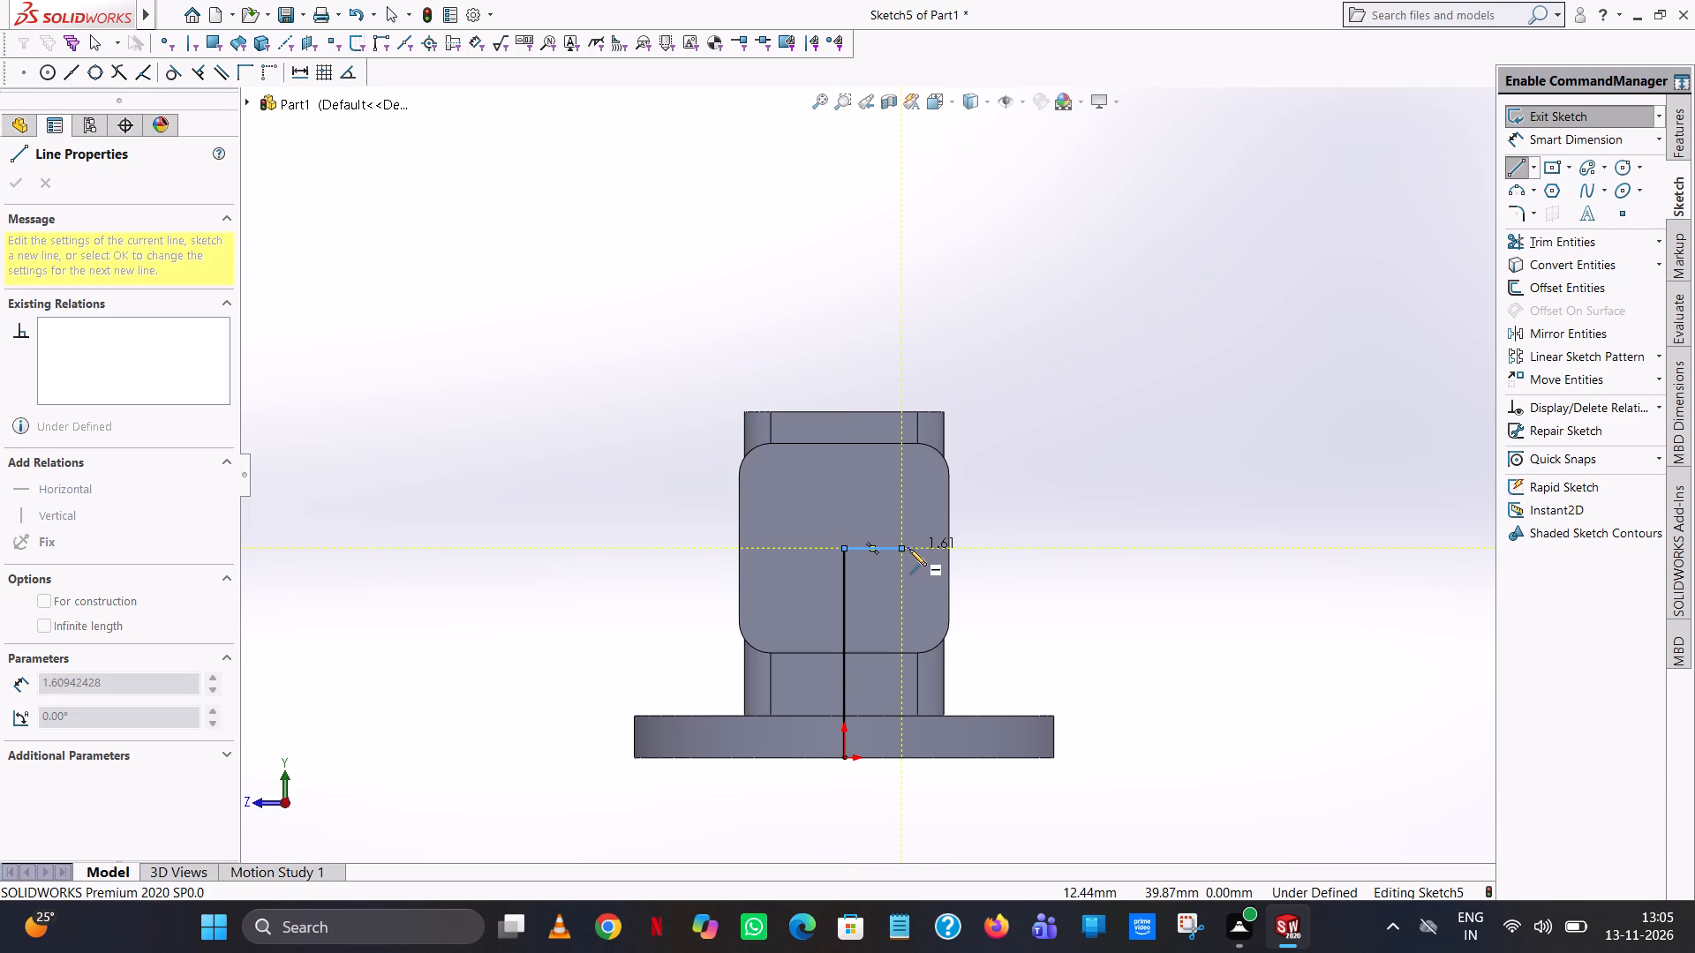
click(962, 559)
click(870, 552)
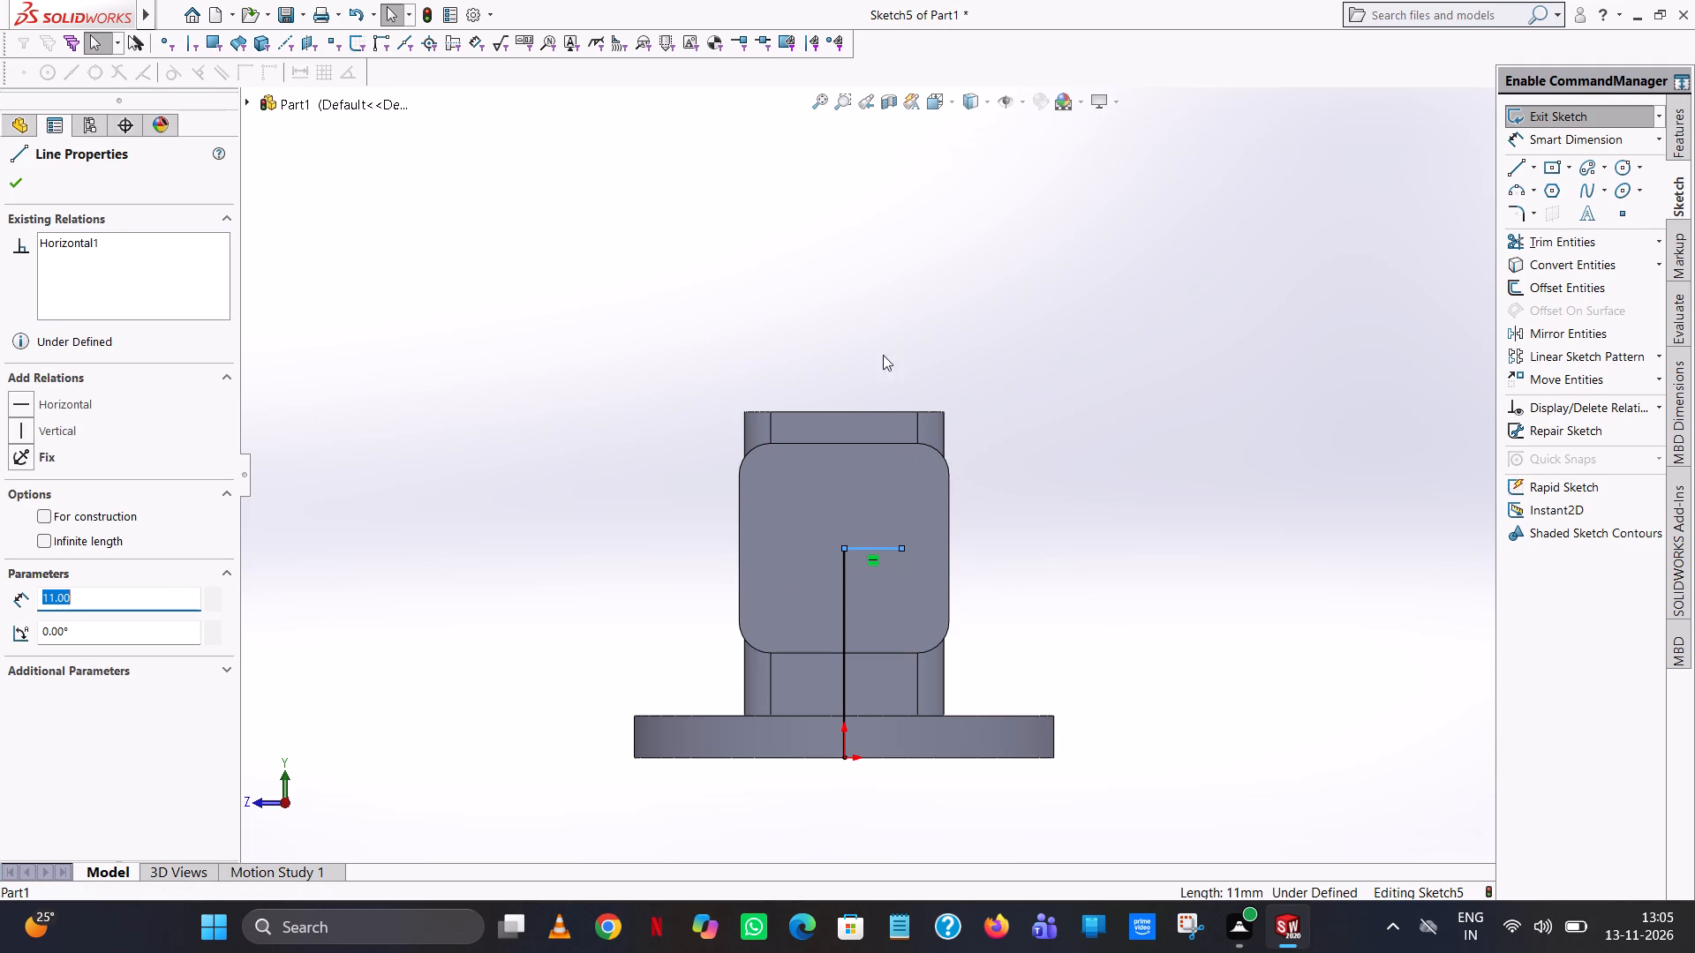
click(946, 231)
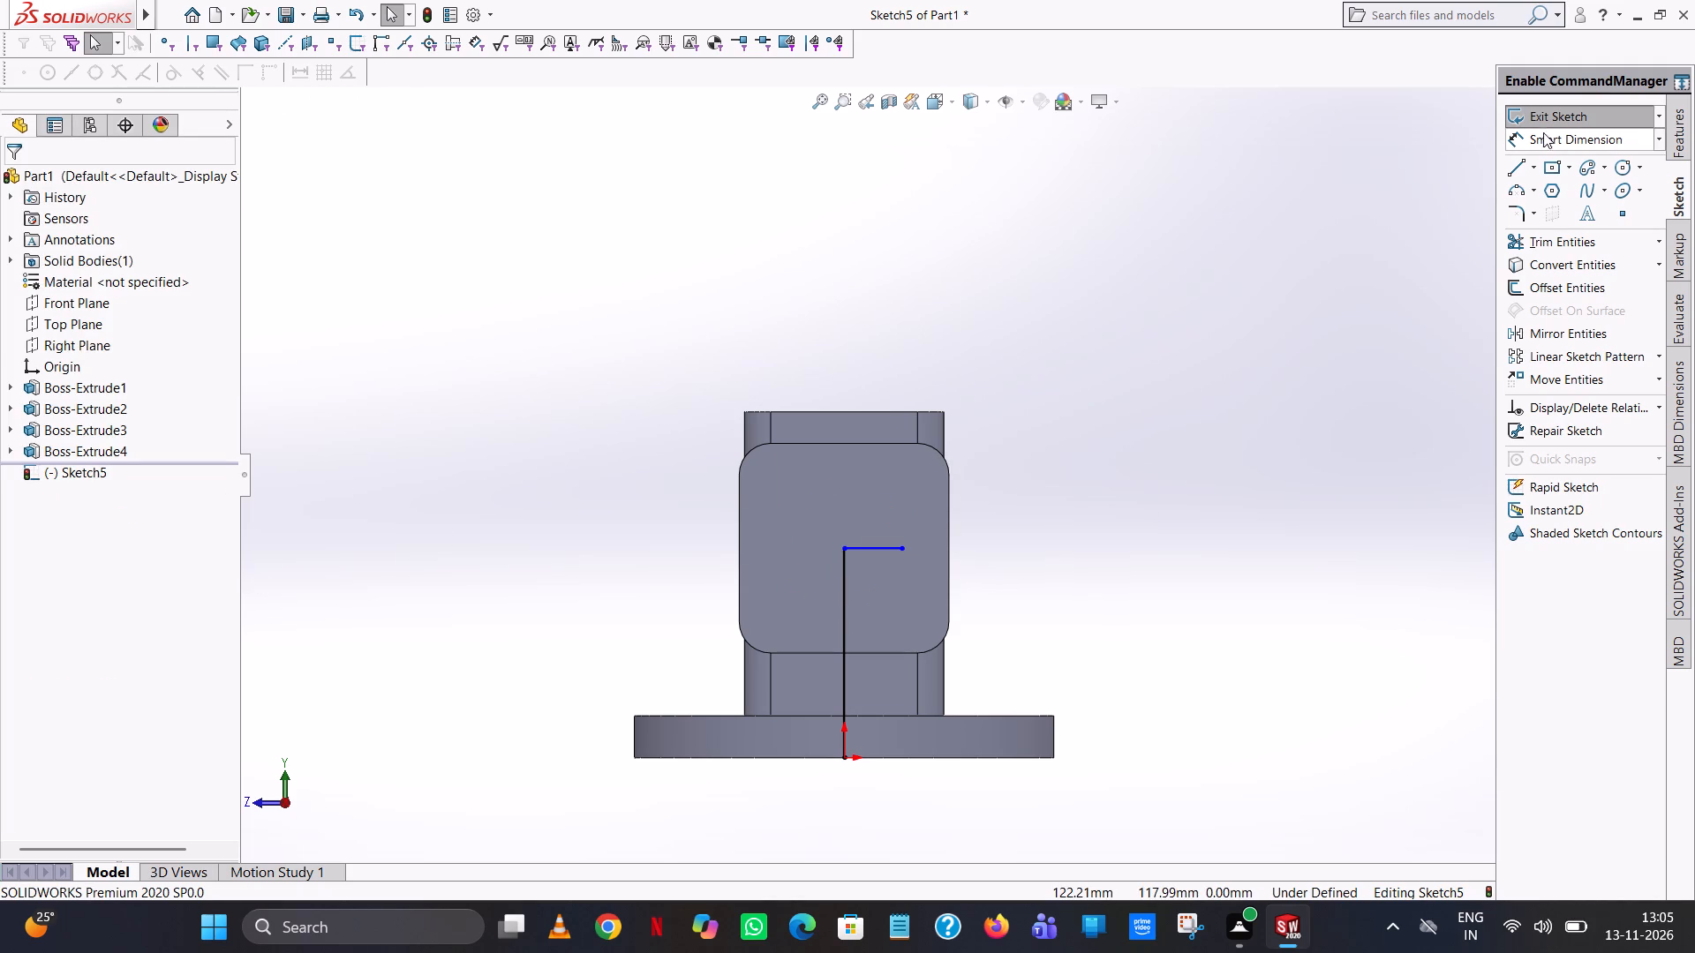
Draw an 11 mm vertical line upward from the free end of the 11 mm horizontal line.
click(1510, 171)
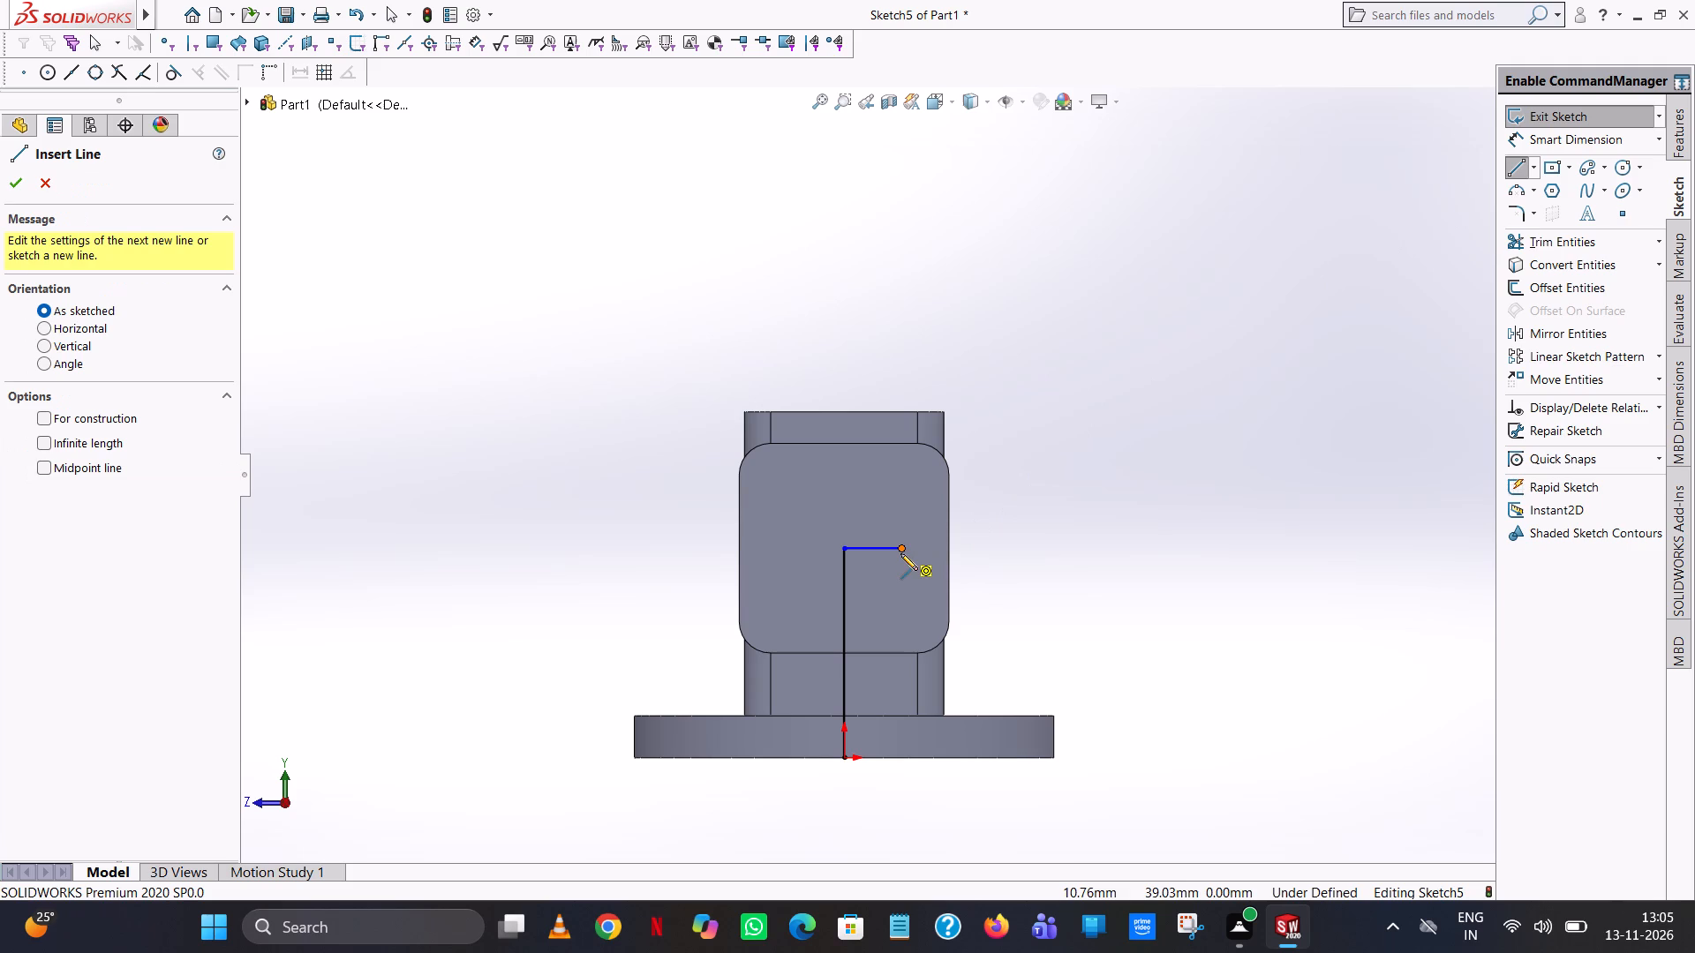
click(901, 551)
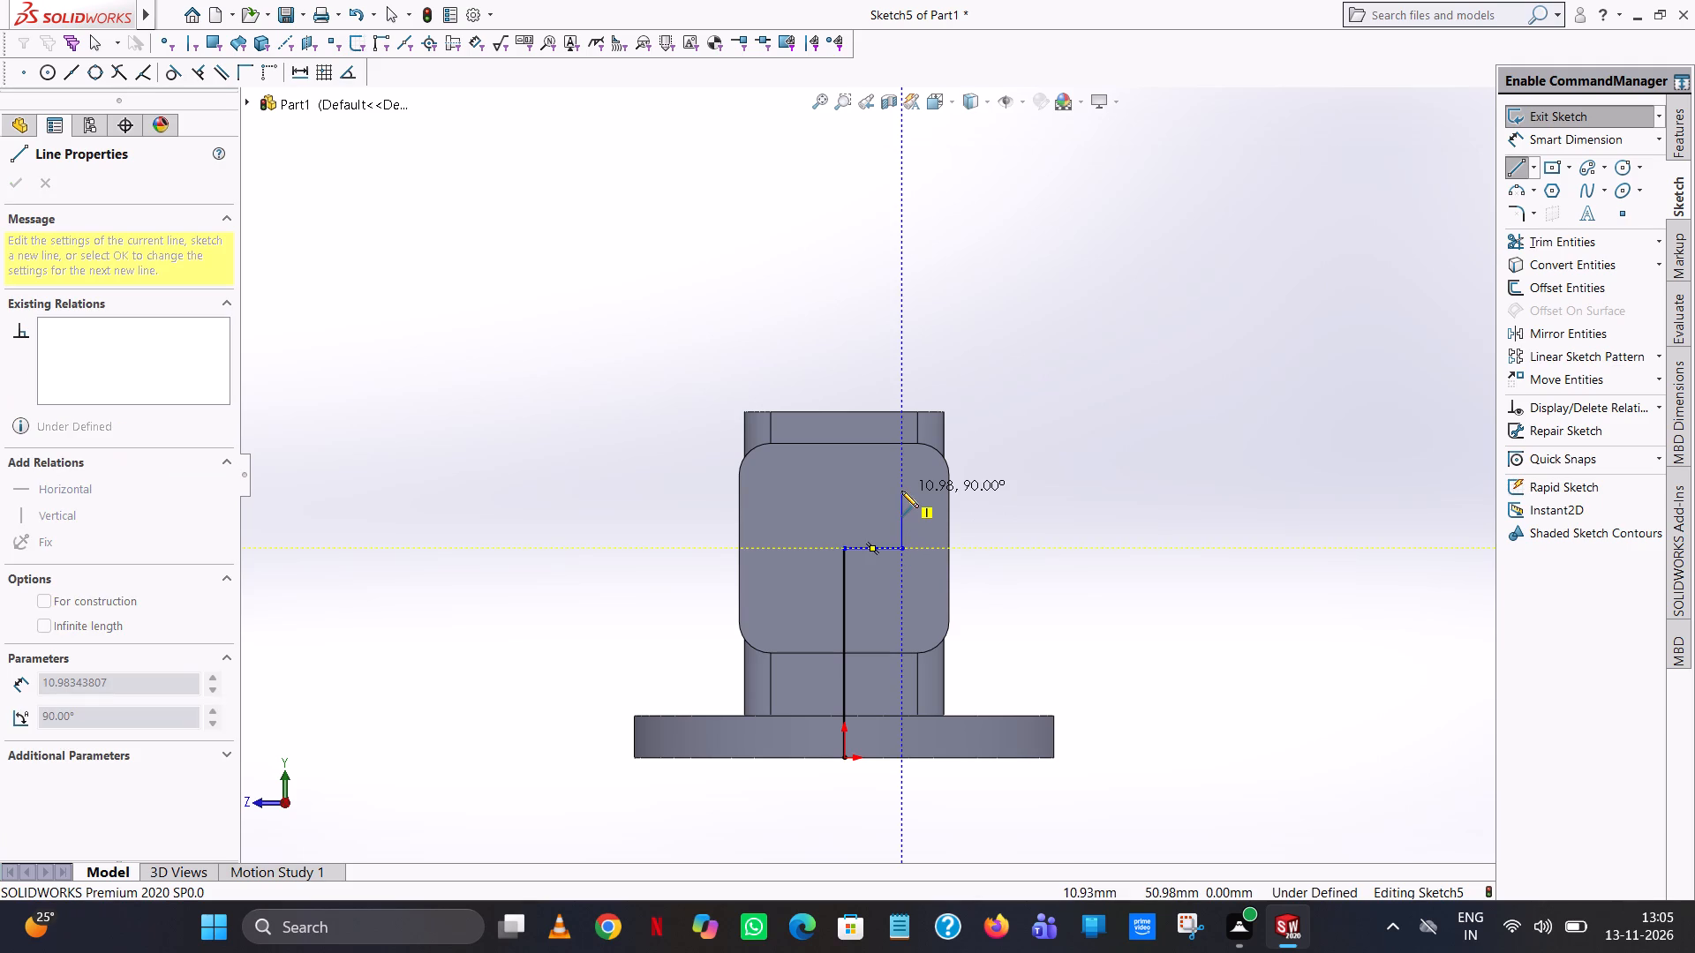
click(901, 491)
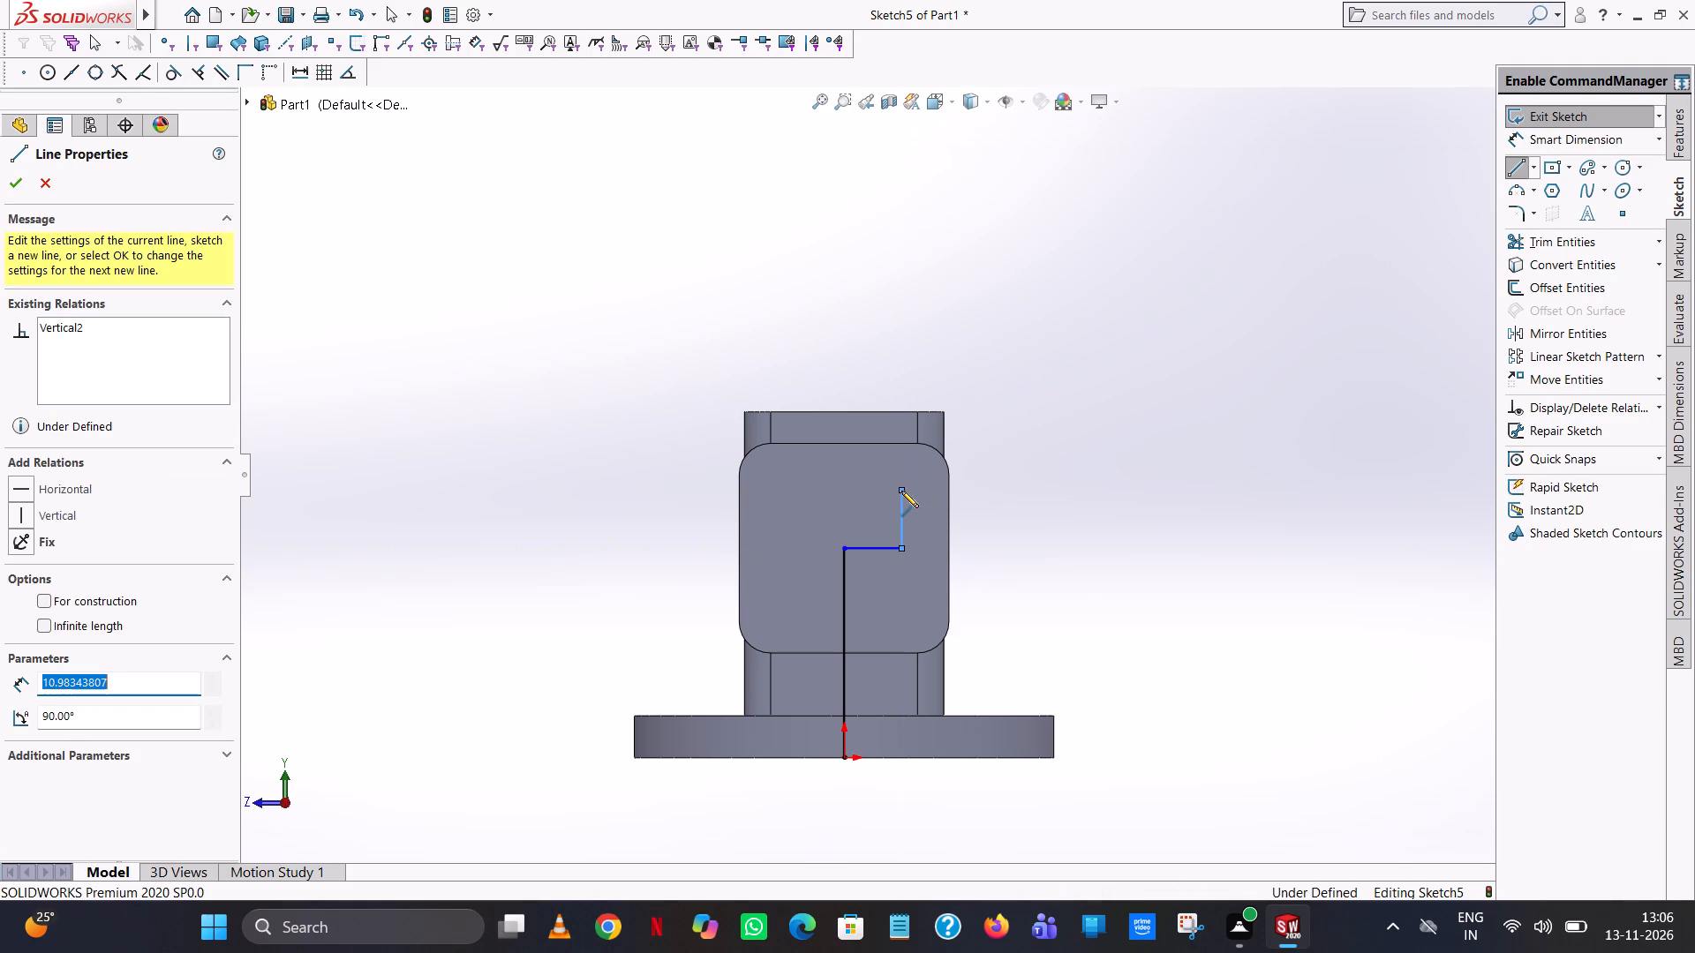
text(11)
key(Return)
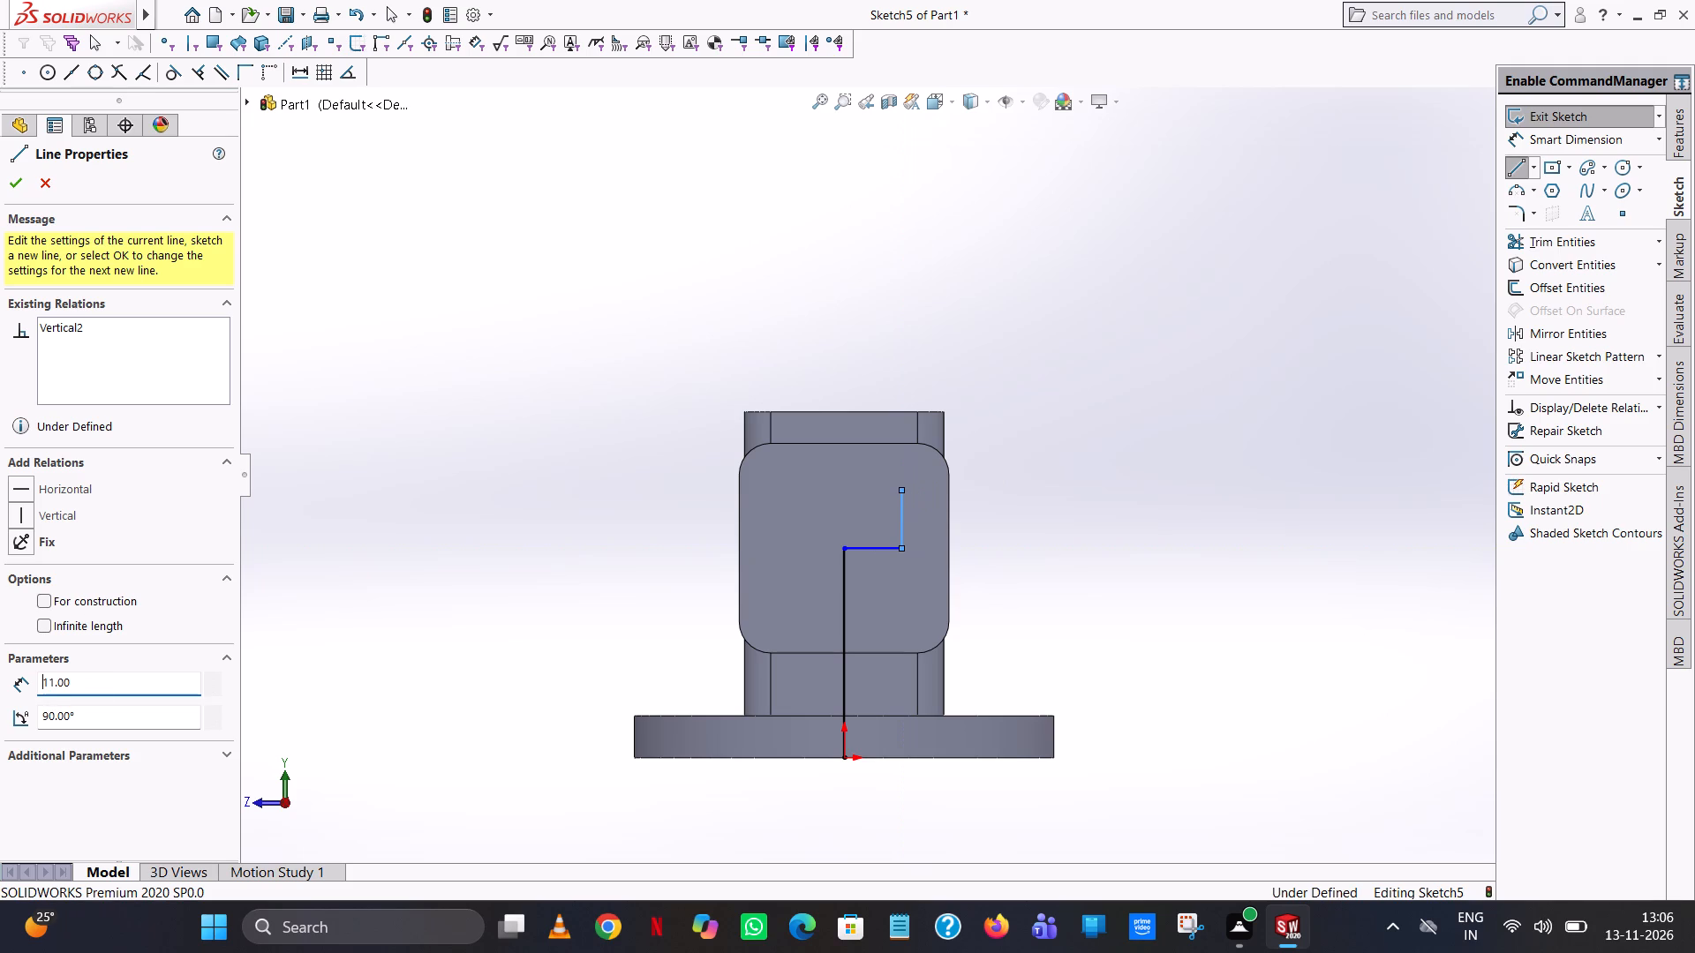
right_click(900, 491)
click(968, 510)
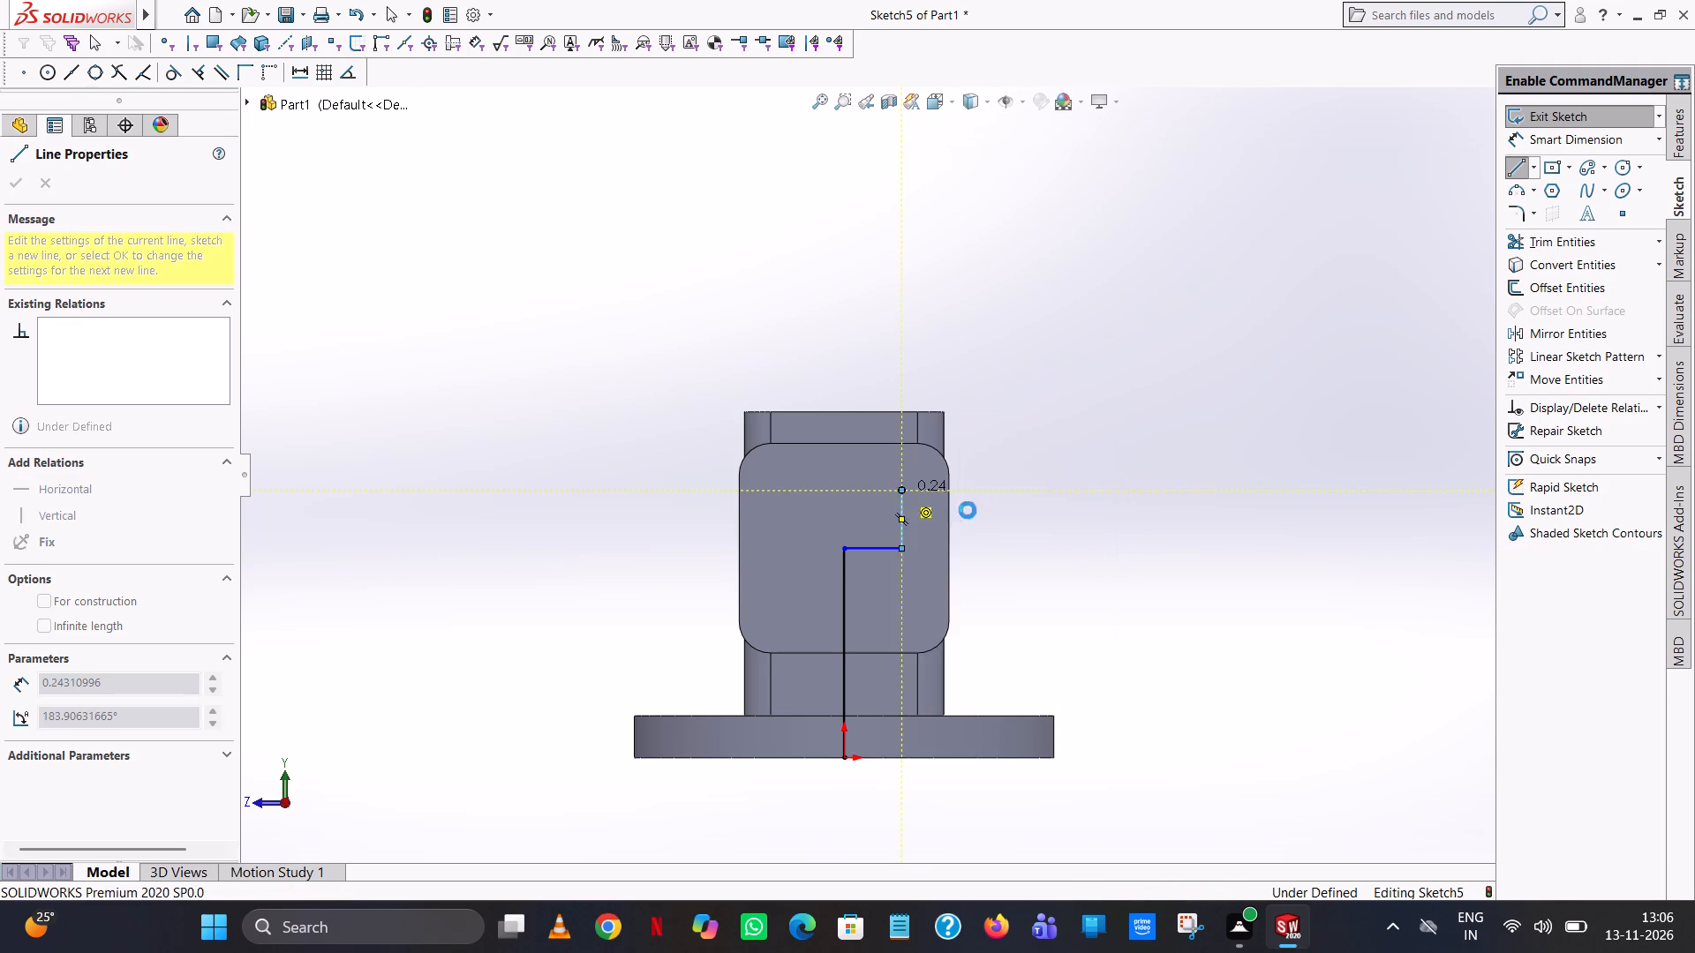
click(878, 544)
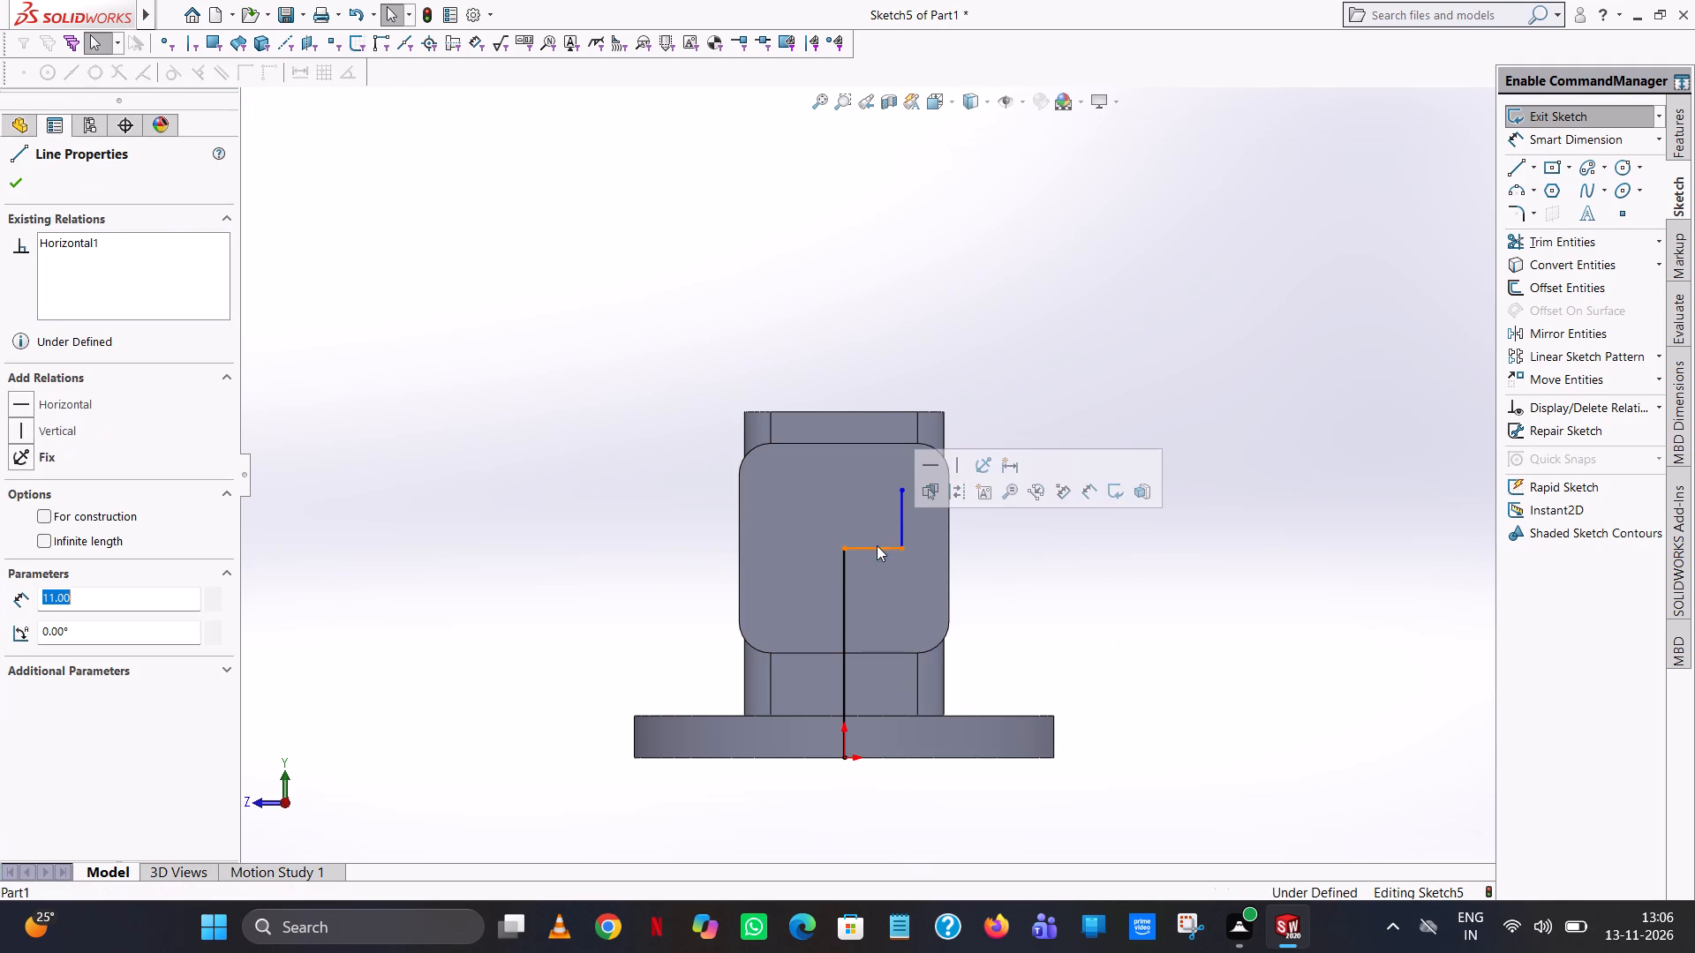
click(577, 582)
click(906, 513)
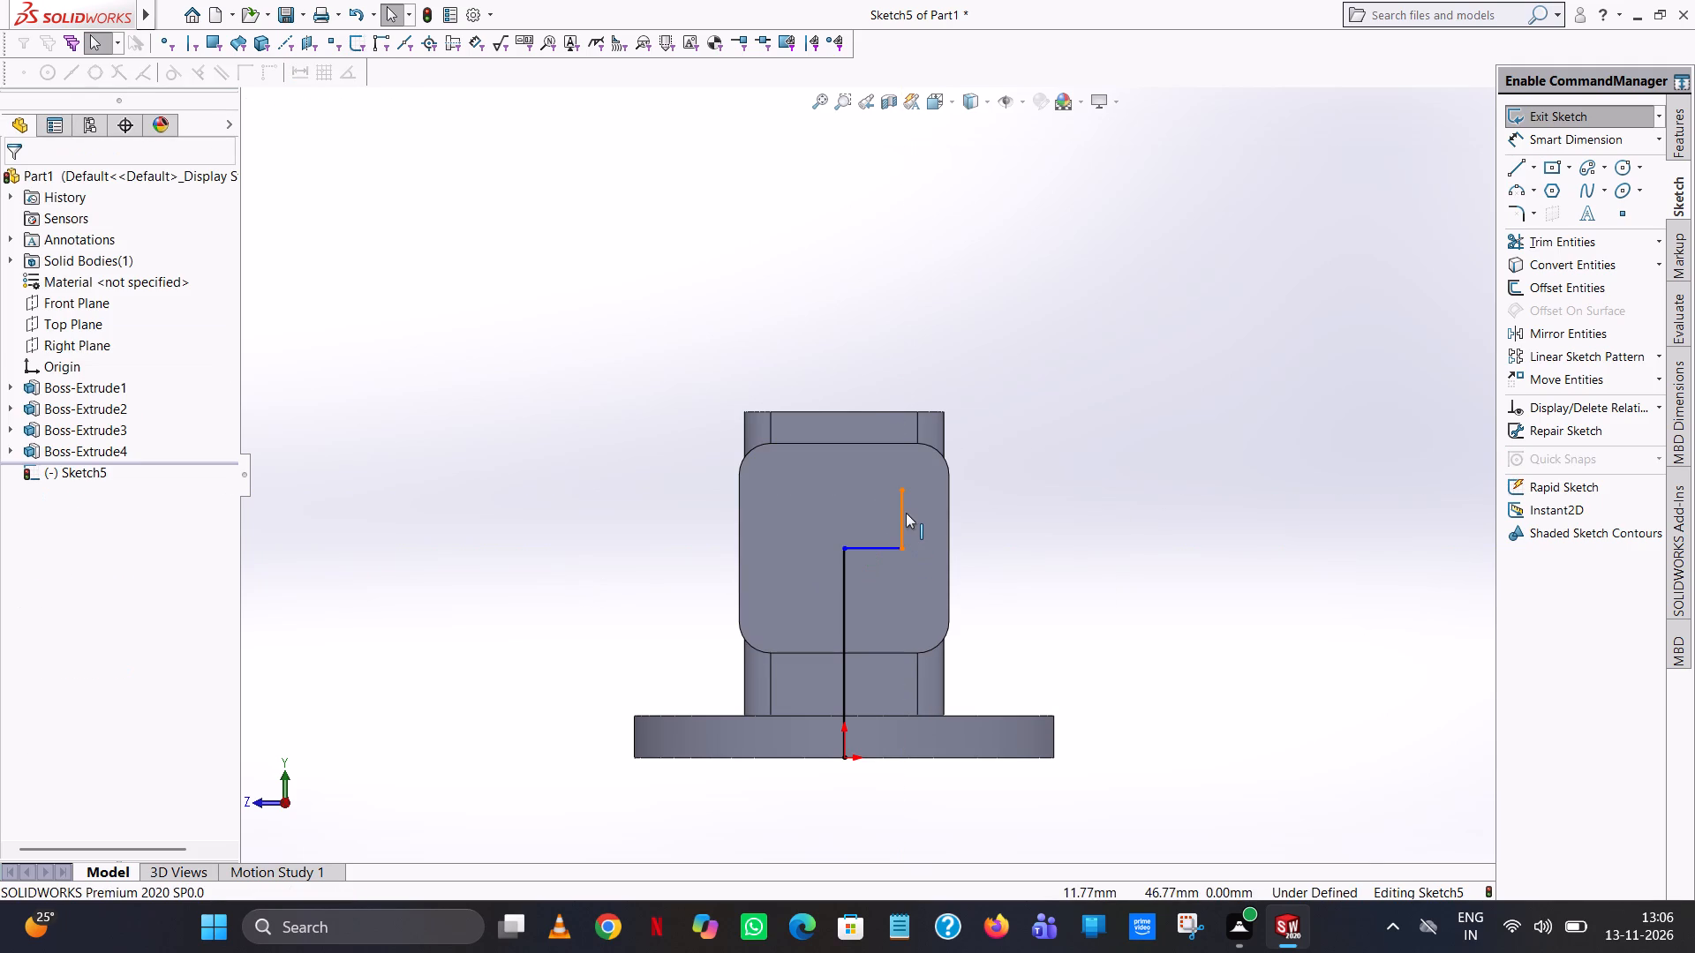
click(1269, 213)
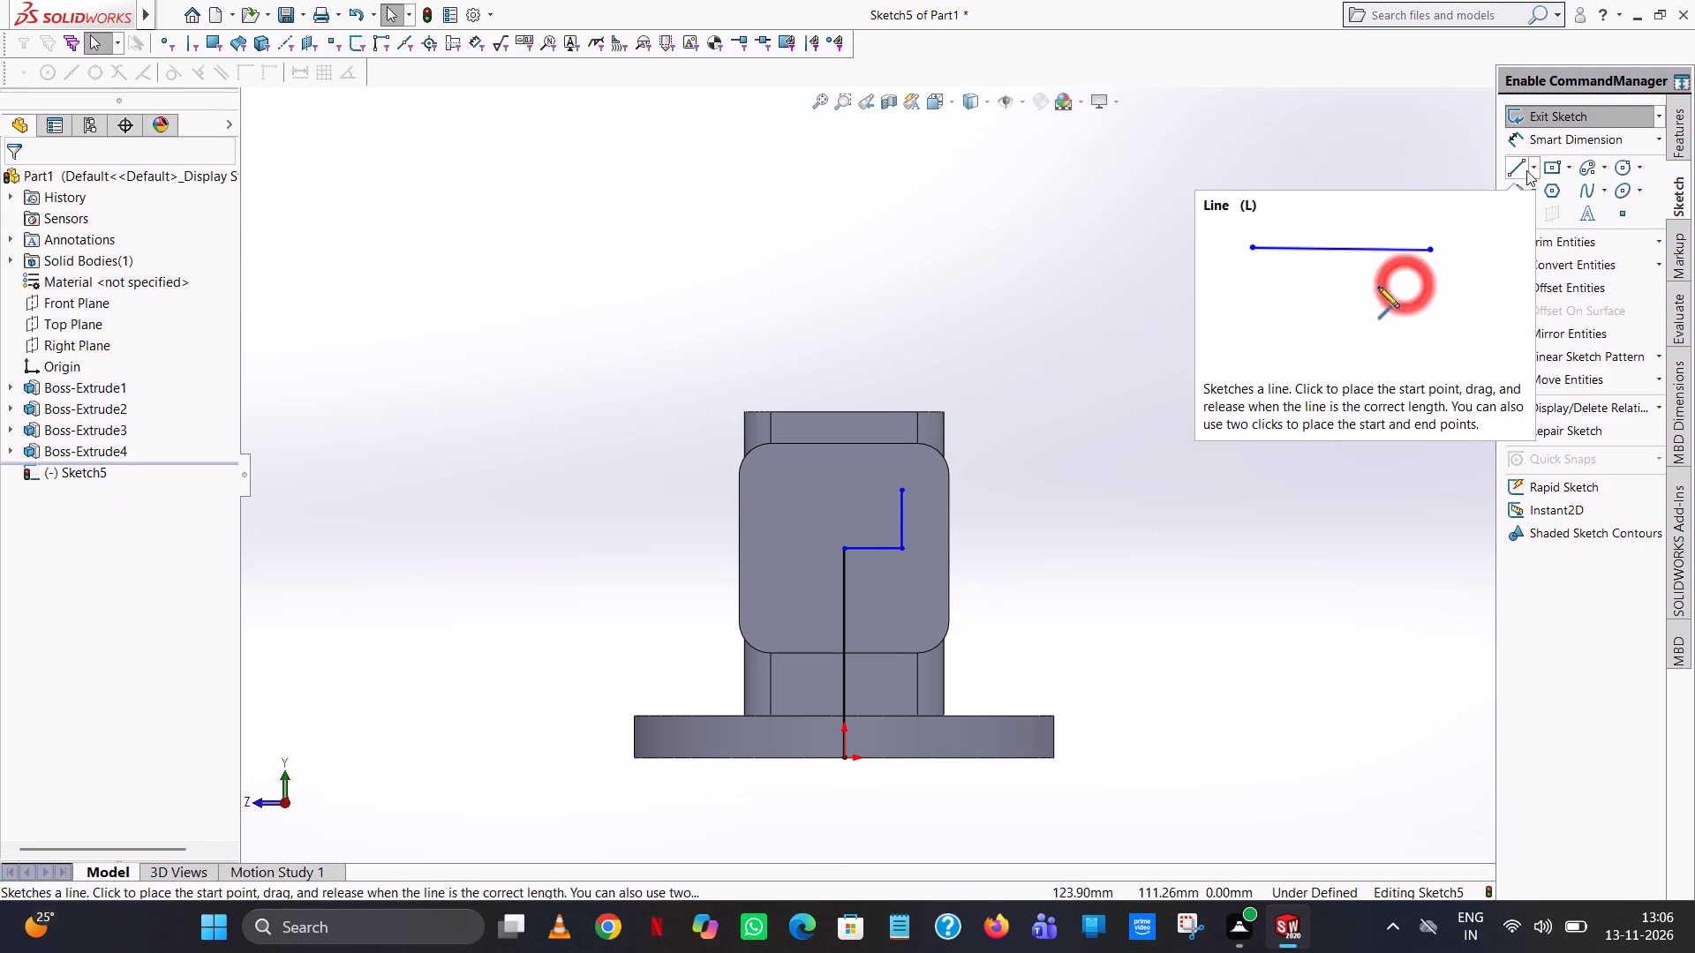
Sketch a circle of radius 3 mm centred on the upper end of the short vertical line.
click(1618, 161)
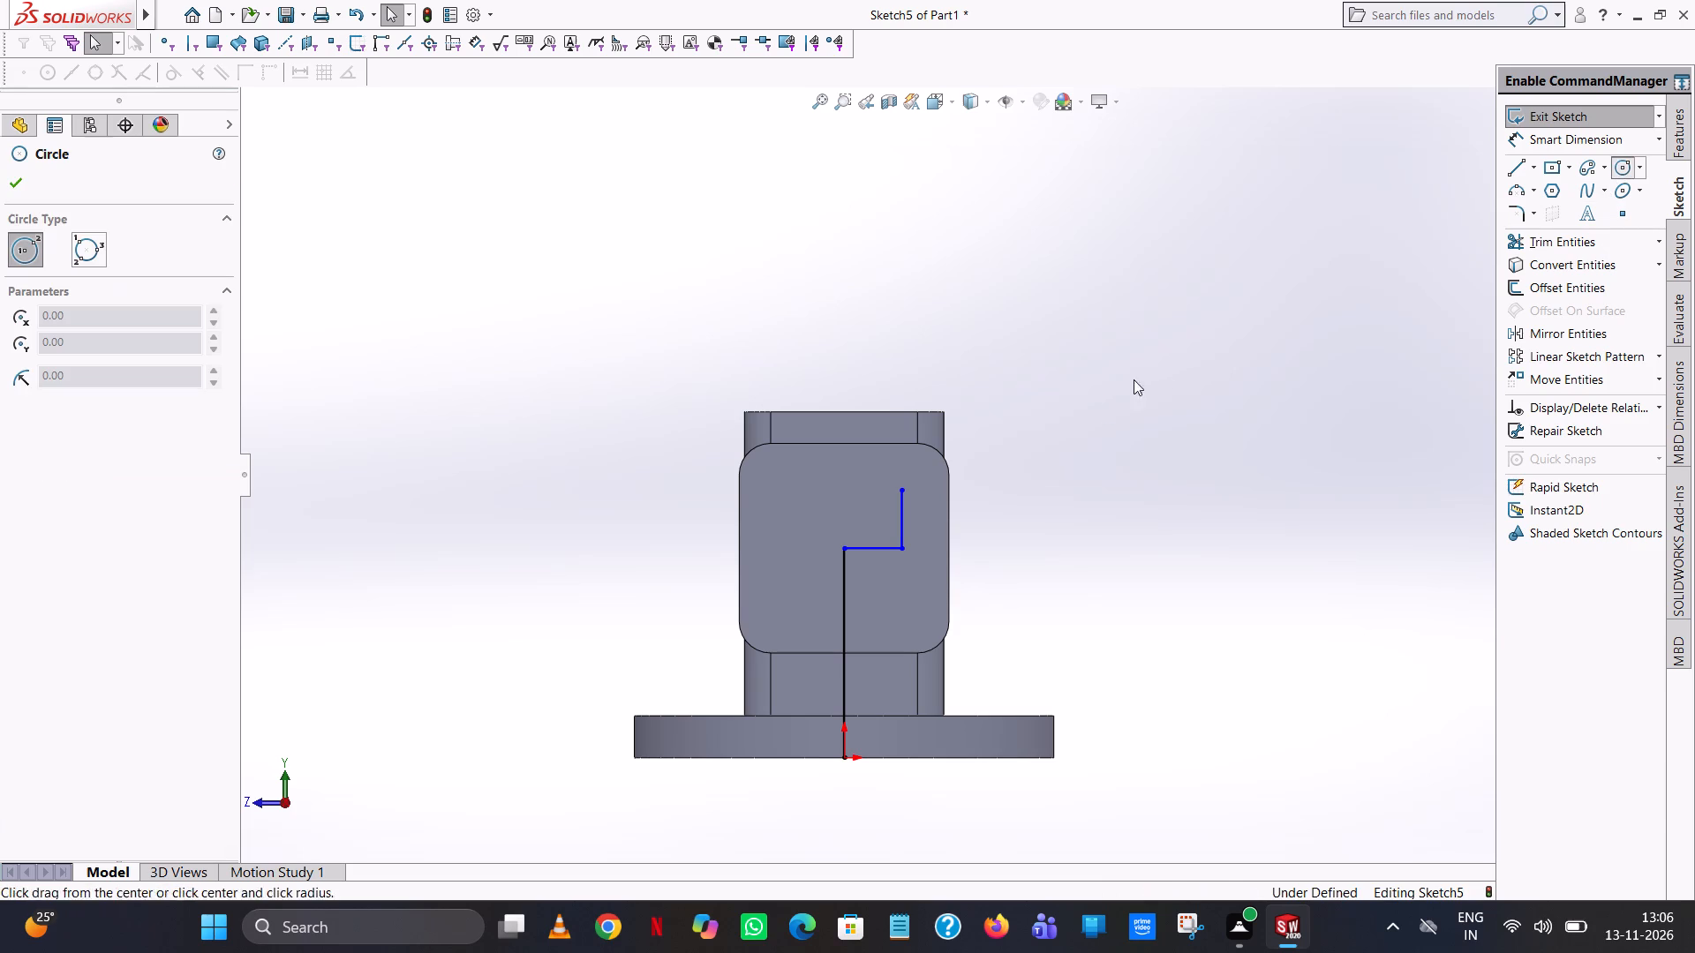
click(903, 491)
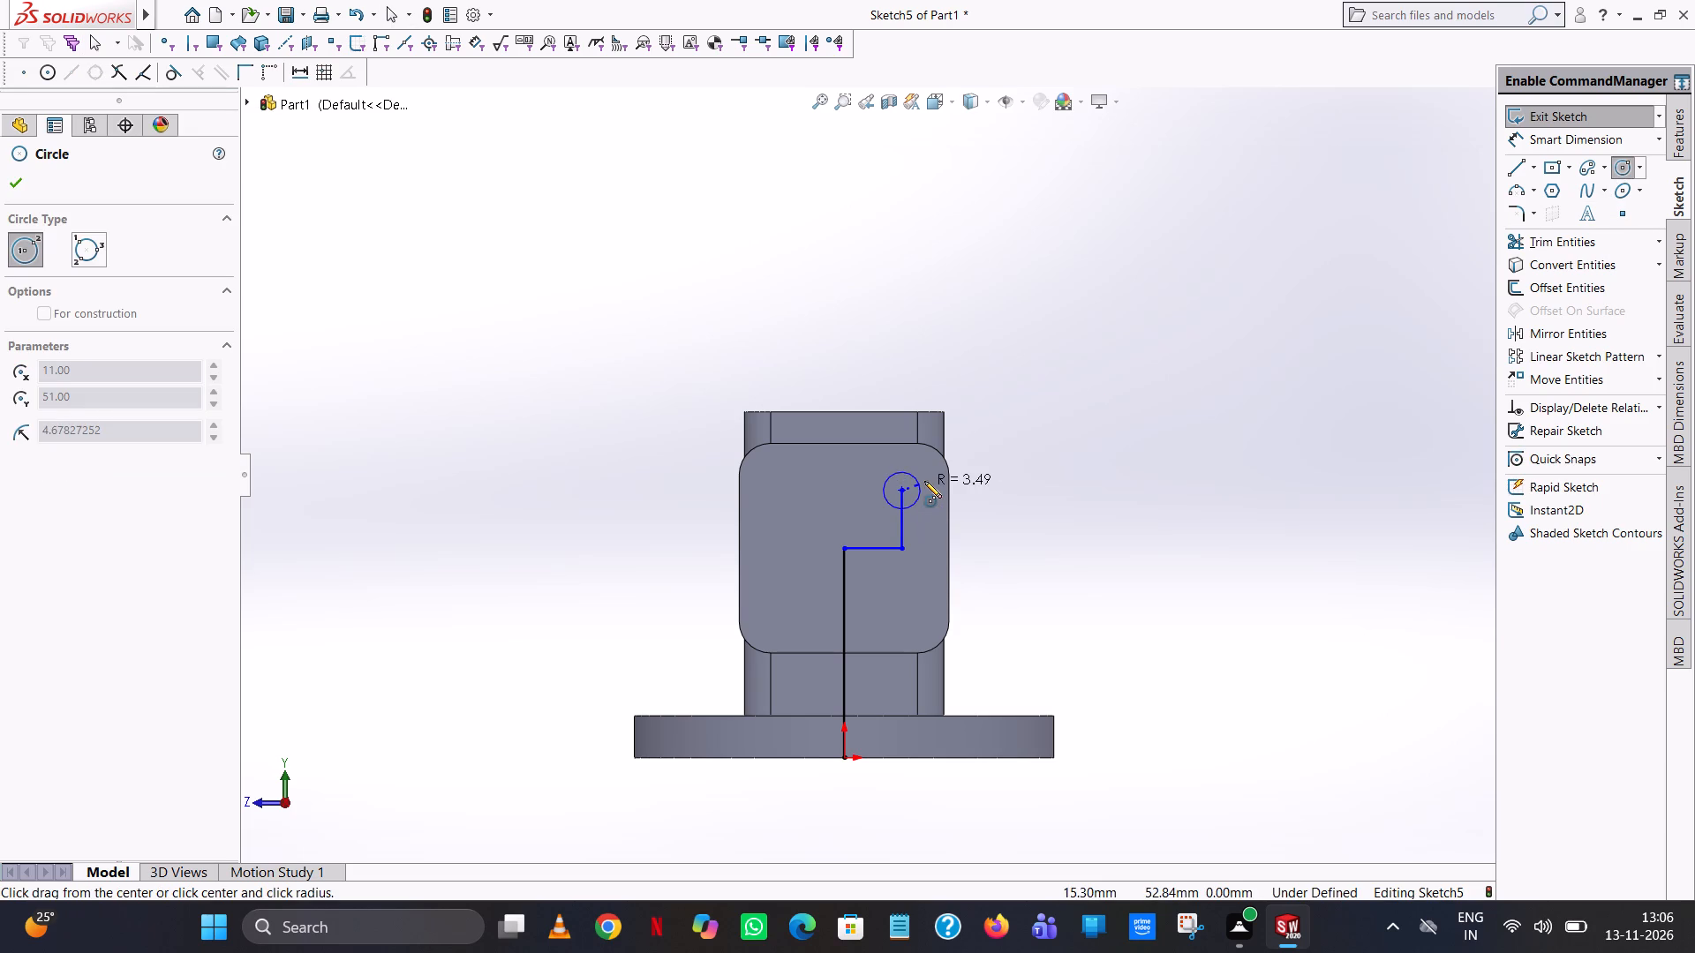
click(924, 481)
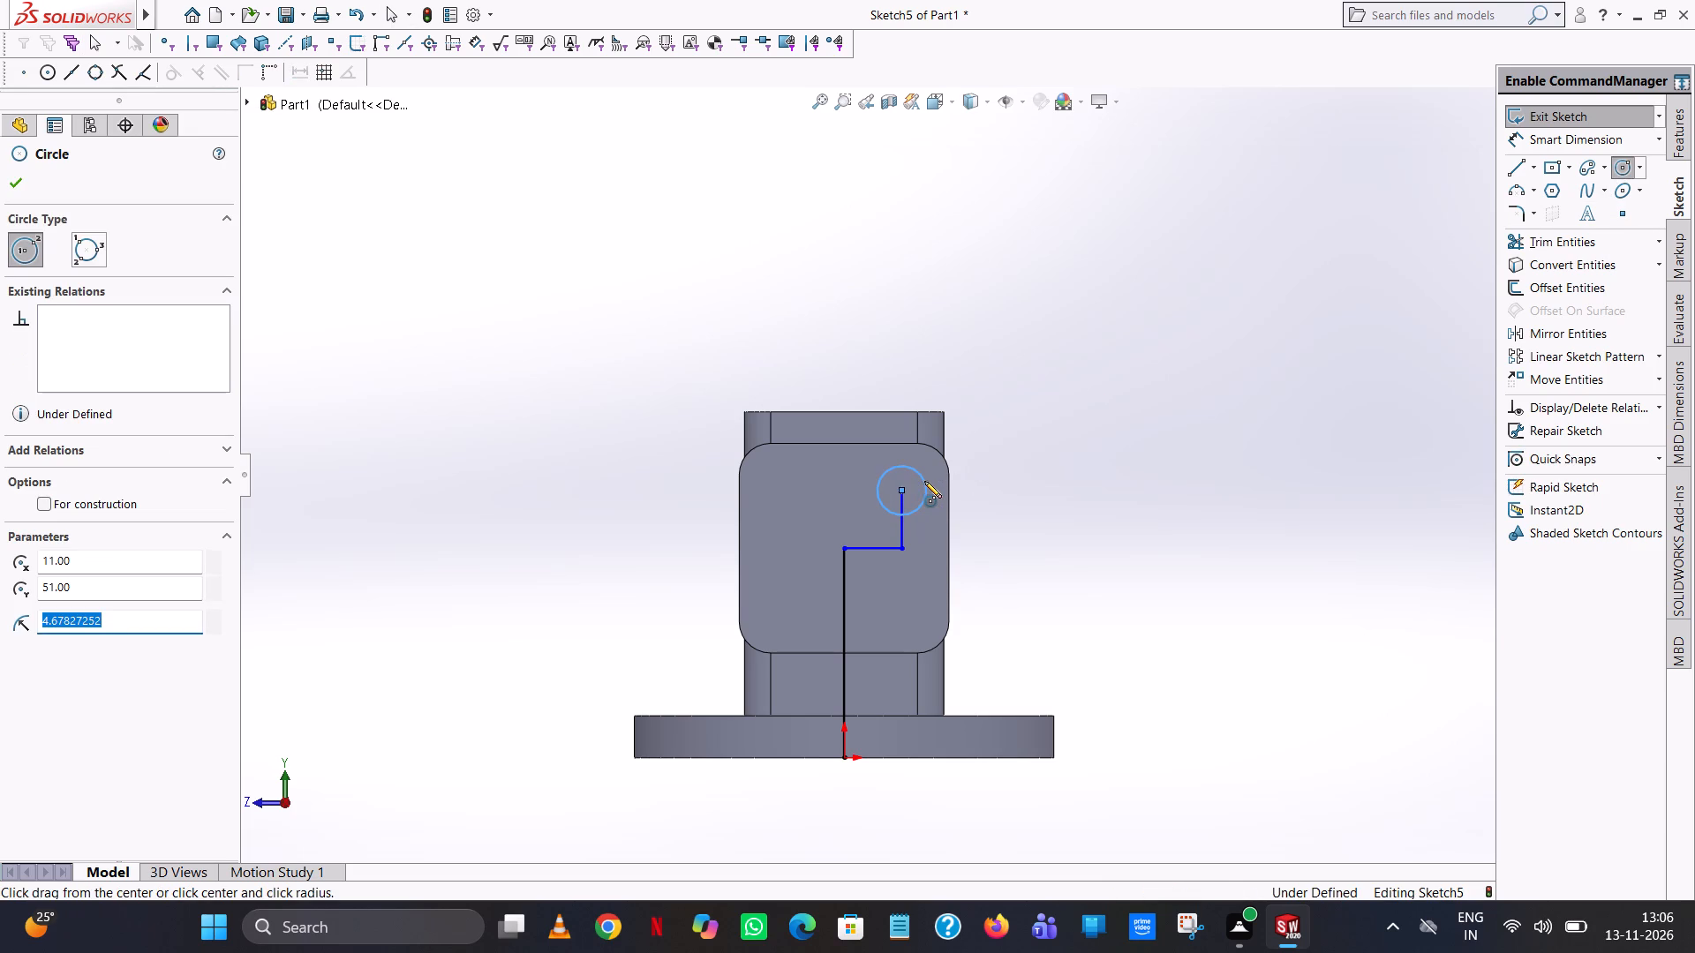
key(3)
key(Return)
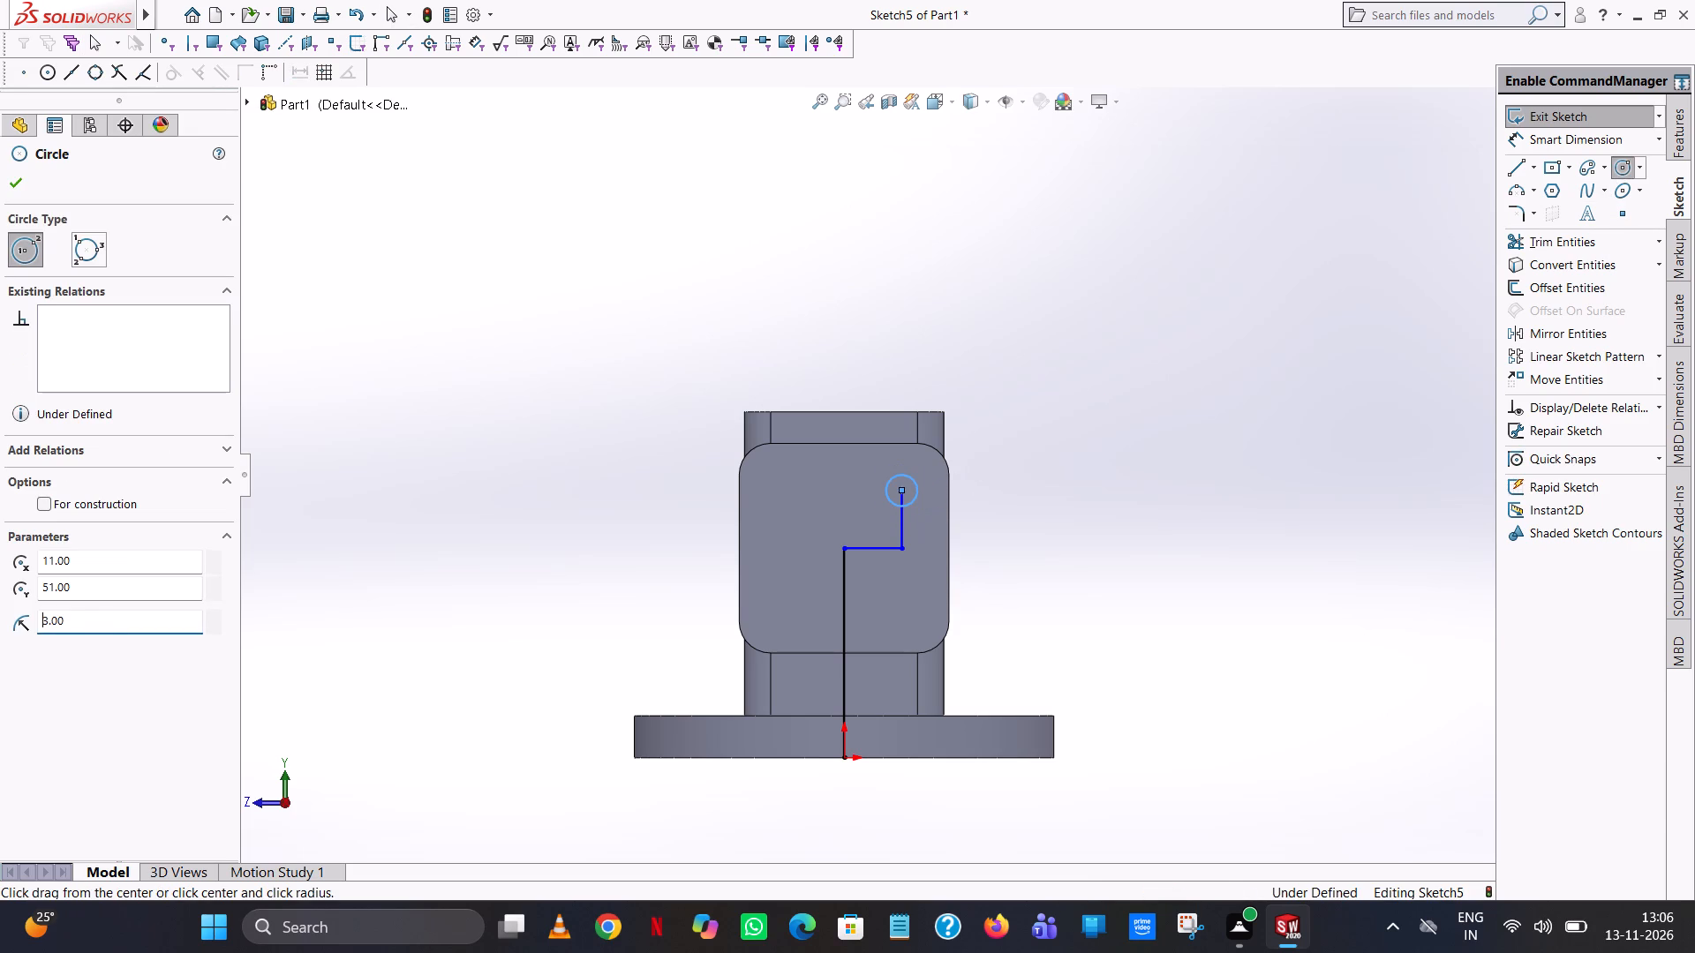
click(7, 179)
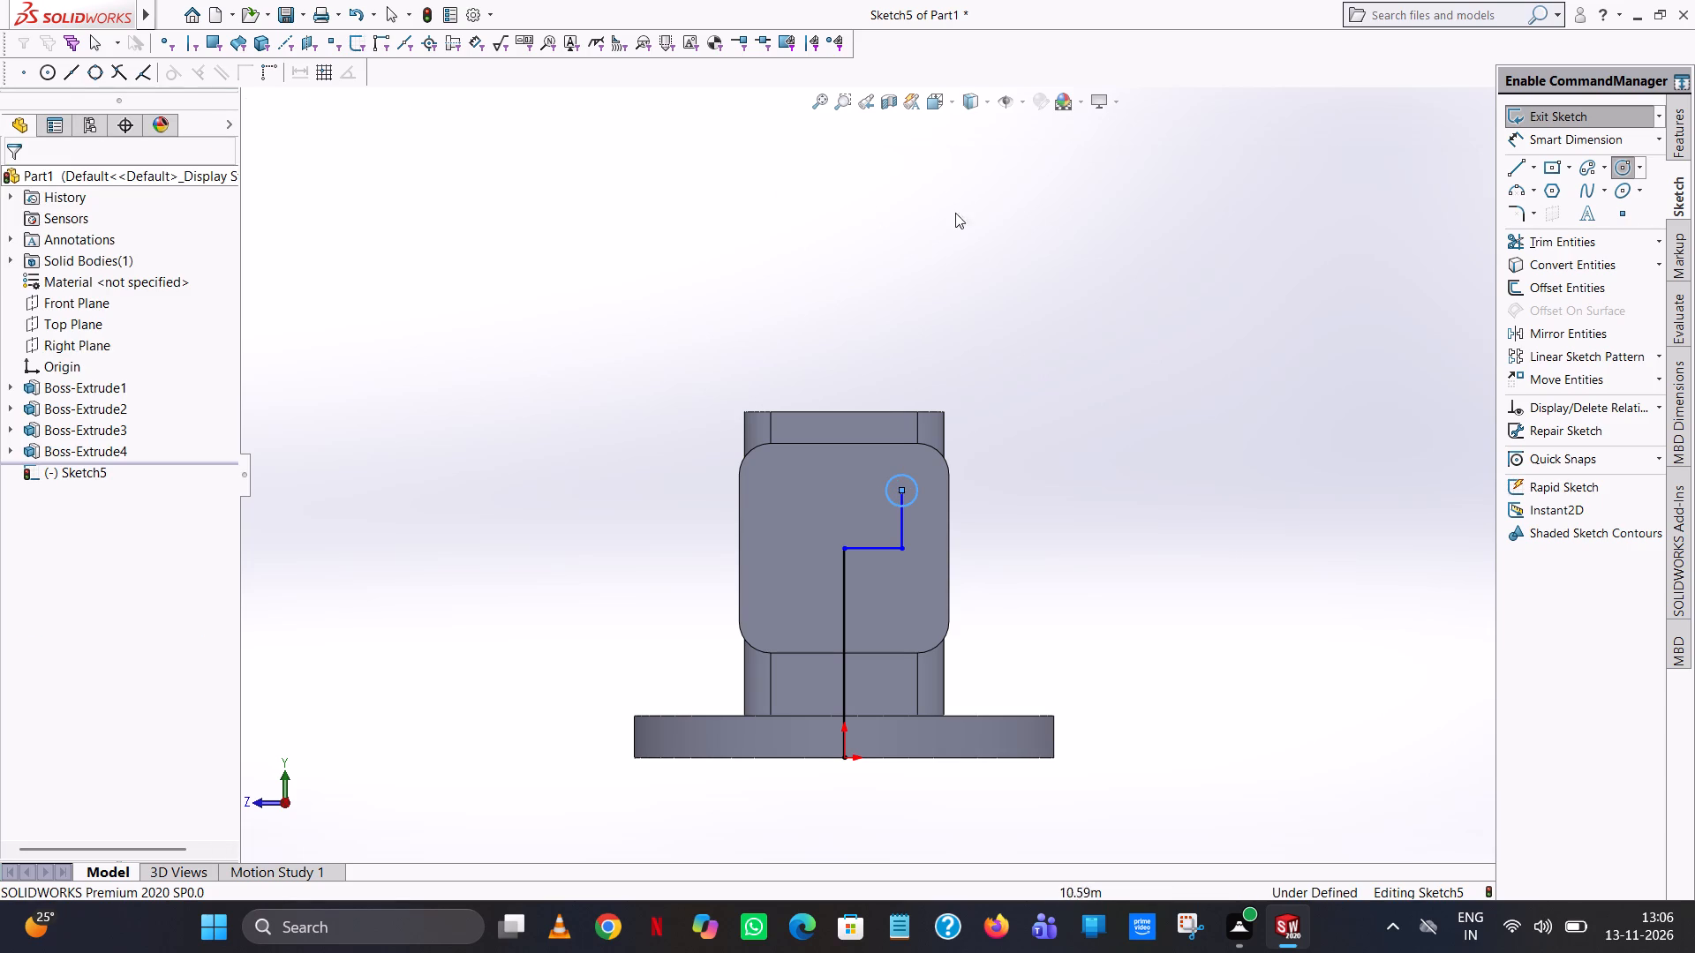
click(1084, 214)
Dimension the small circle's diameter, keeping its current size.
click(1541, 133)
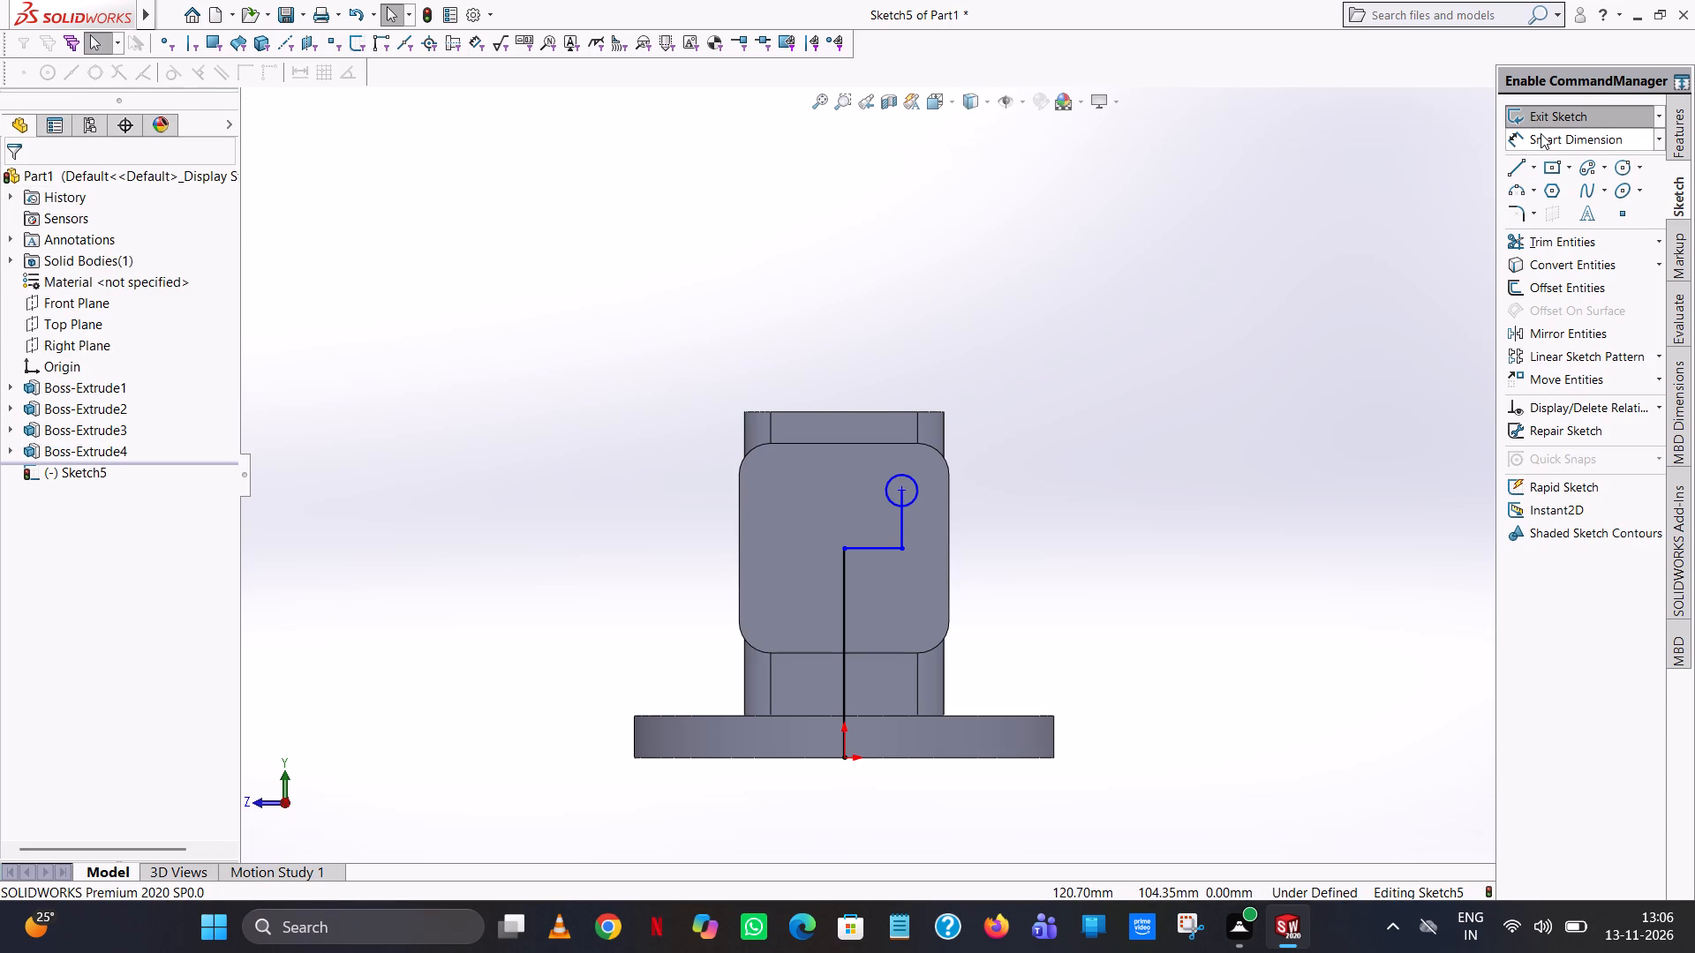
click(918, 479)
click(1158, 325)
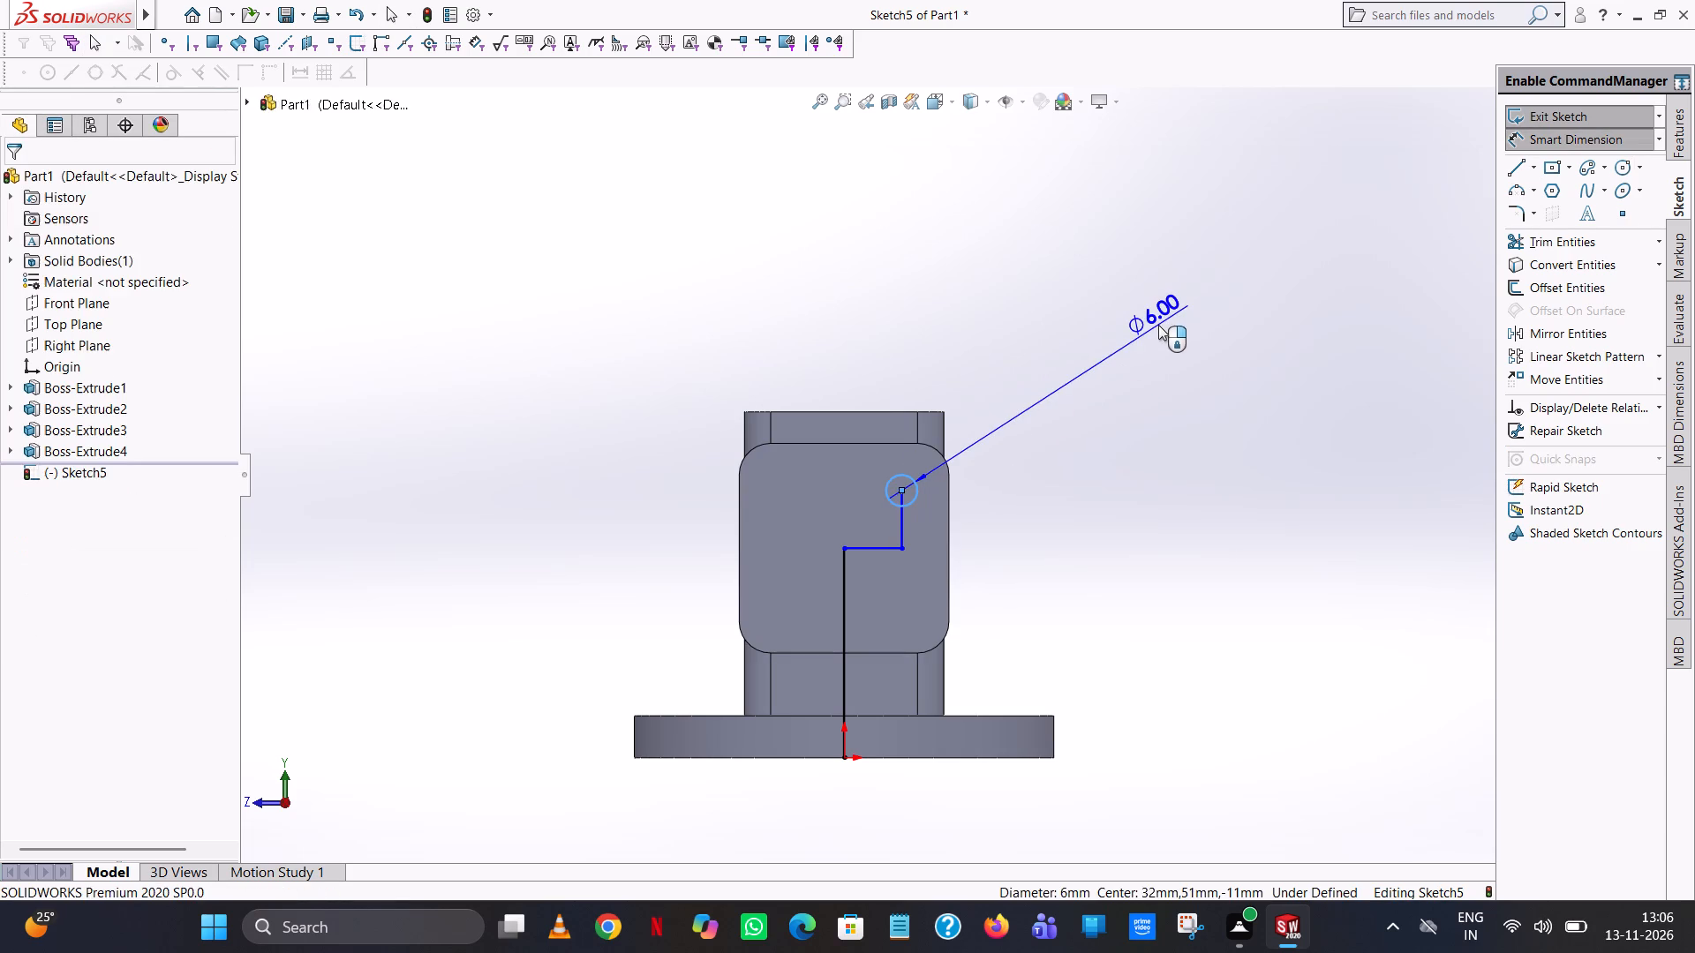
click(1089, 292)
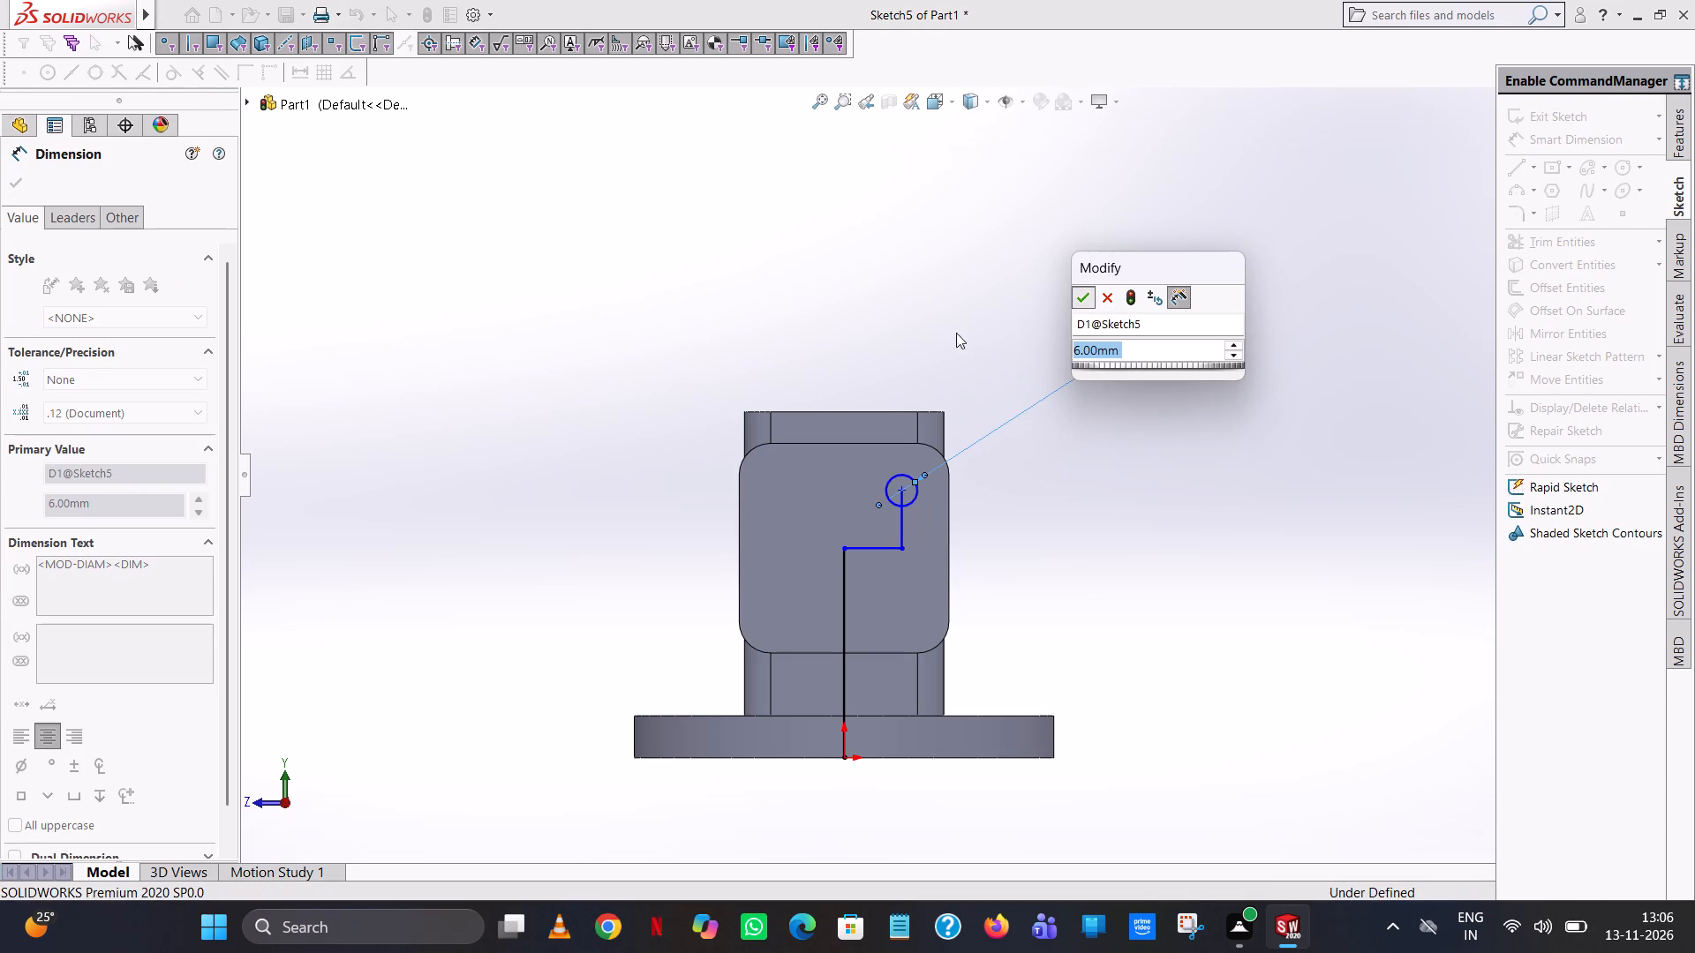
click(914, 333)
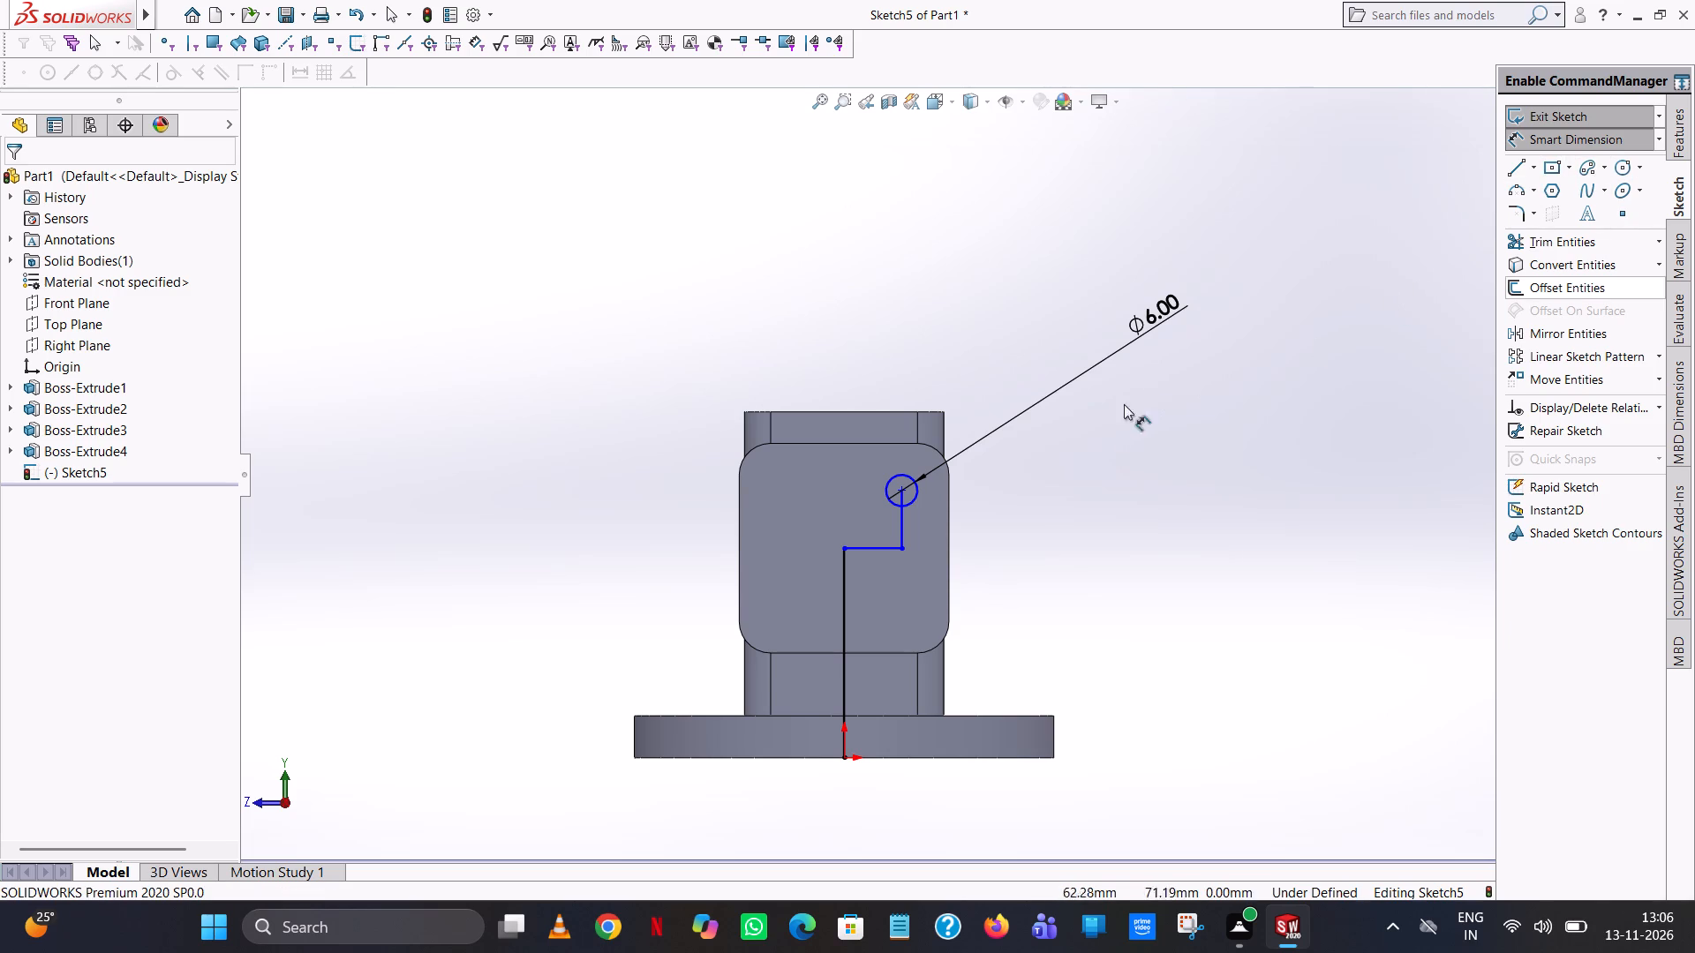
Dimension the vertical distance from the origin to the small circle's centre.
click(901, 486)
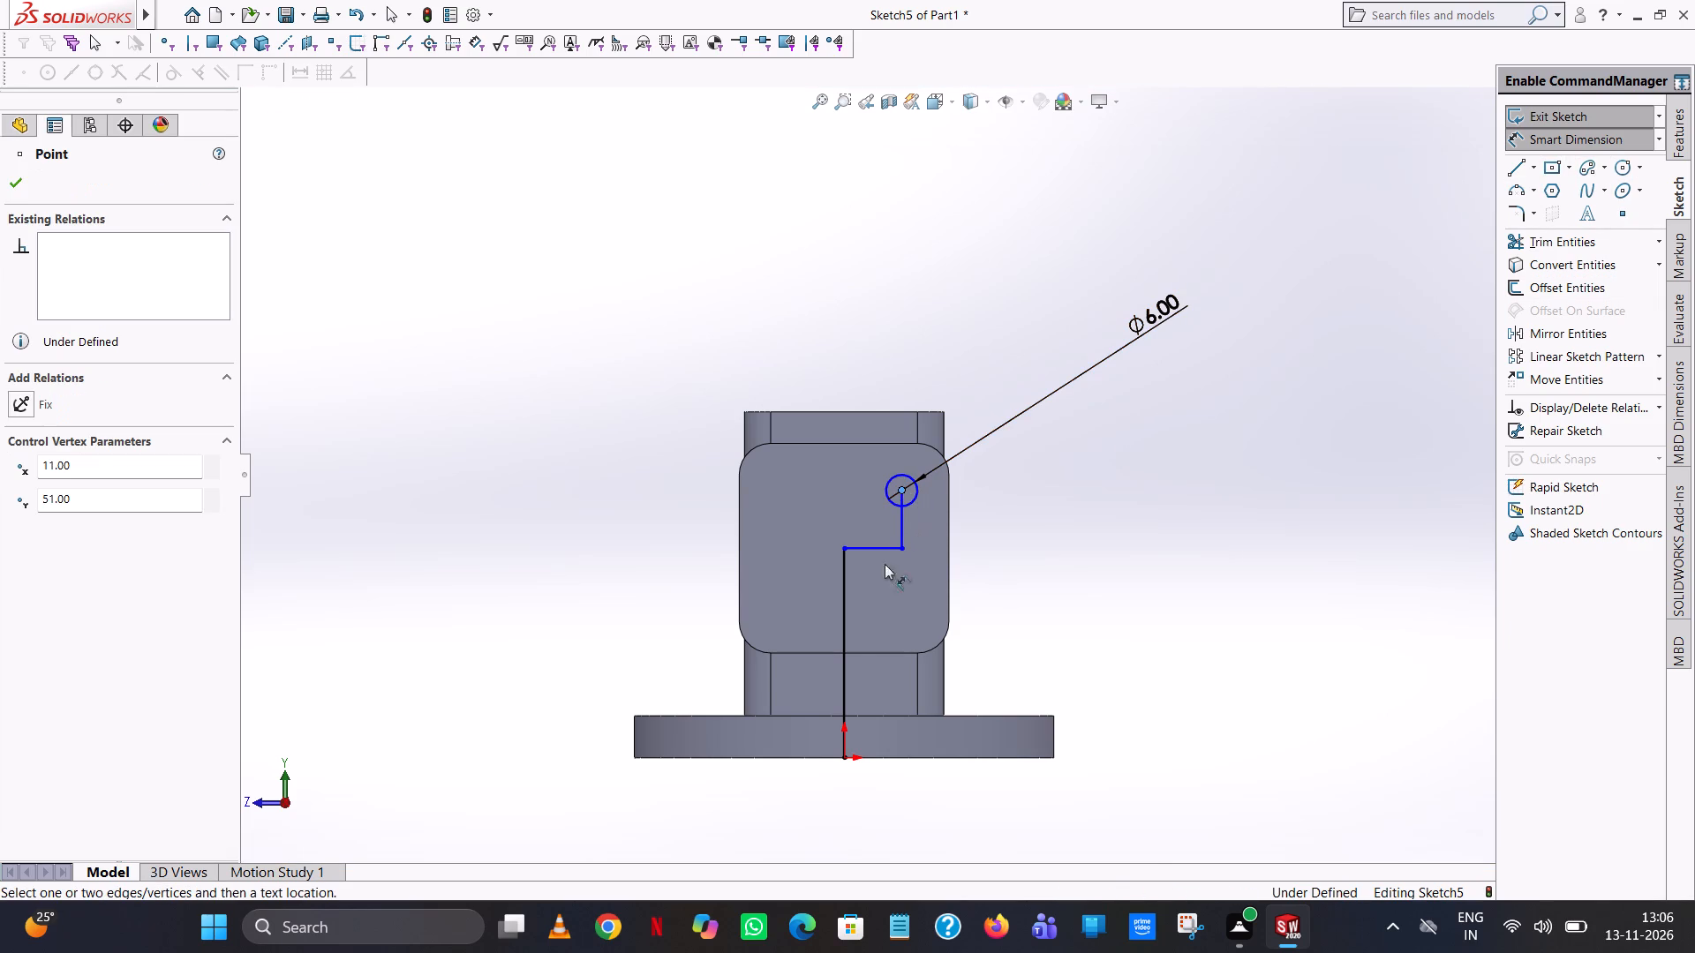
click(842, 754)
click(1158, 590)
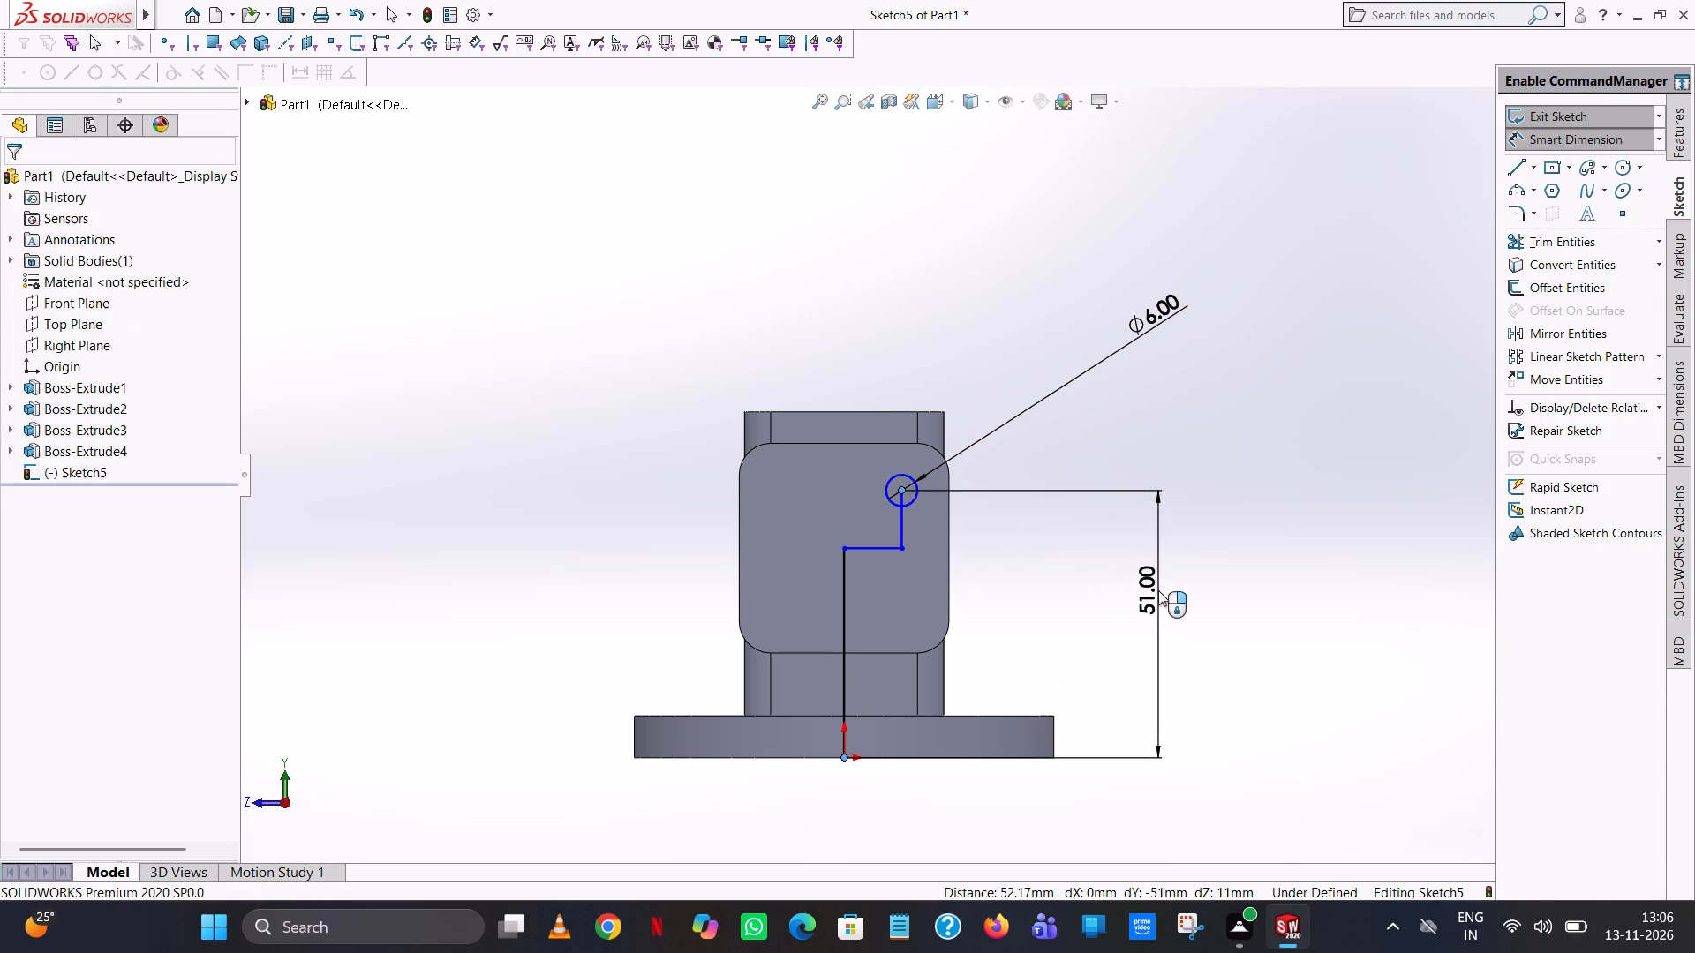
click(1089, 563)
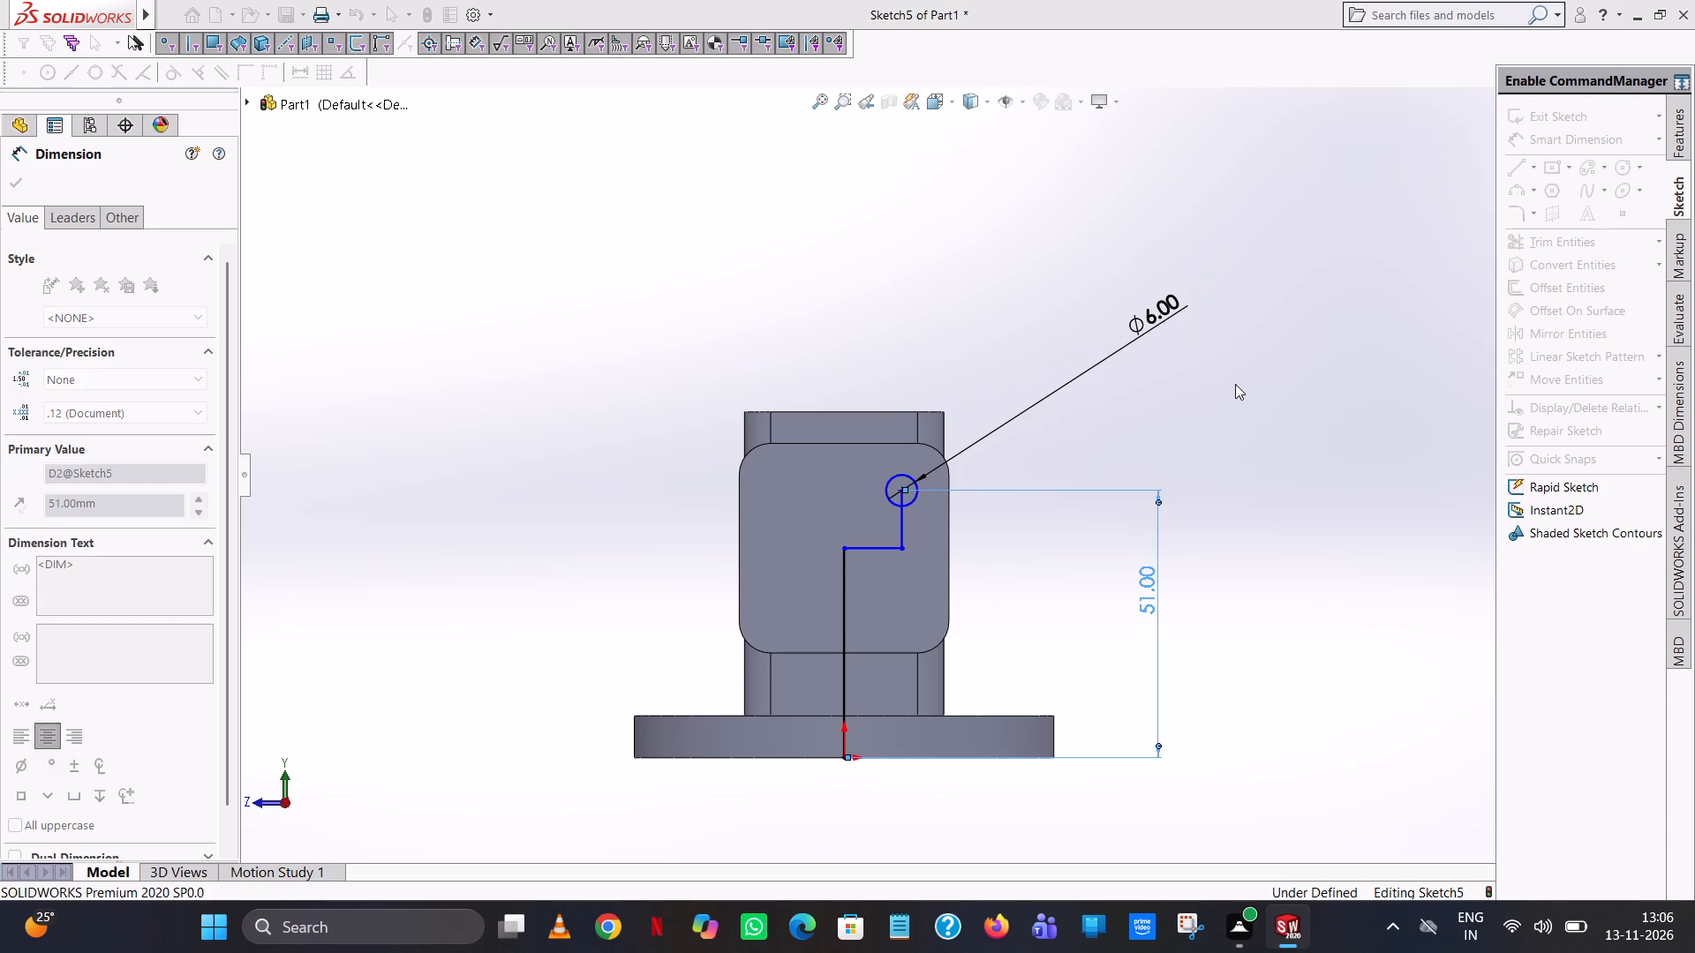
click(1235, 384)
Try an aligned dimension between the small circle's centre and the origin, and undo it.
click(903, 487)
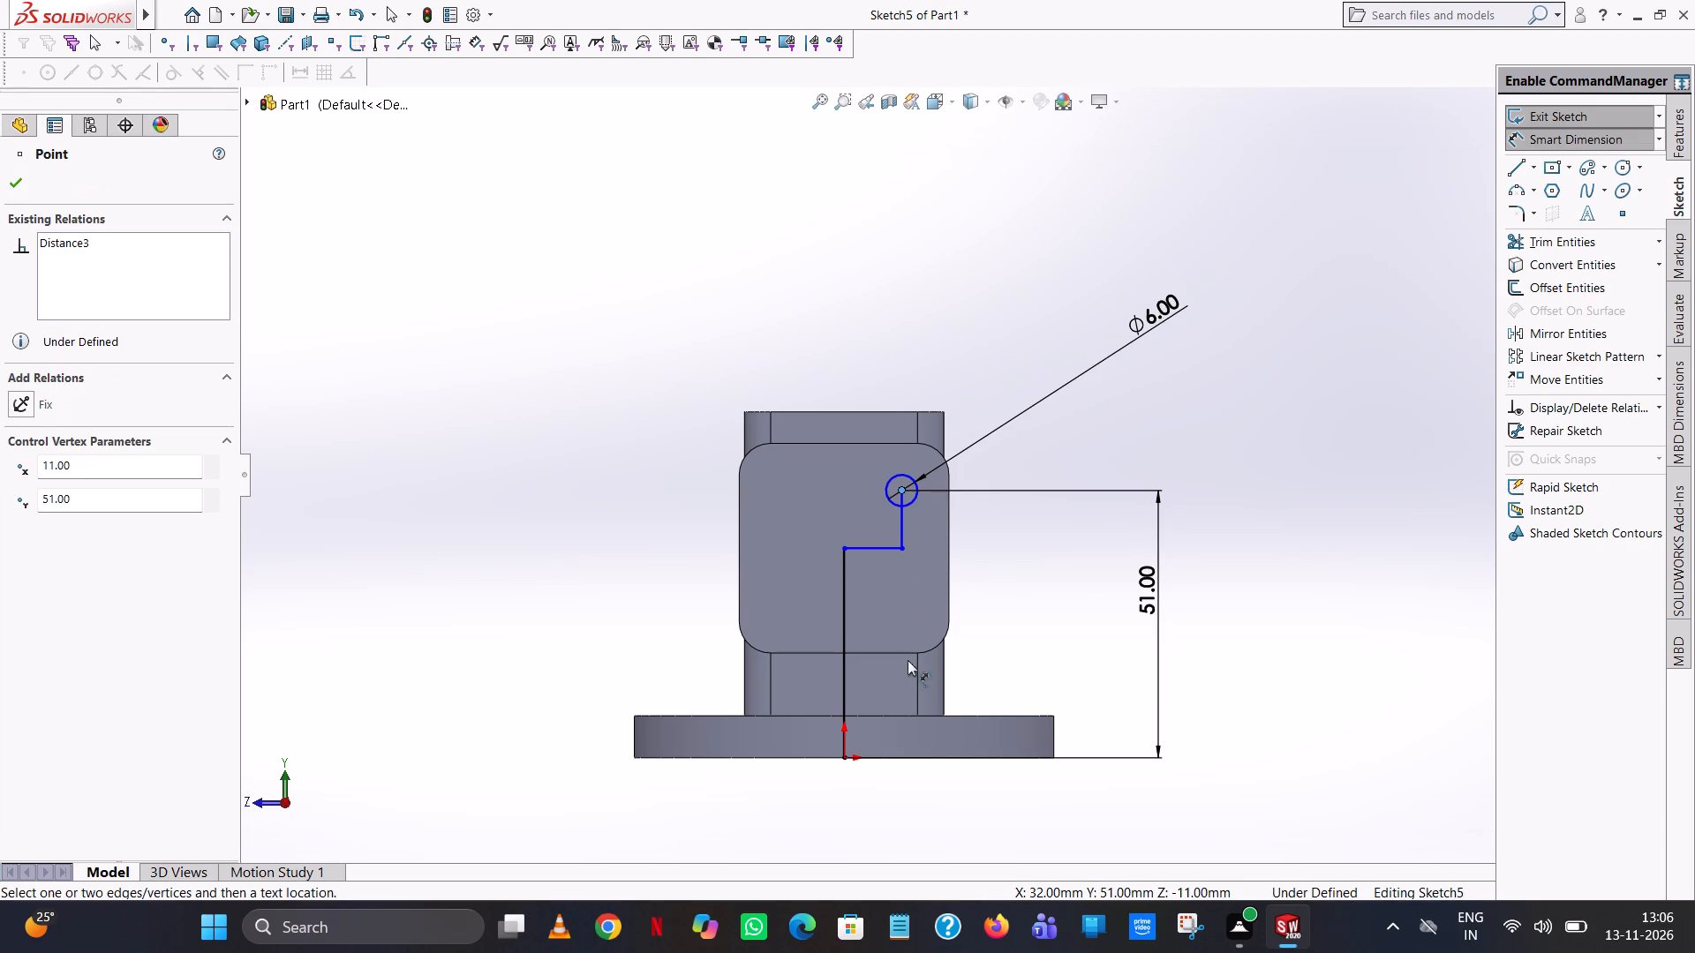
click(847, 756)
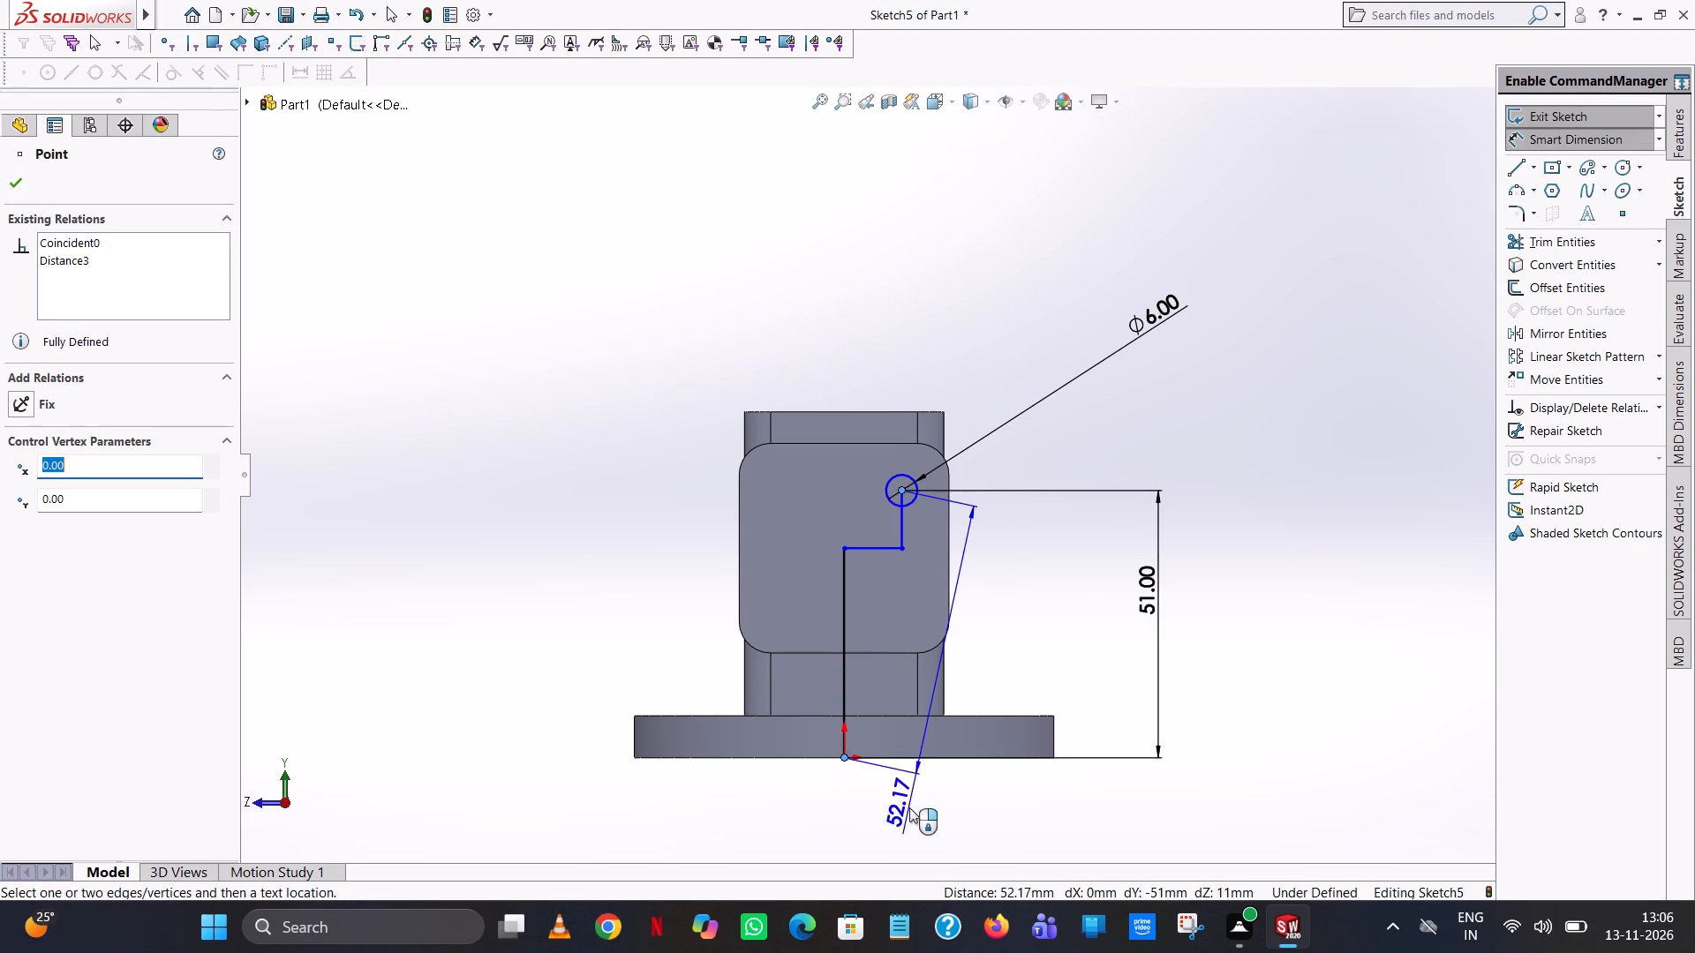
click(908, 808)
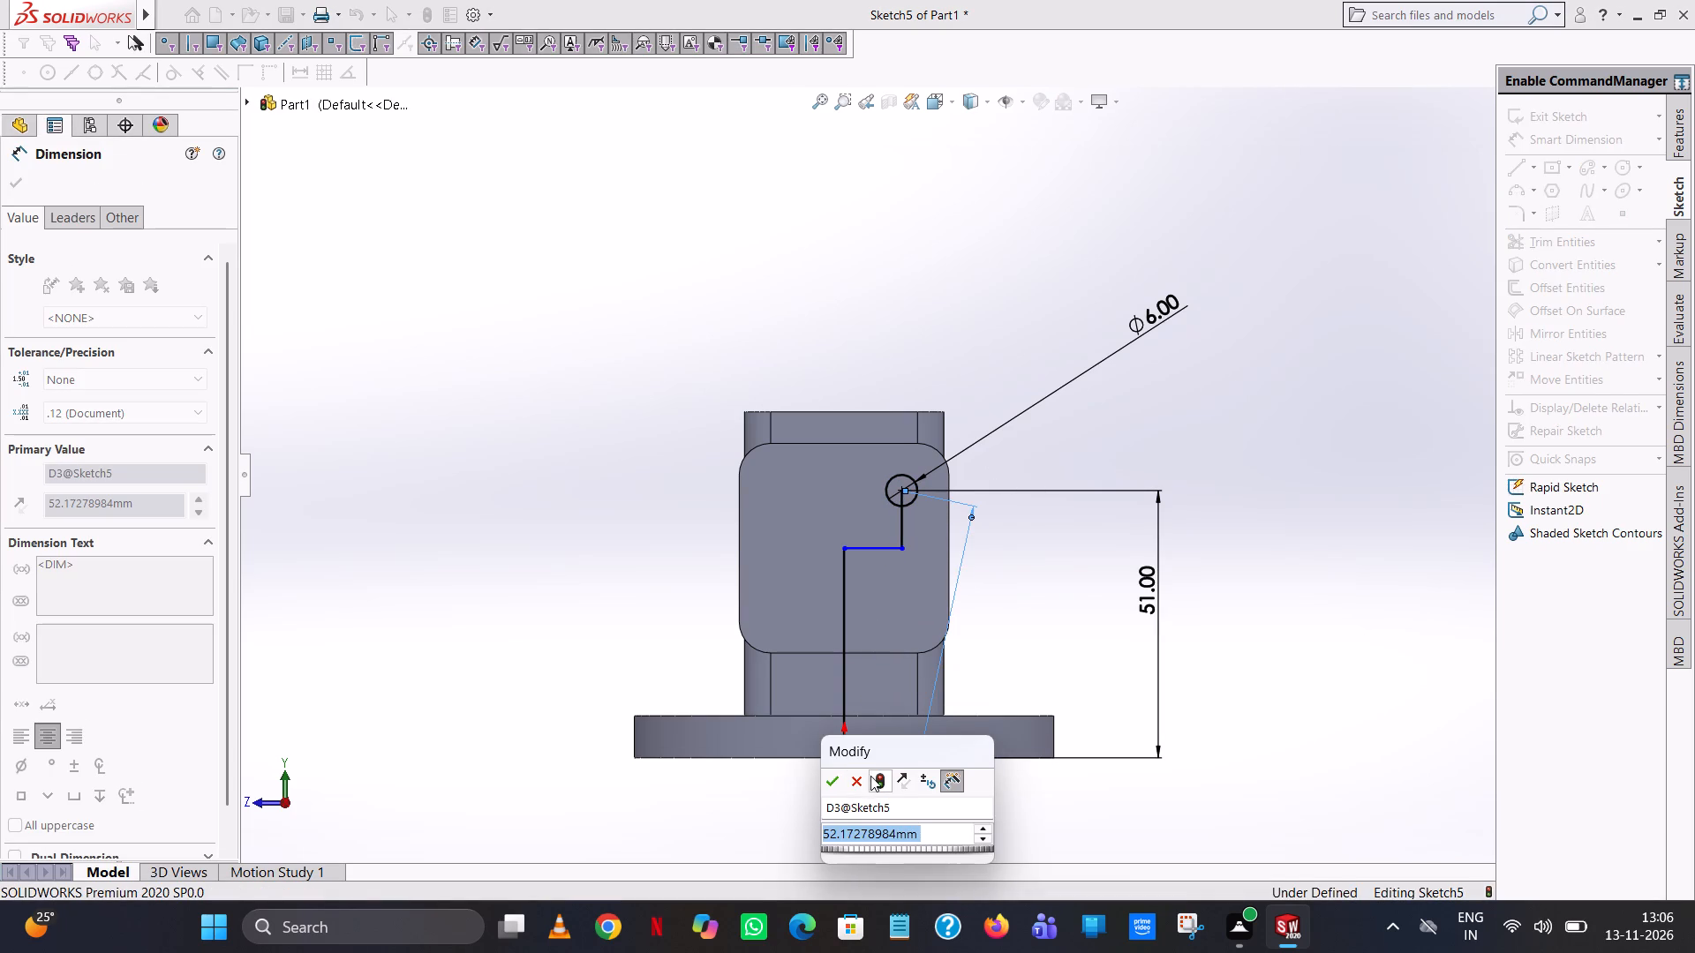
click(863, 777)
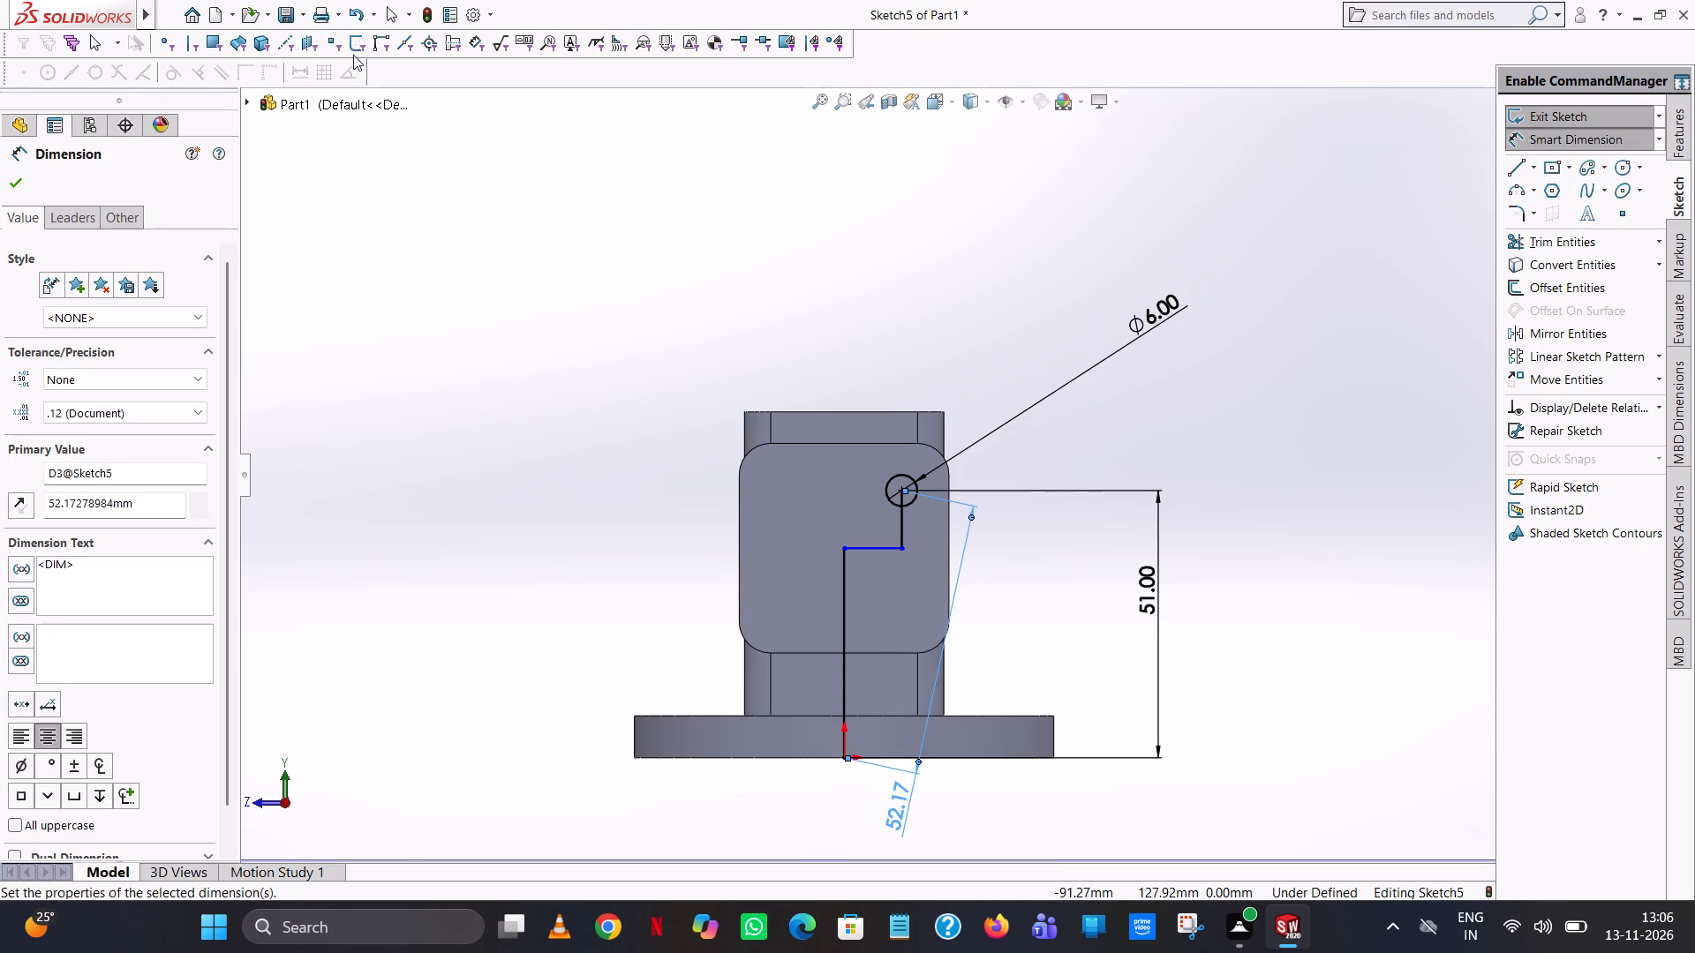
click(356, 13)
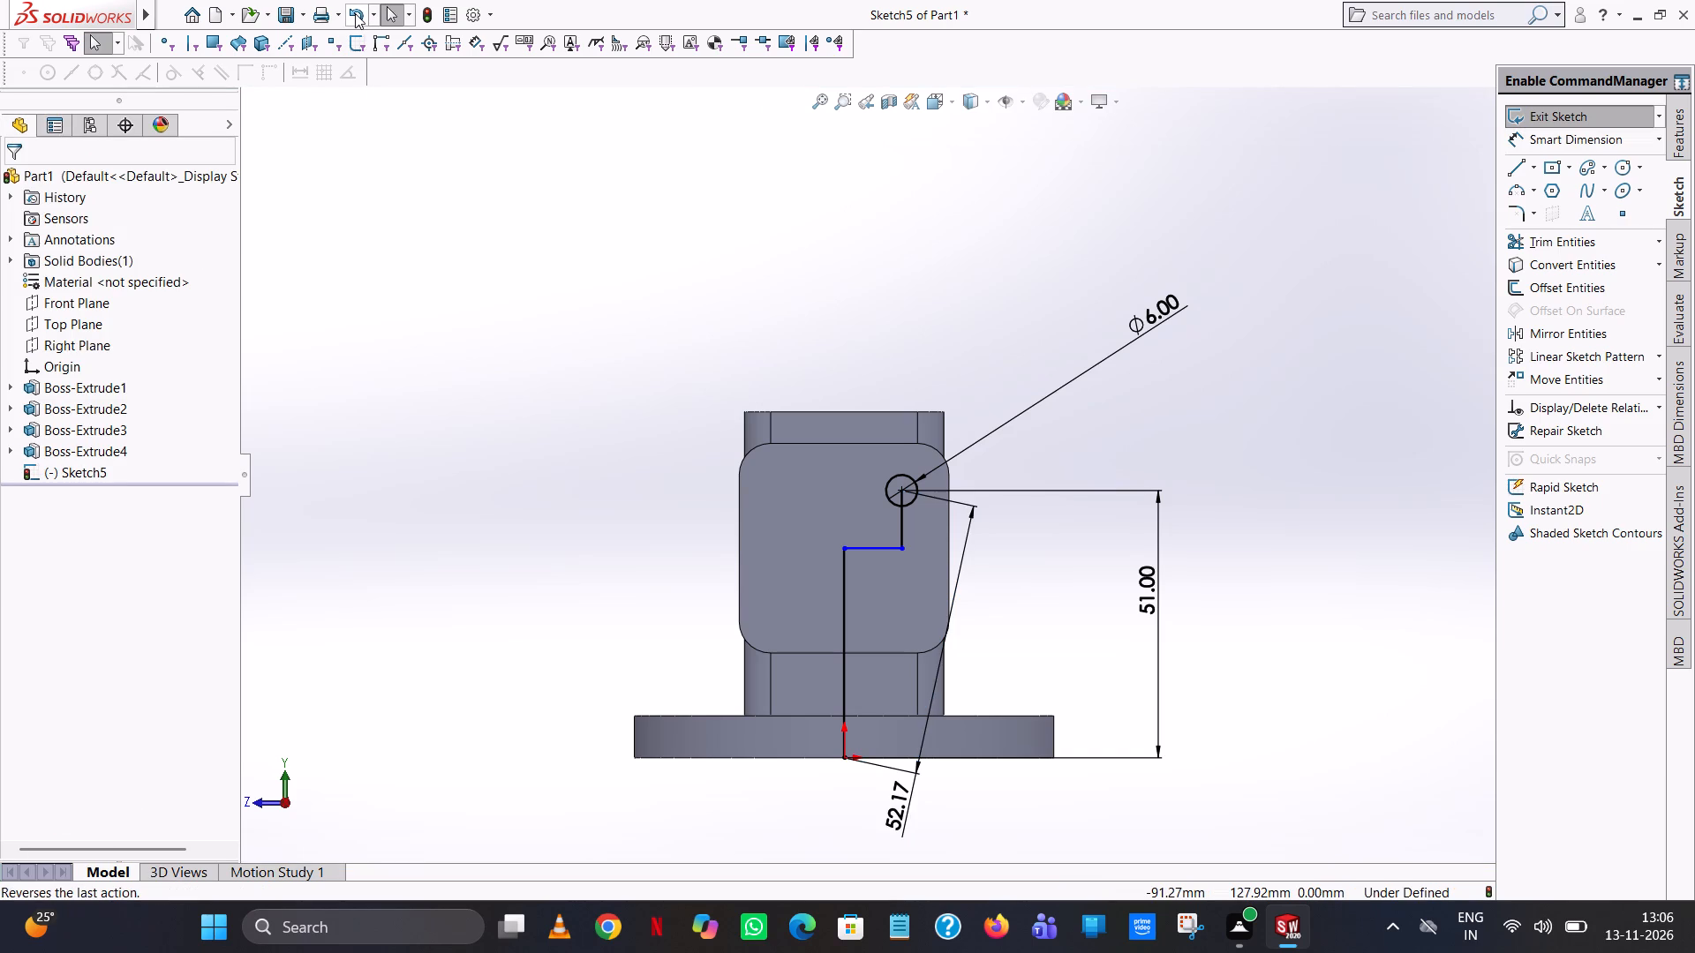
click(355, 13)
Dimension the horizontal distance from the origin to the small circle's centre.
click(1541, 144)
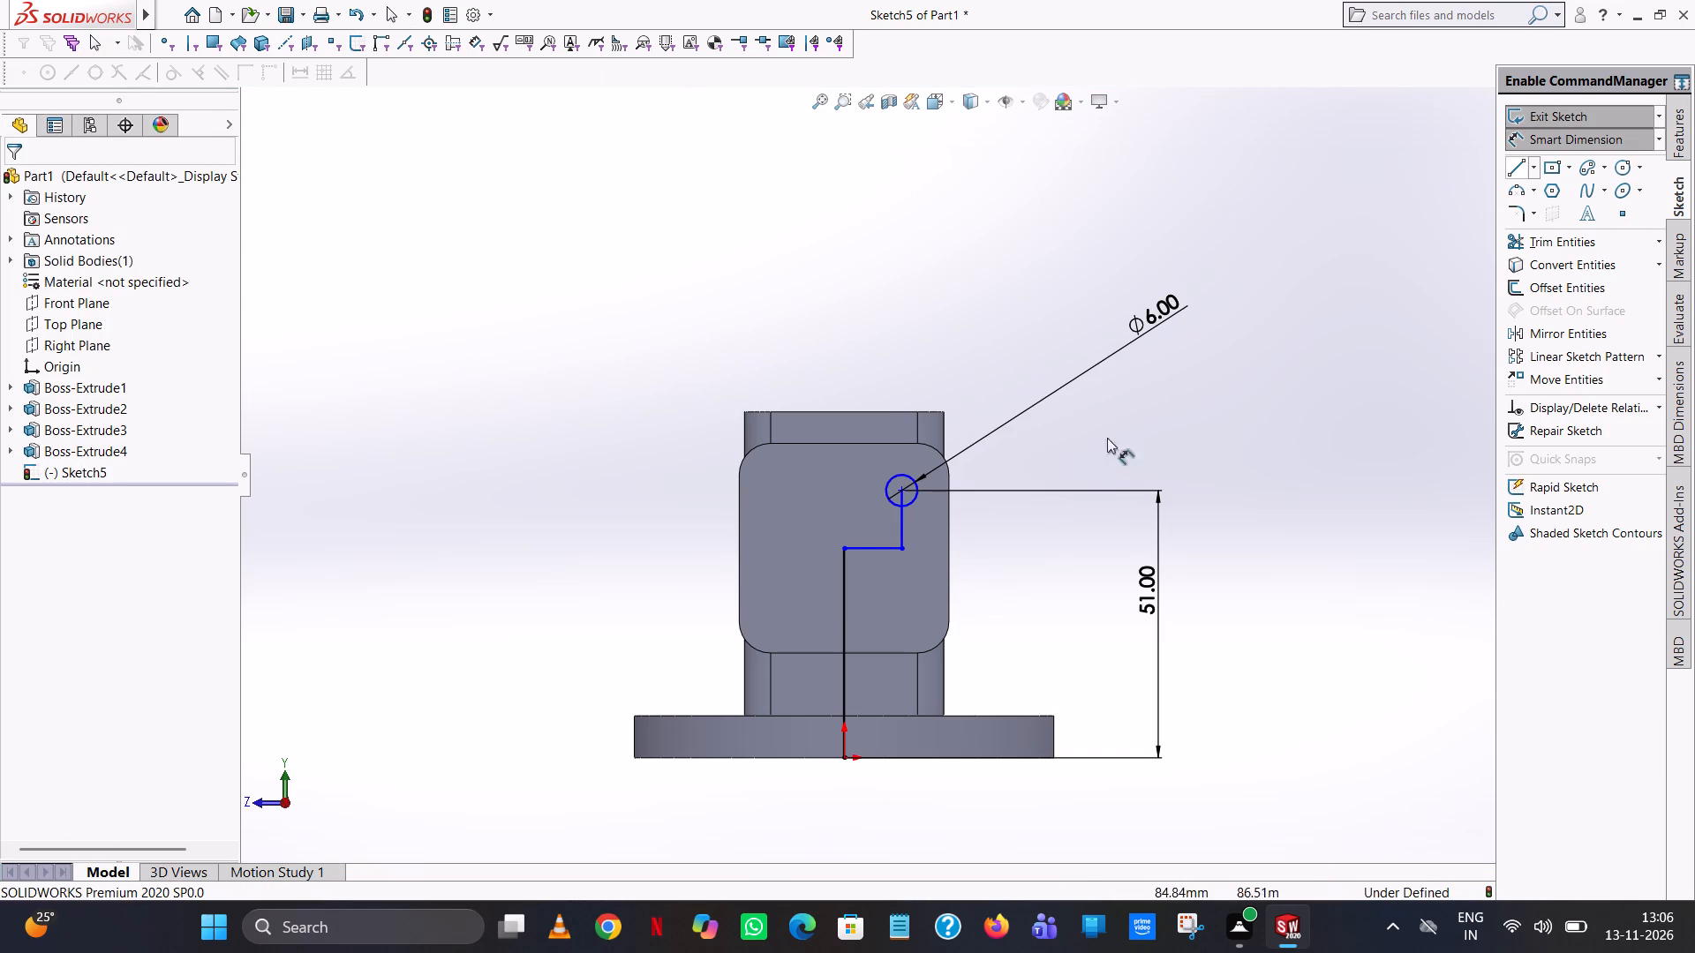
click(847, 759)
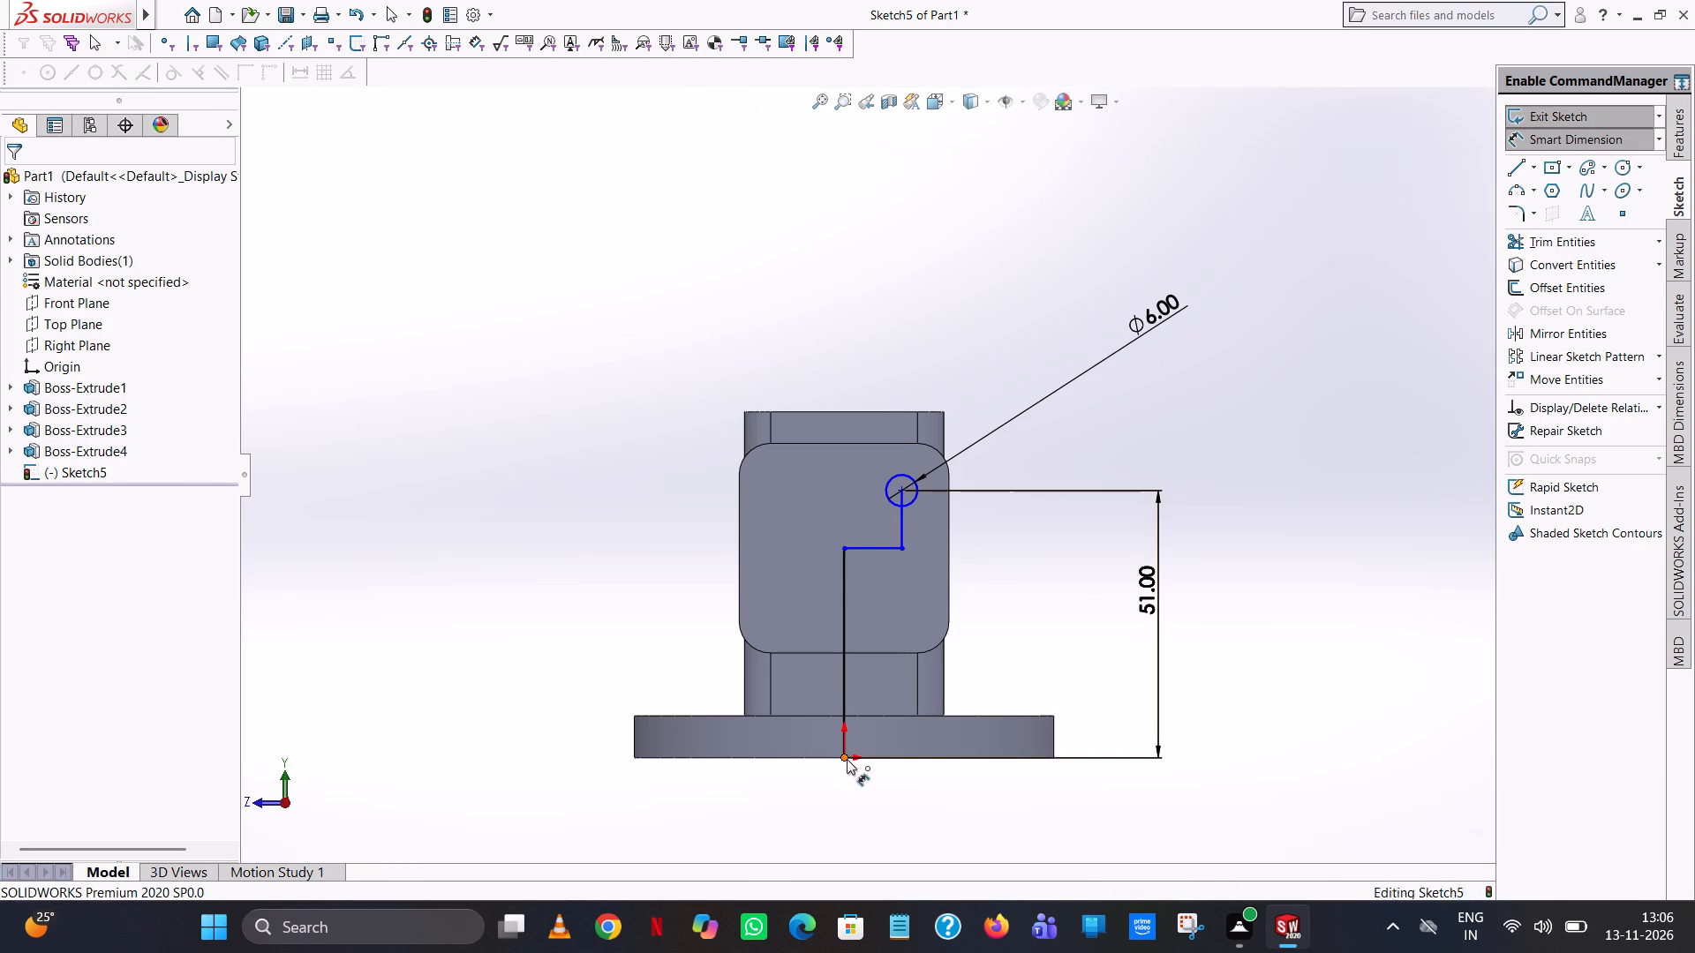
click(897, 490)
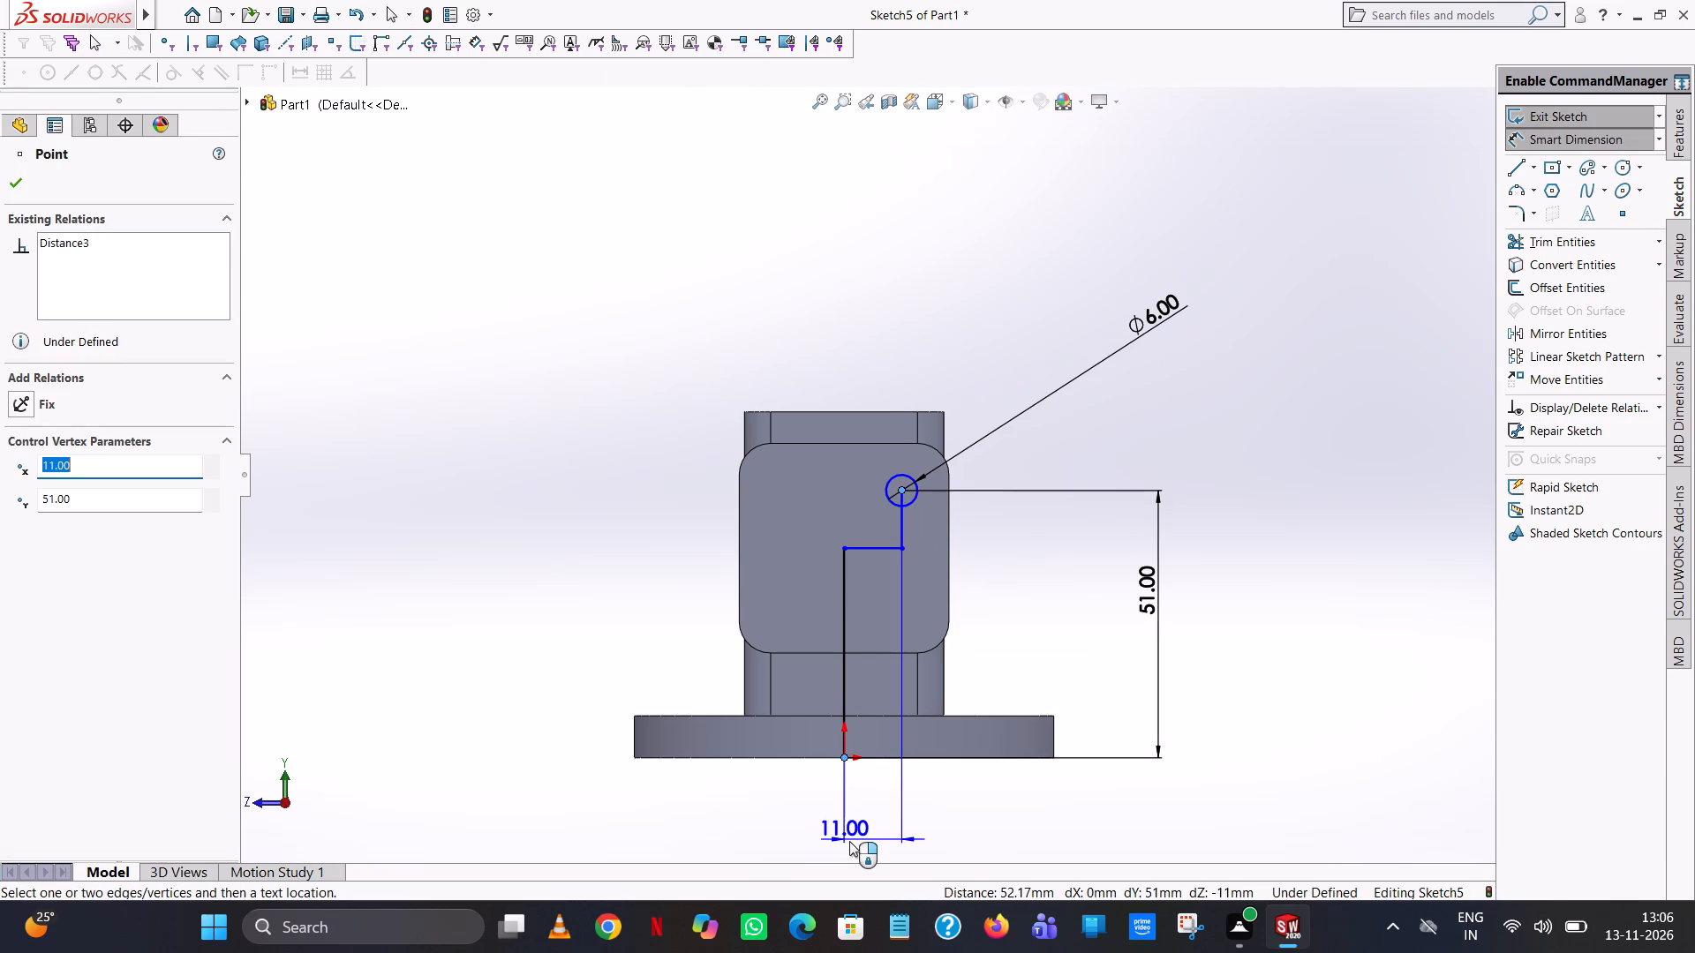
click(849, 841)
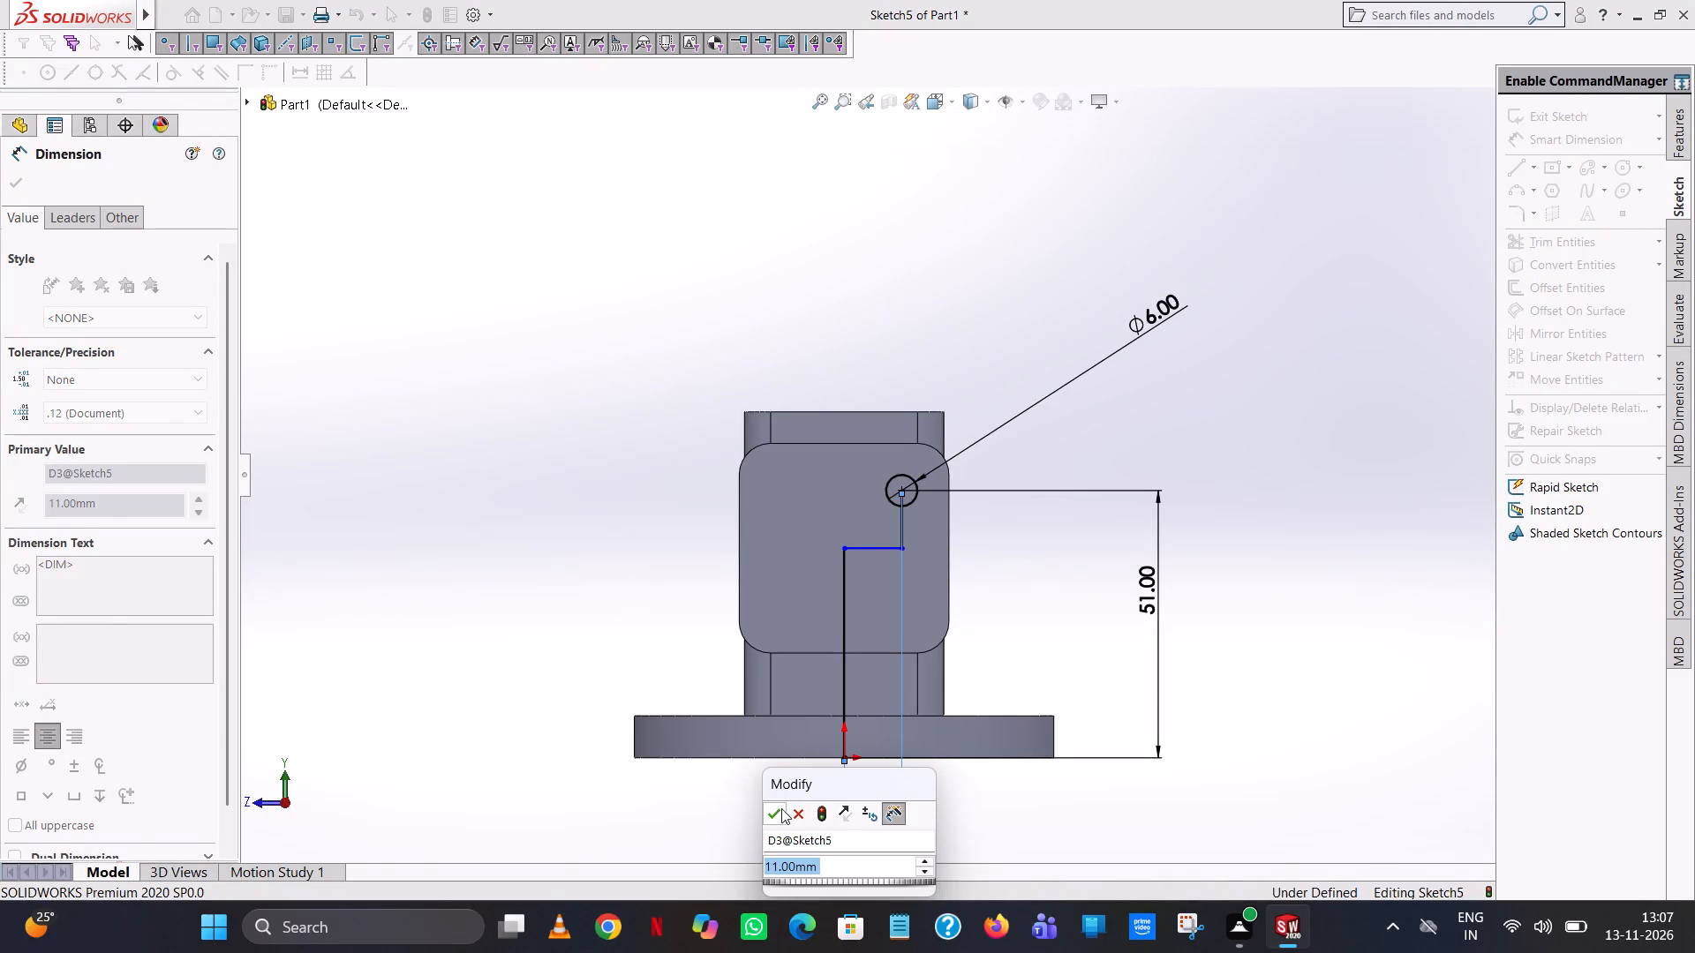
click(773, 811)
click(1326, 425)
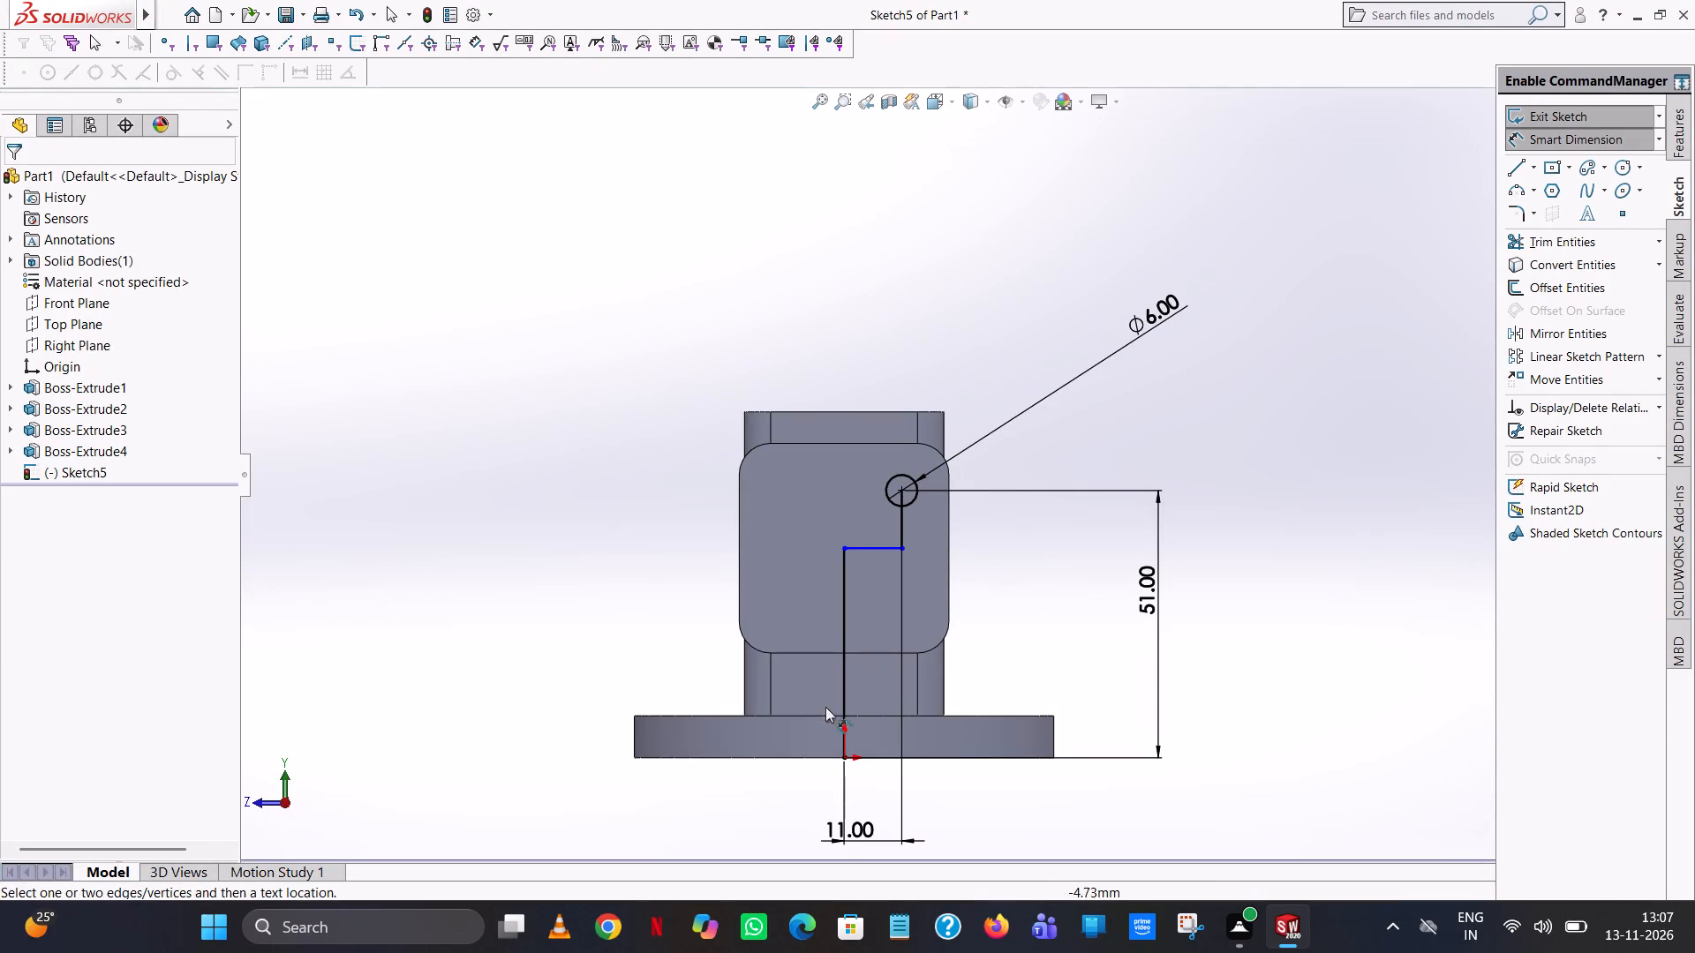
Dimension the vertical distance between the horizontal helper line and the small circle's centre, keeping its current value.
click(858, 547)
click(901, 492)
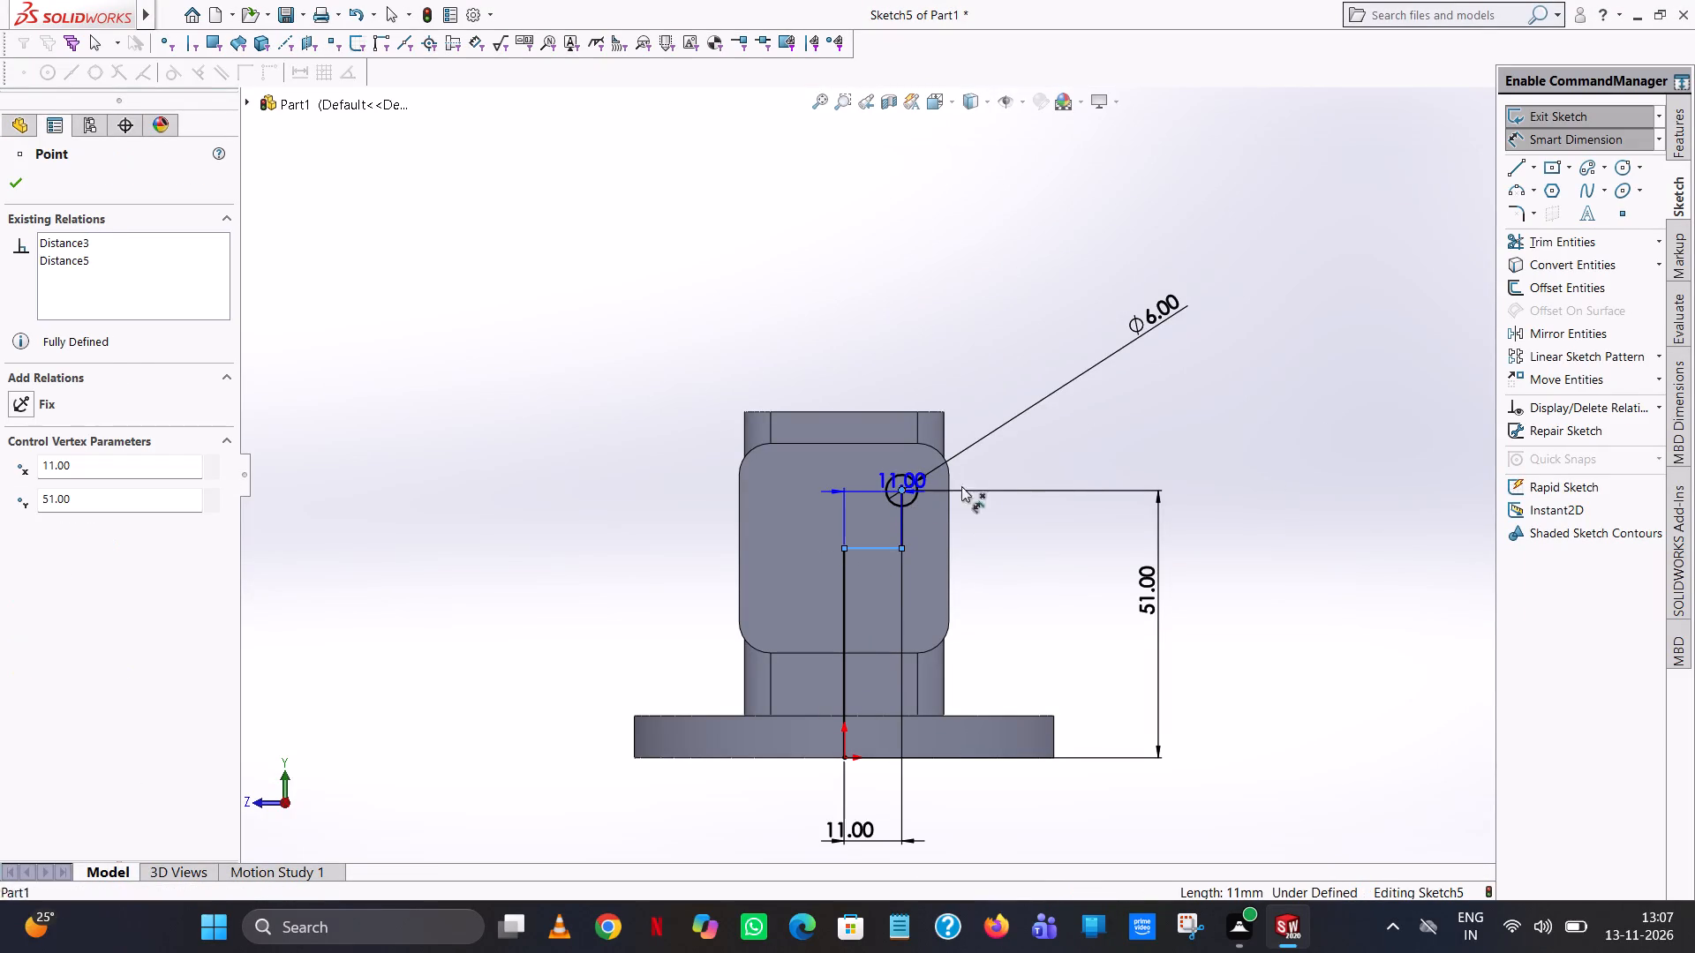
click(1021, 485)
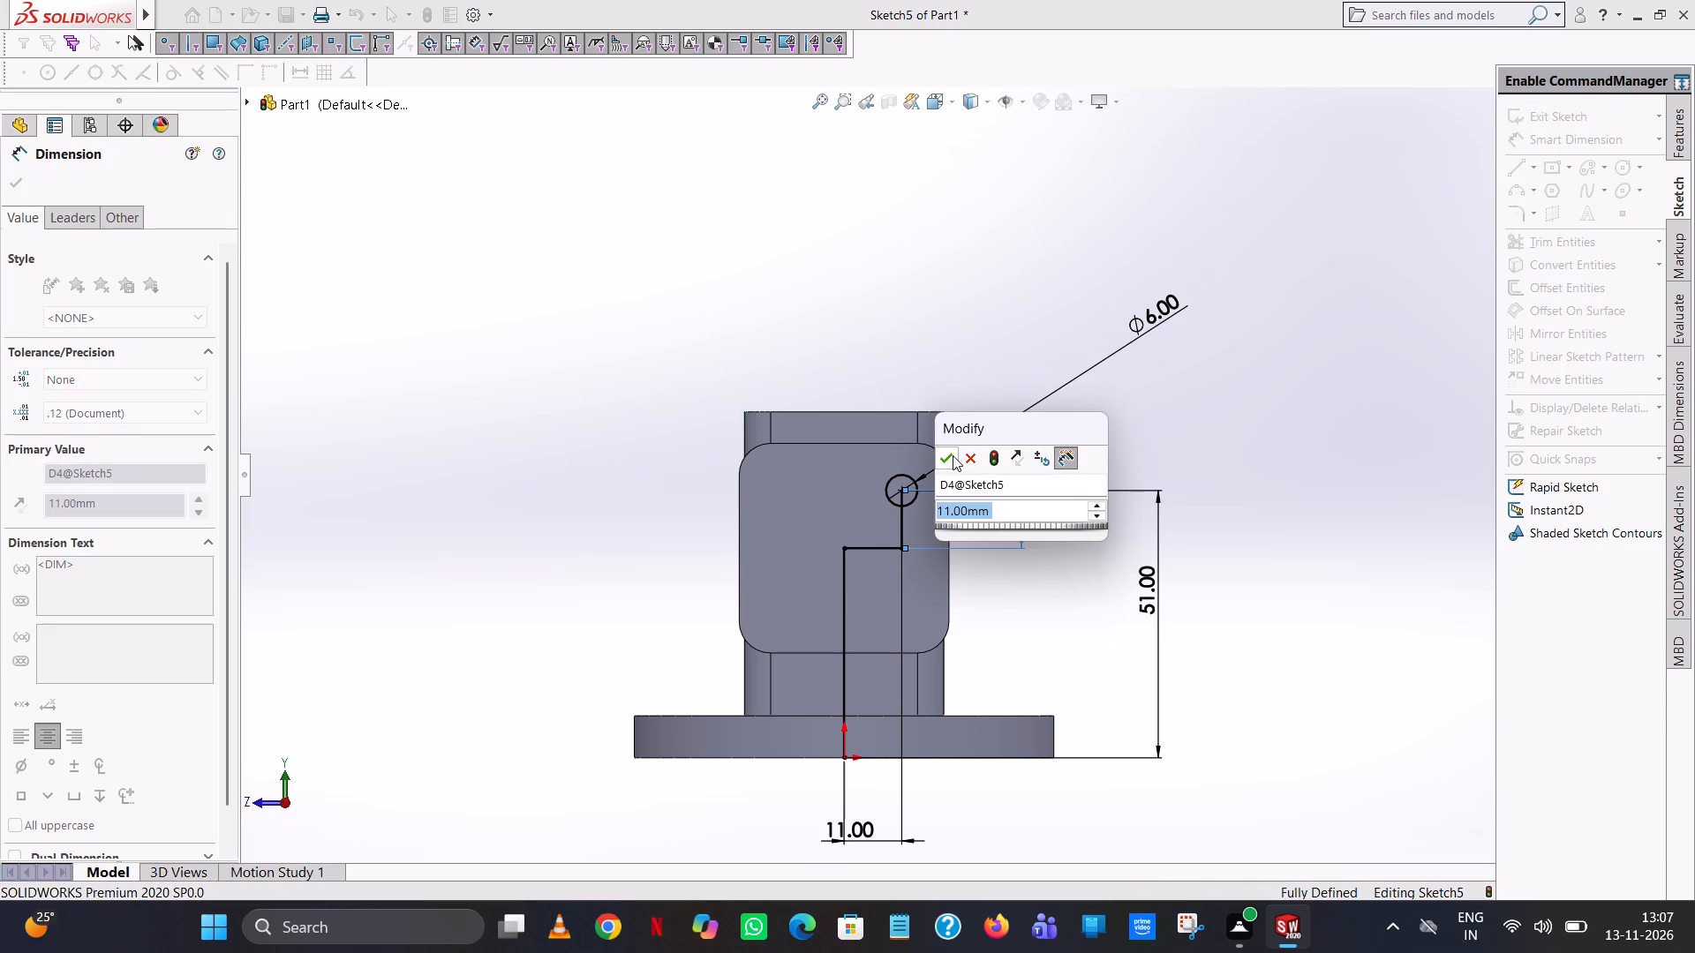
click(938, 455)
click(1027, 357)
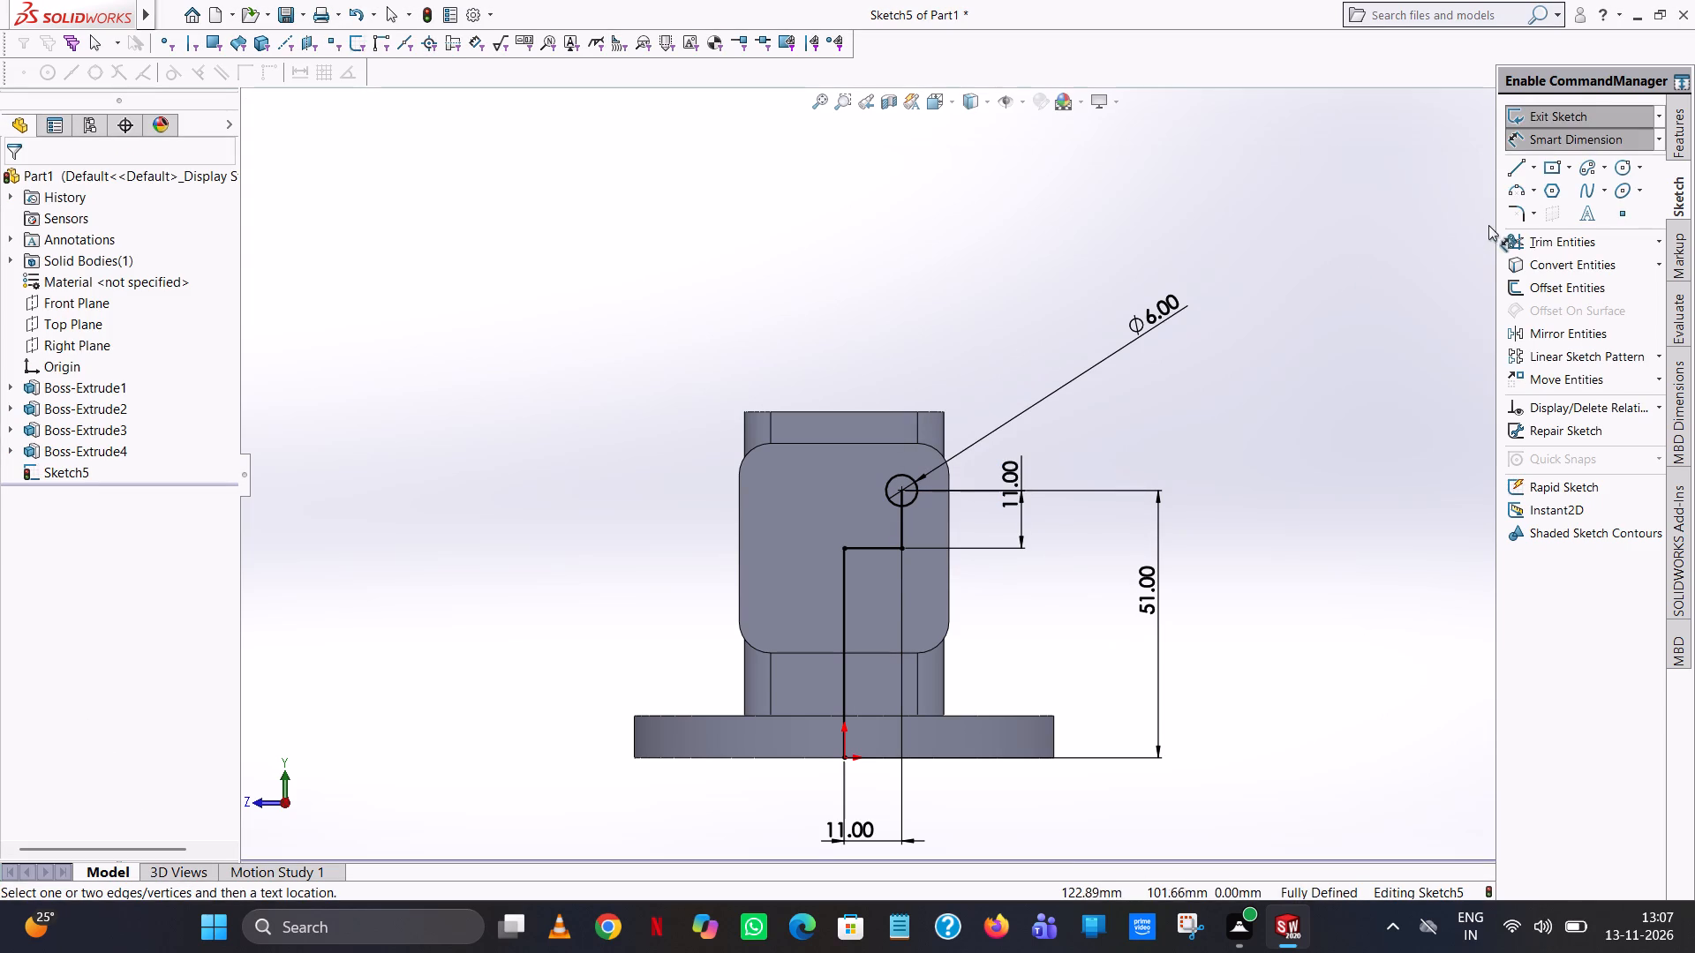
Mirror the small circle about the vertical line rising from the origin, keeping the original as a copy.
click(1596, 332)
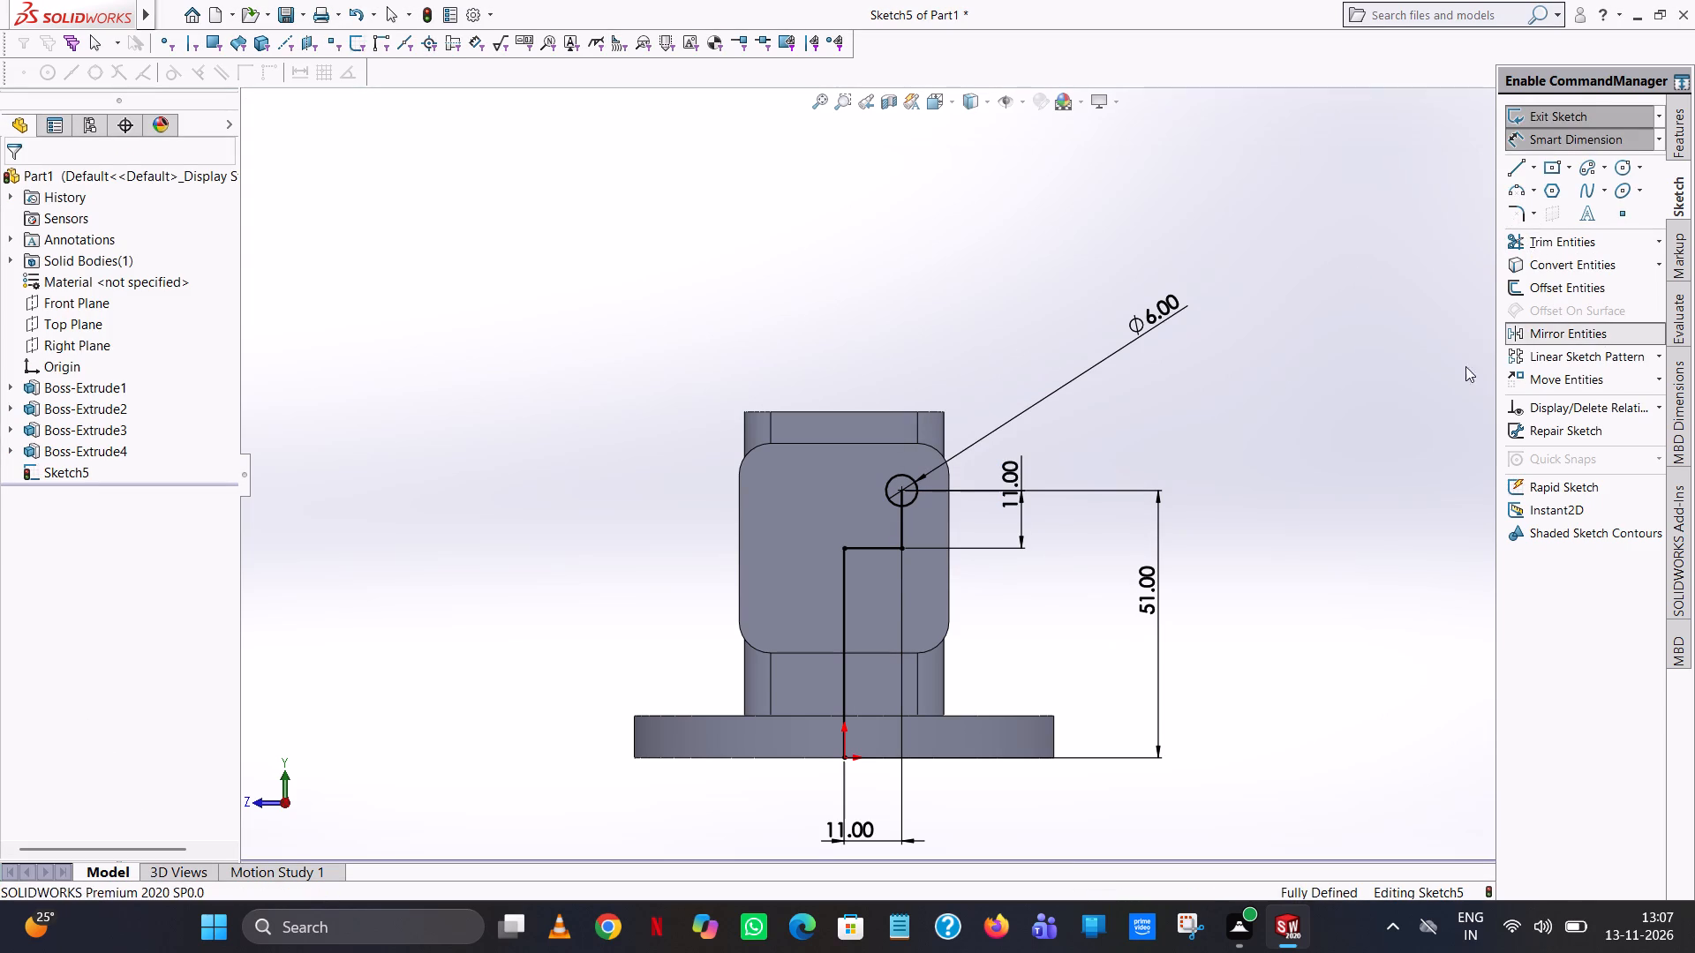
click(892, 480)
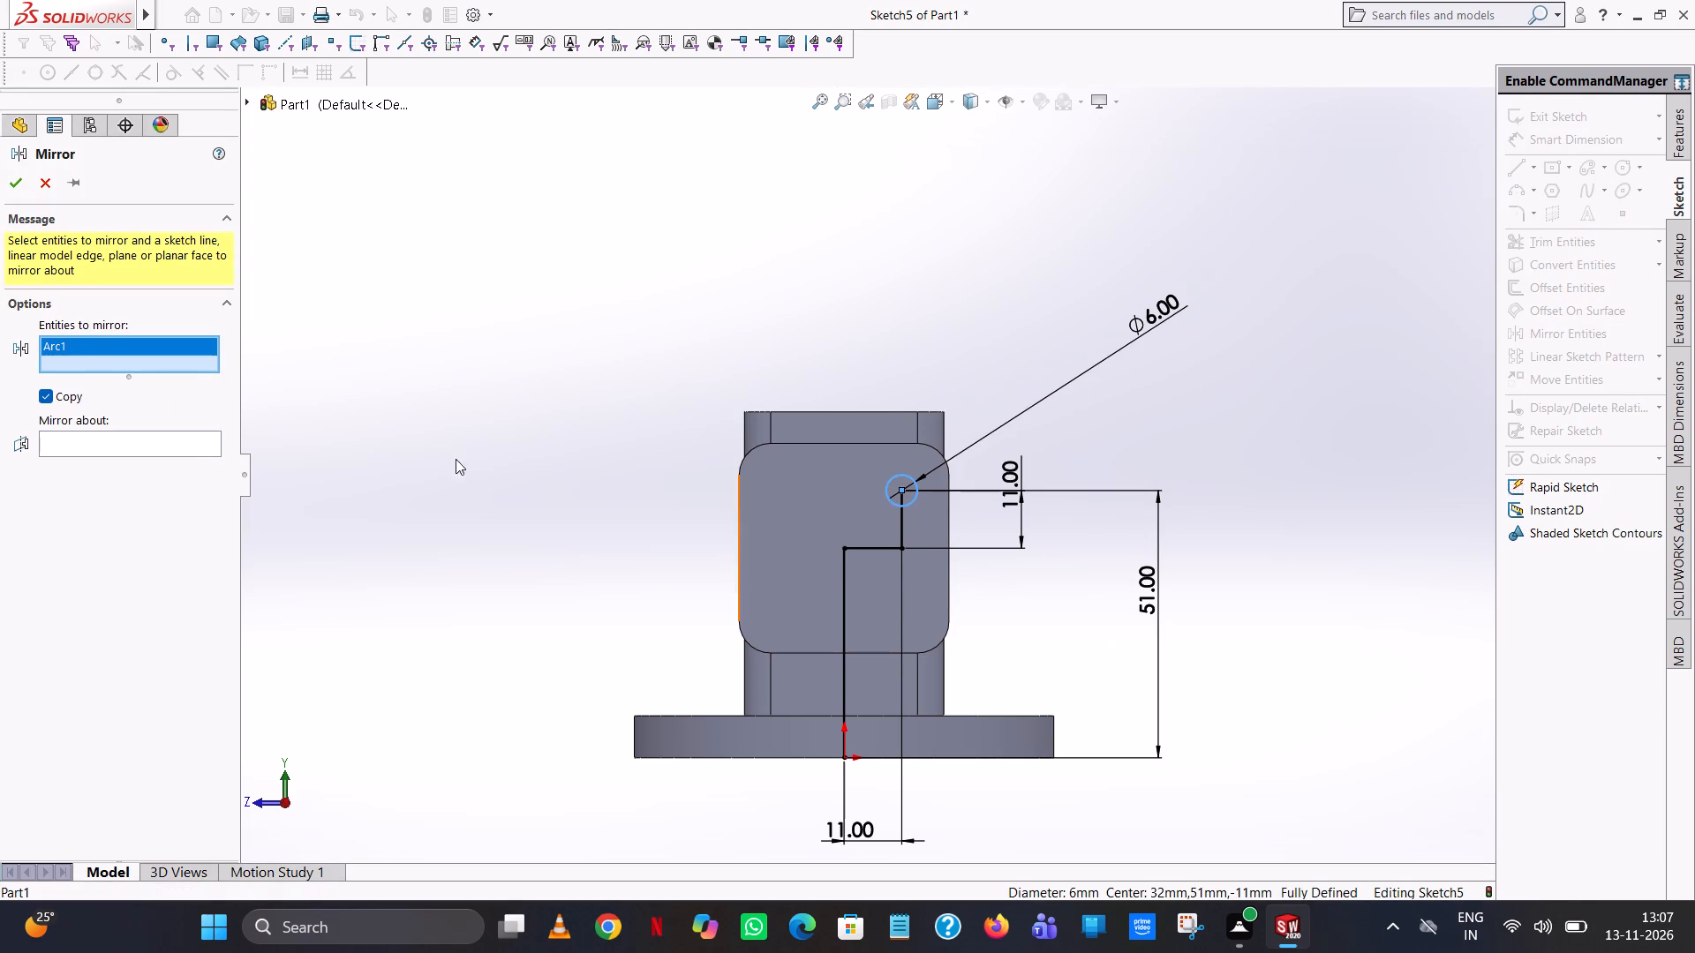
click(174, 450)
click(161, 438)
click(846, 594)
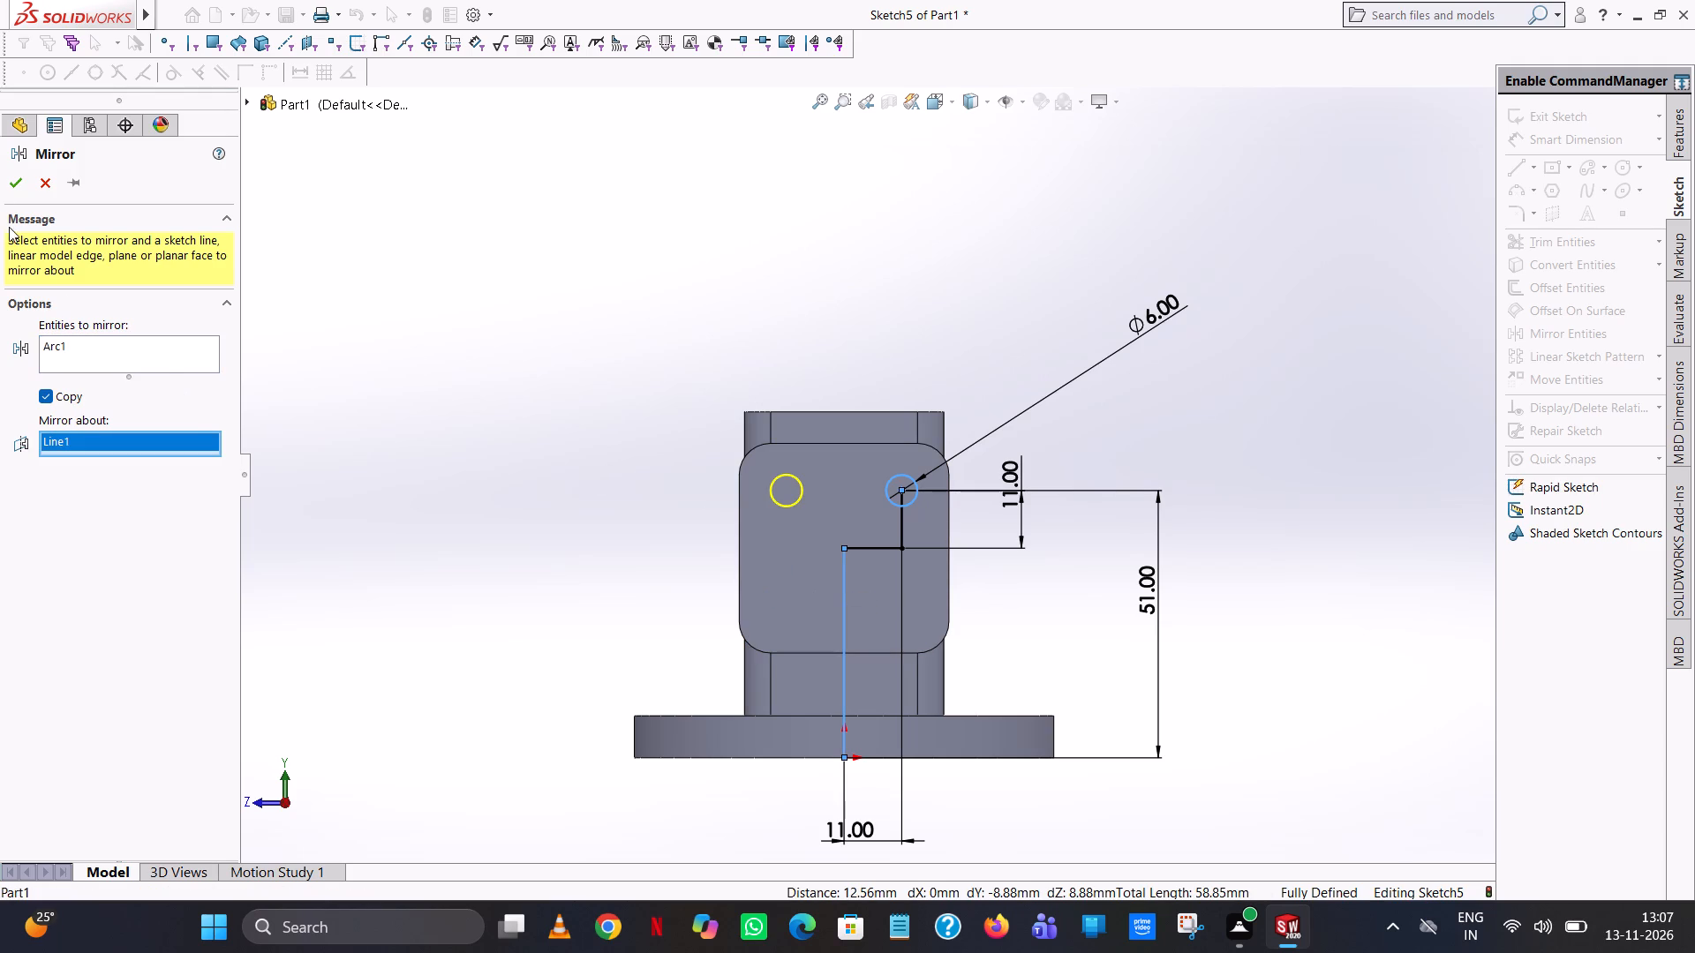
click(13, 174)
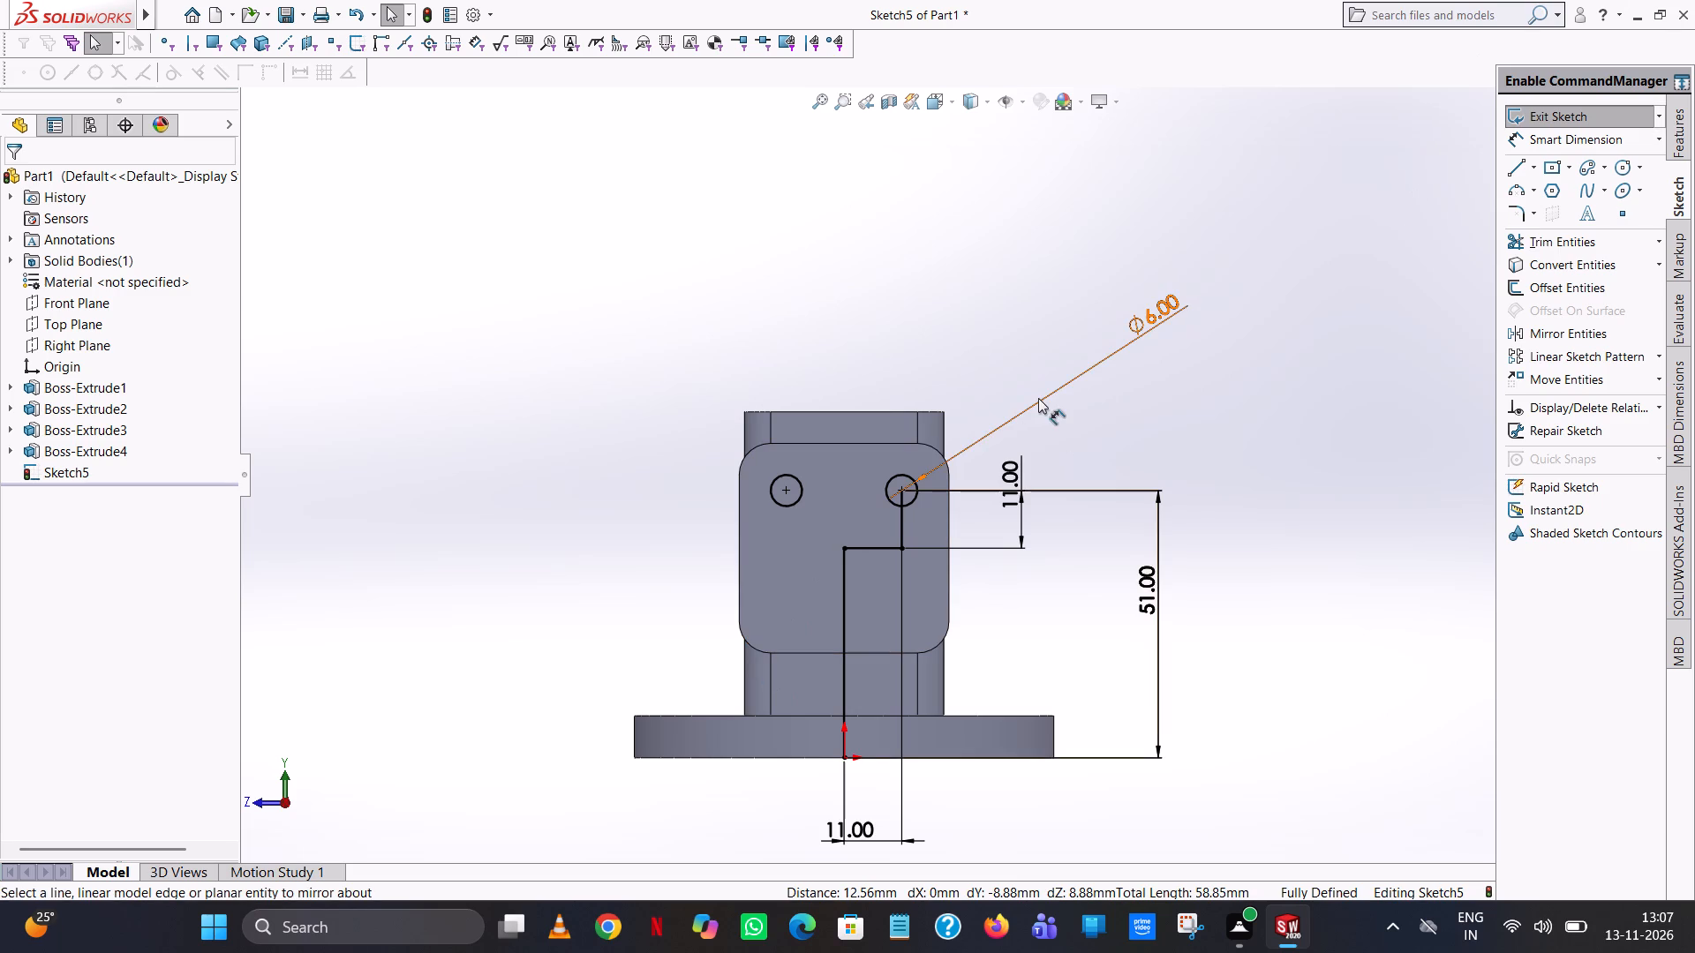
Trim away the horizontal helper line and the short vertical line up to the small circle's centre.
click(1602, 239)
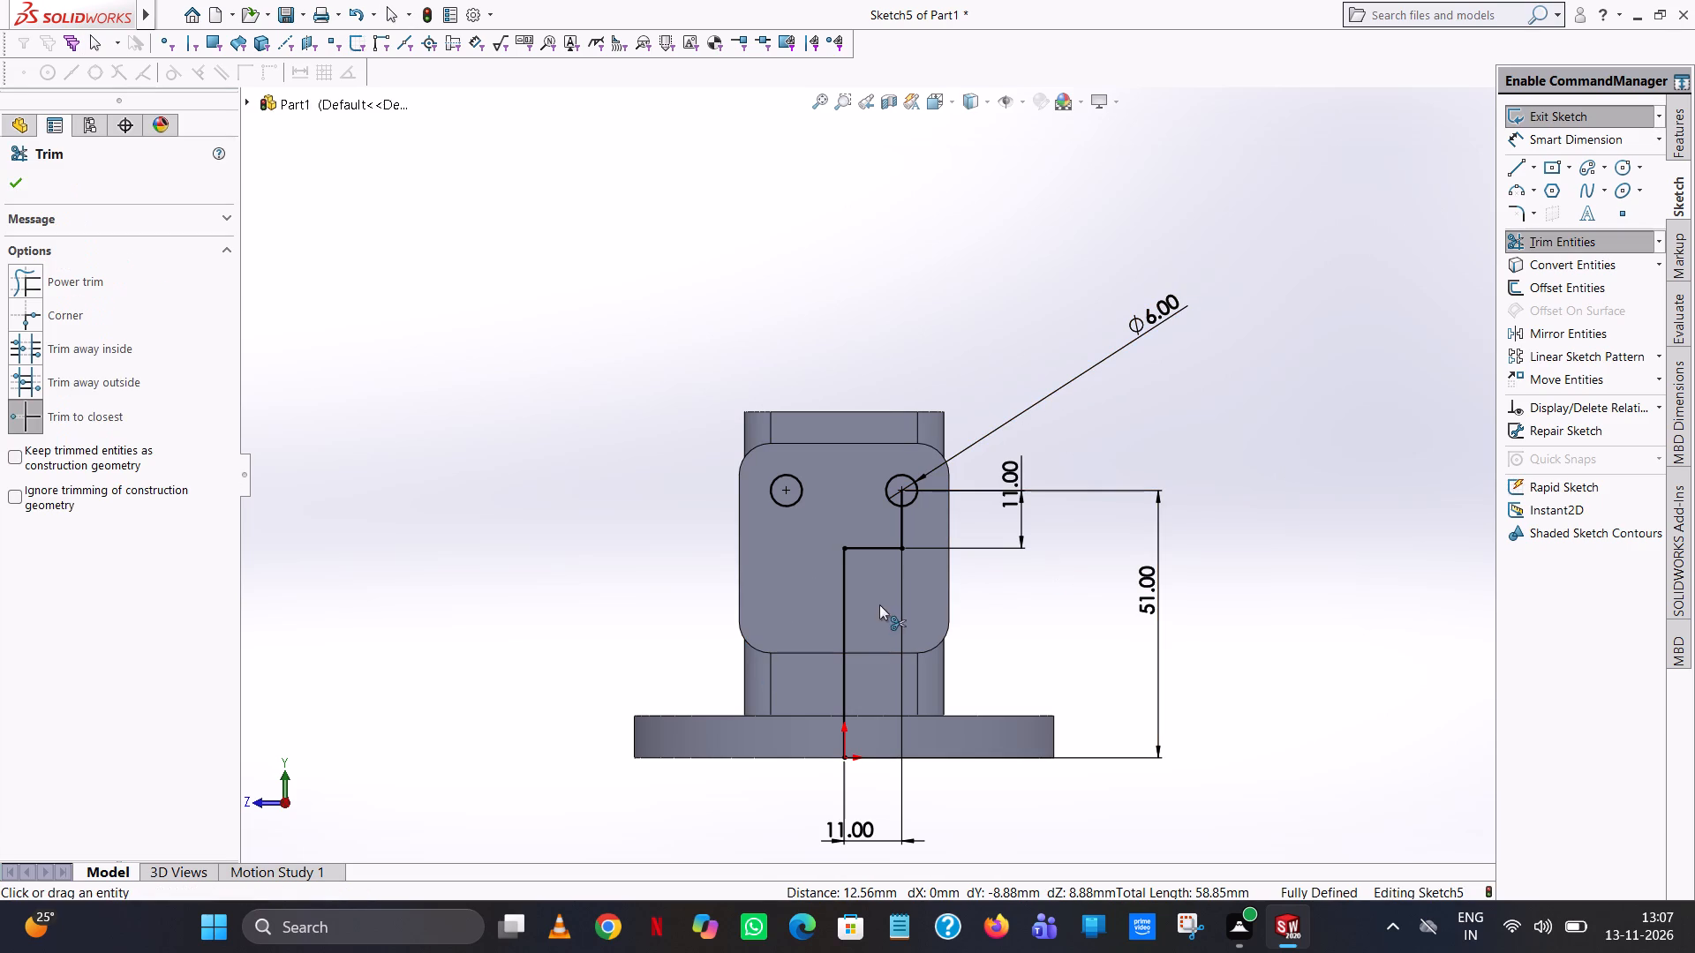
click(892, 544)
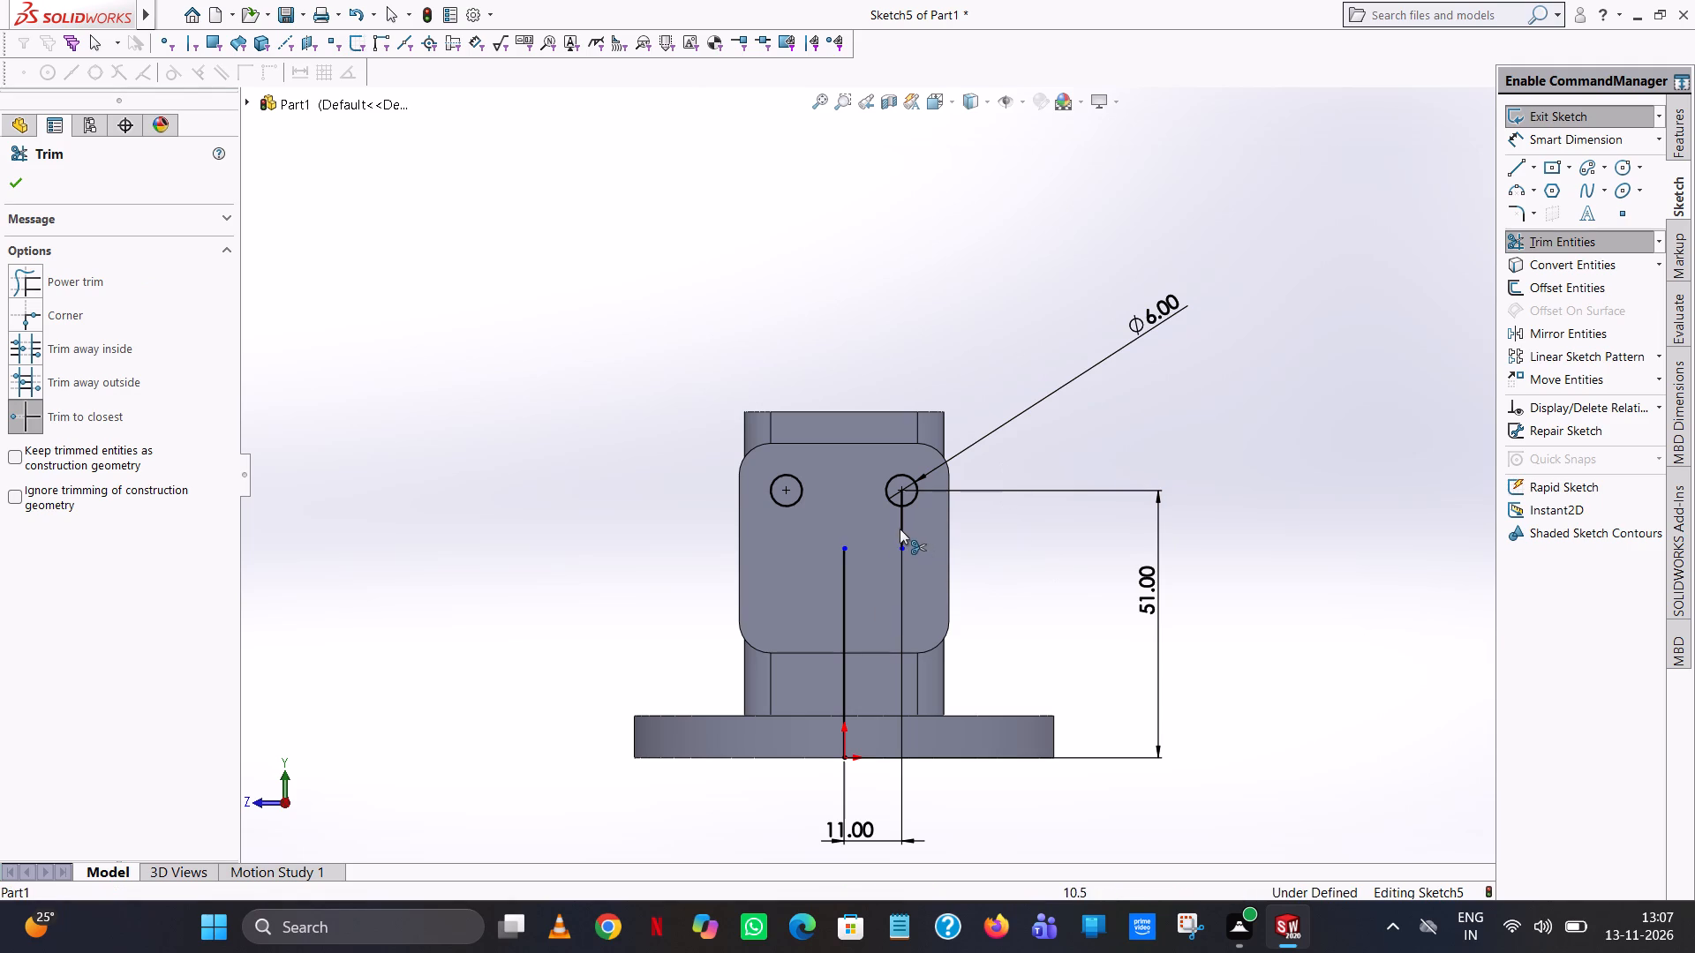
click(900, 528)
click(906, 492)
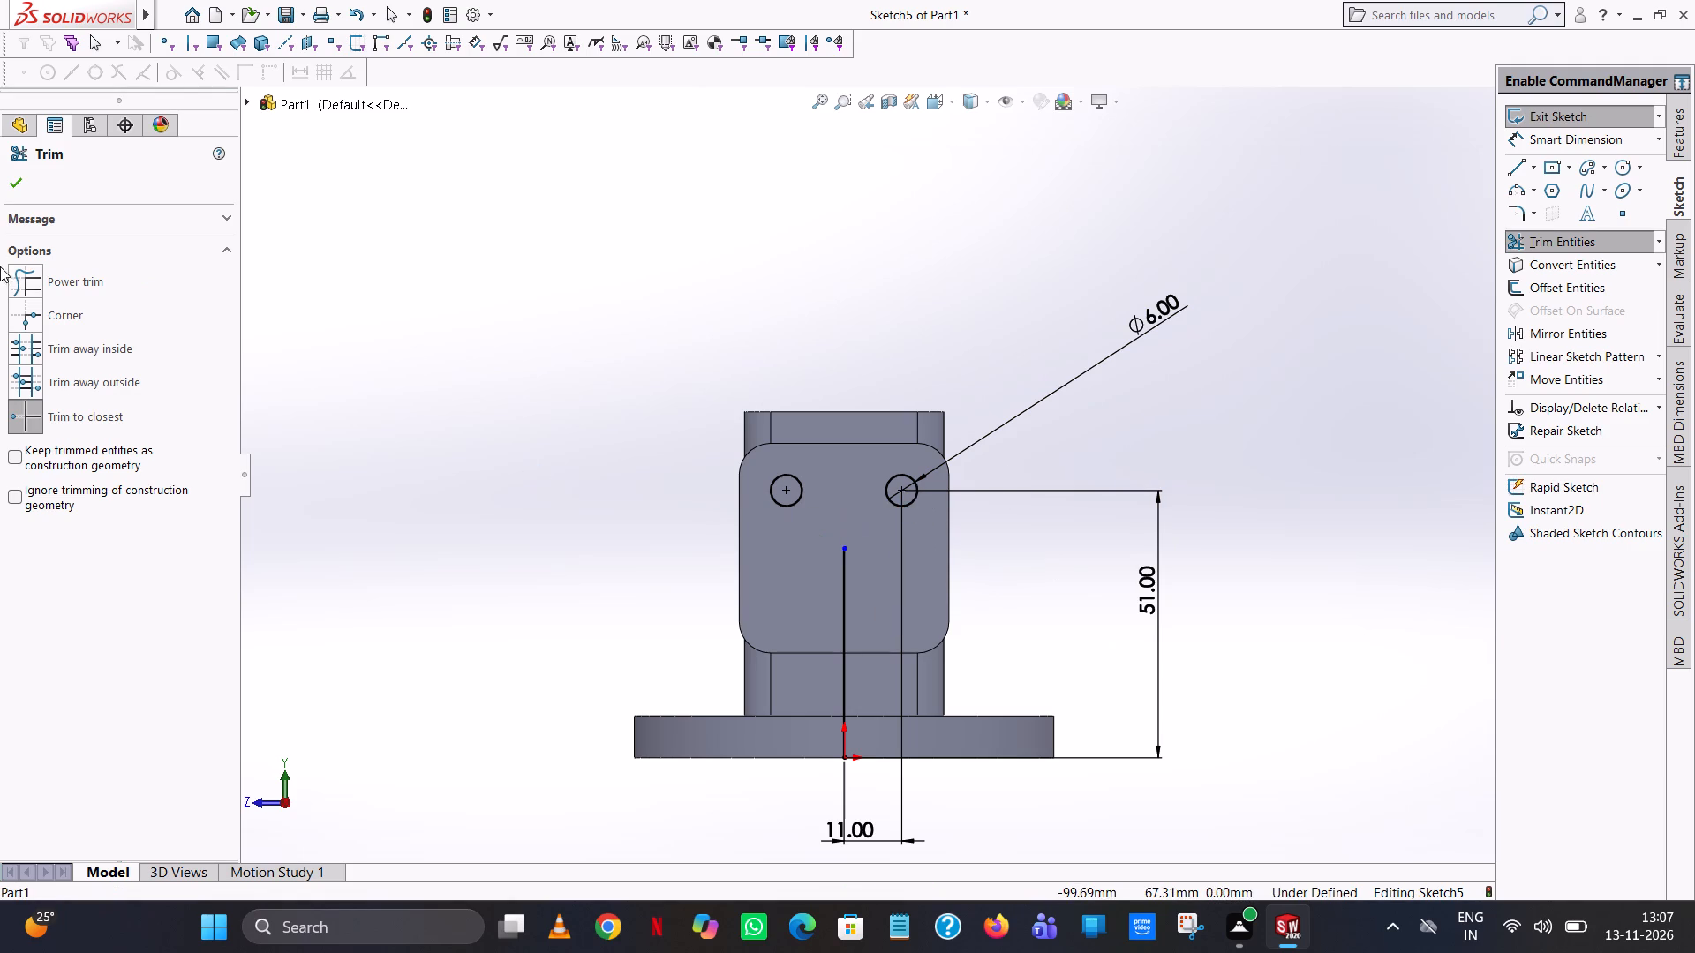
click(9, 187)
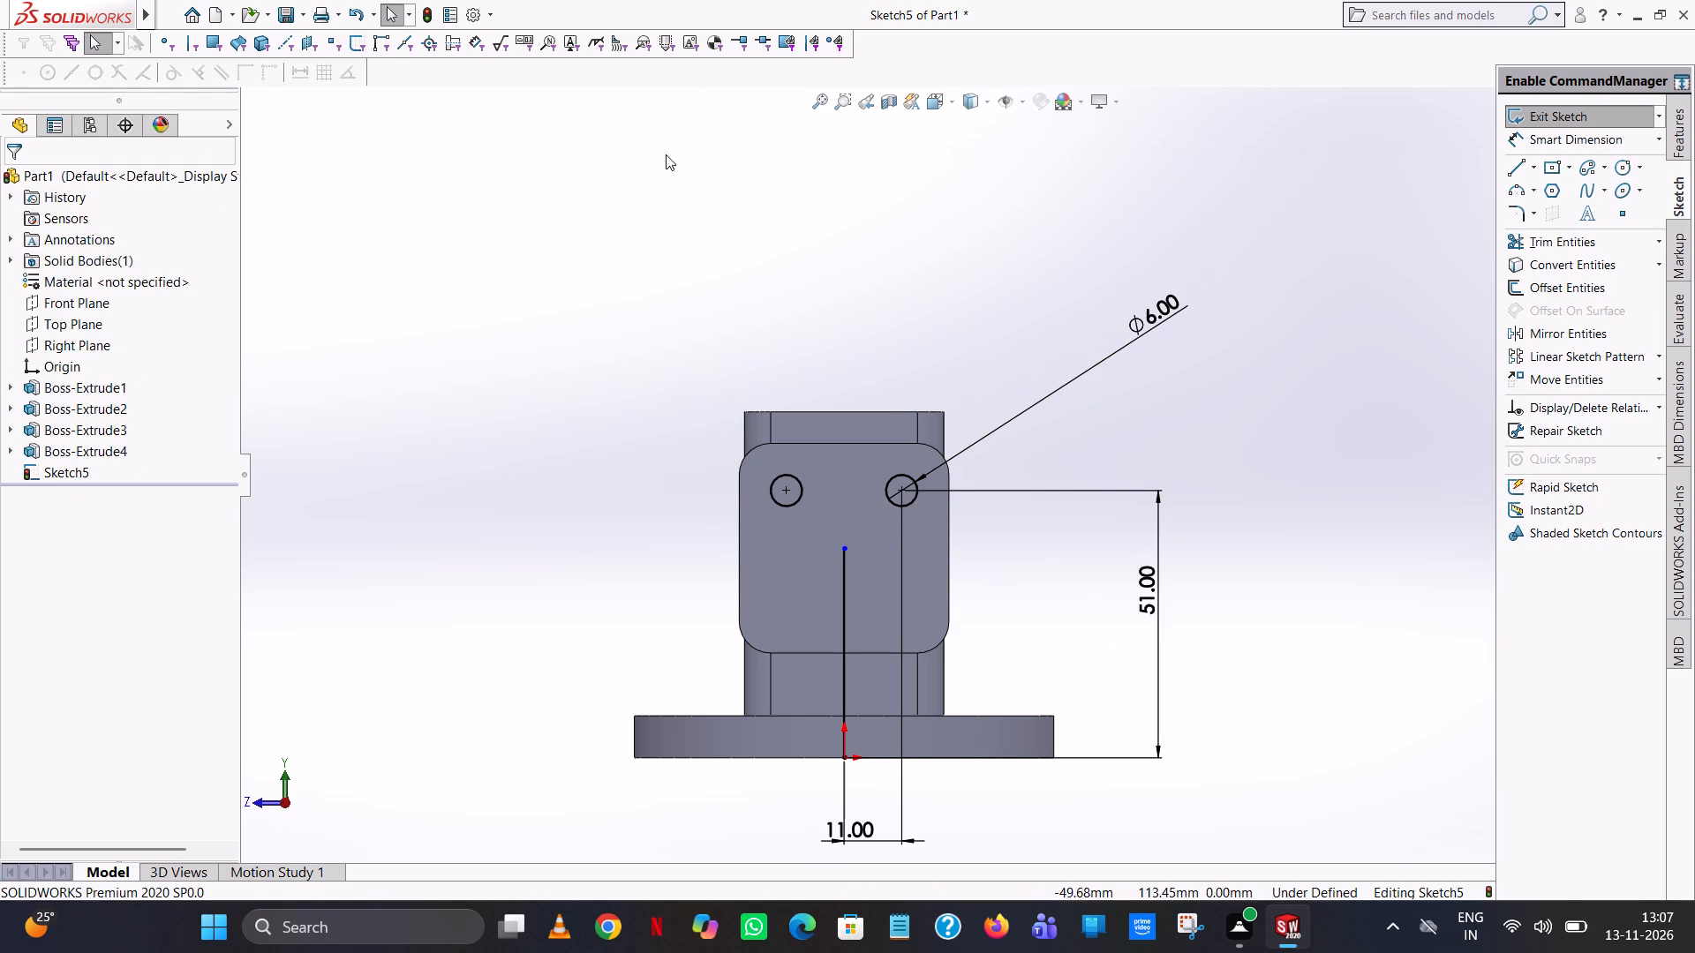
Sketch a horizontal line about 17 mm long from the upper end of the vertical centre line toward the plate's right edge.
click(1522, 167)
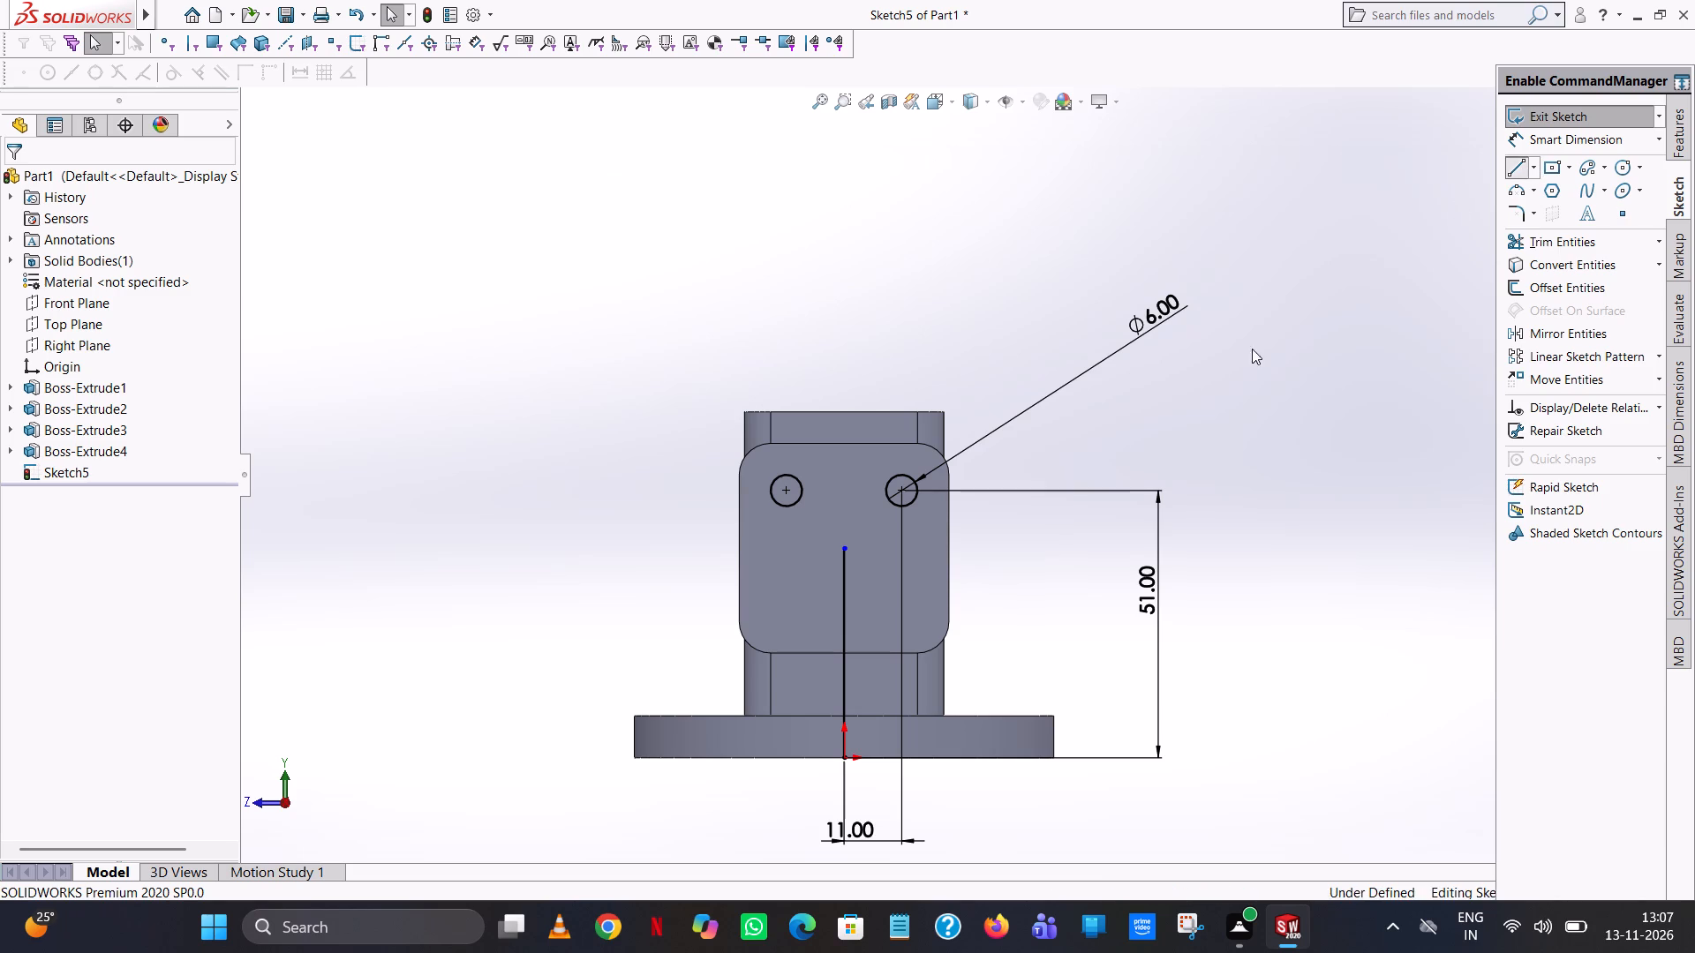
click(842, 548)
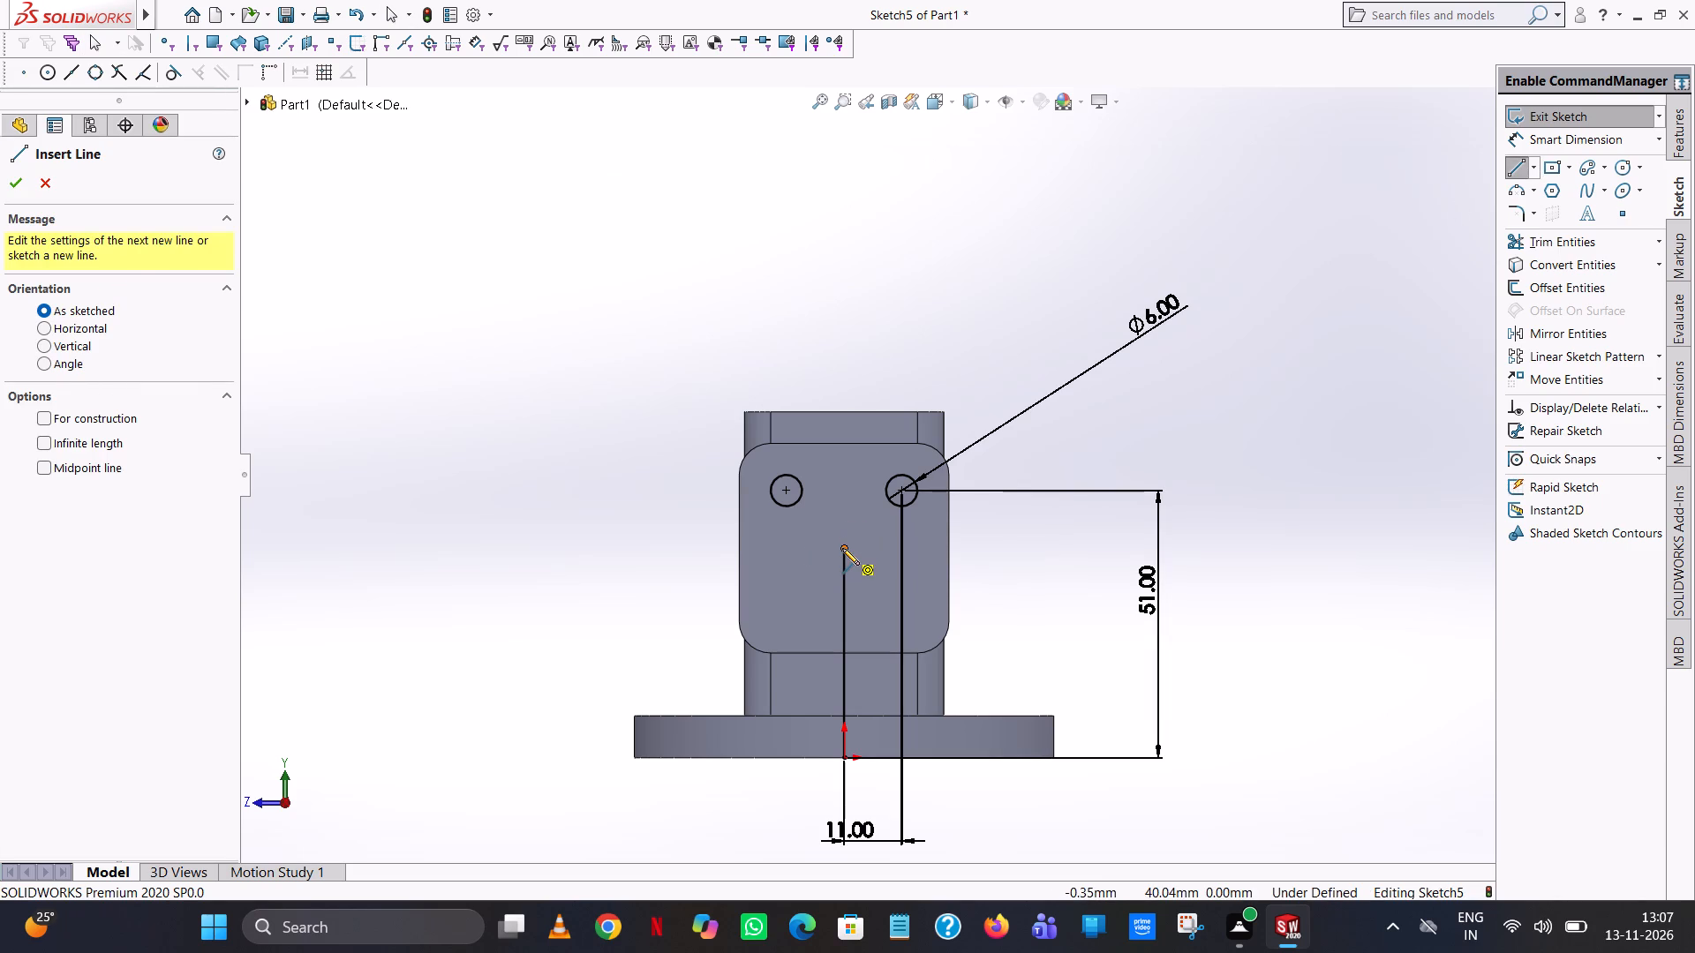
click(932, 549)
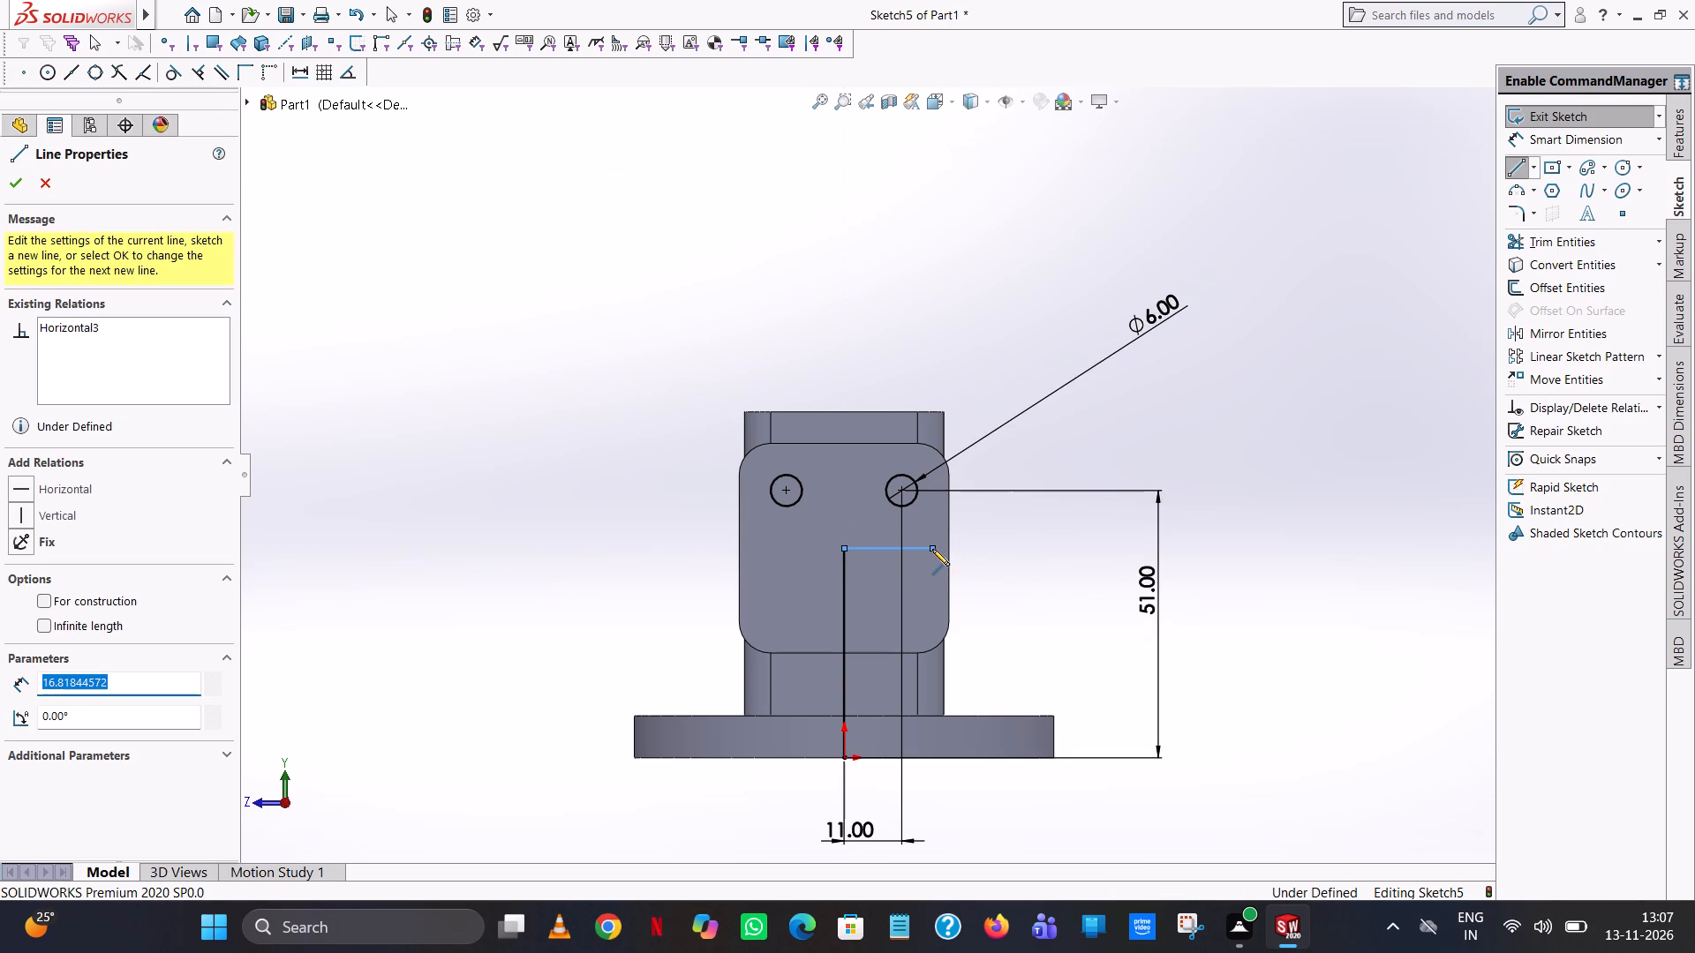
right_click(932, 549)
click(1002, 559)
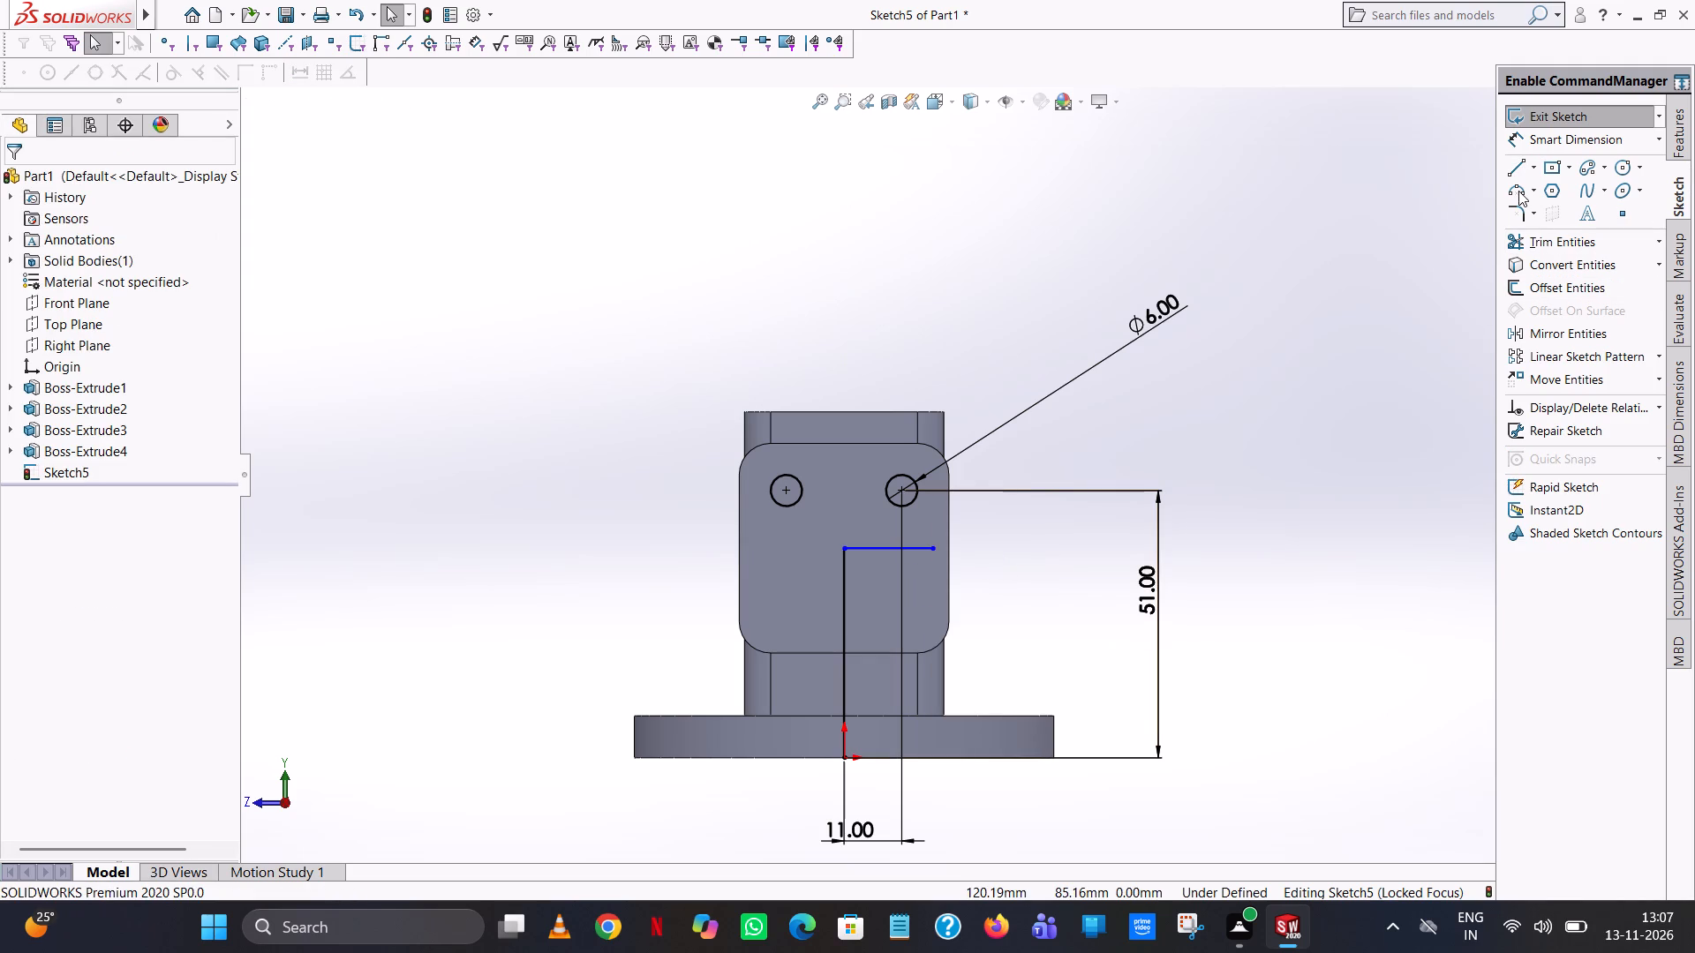
Mirror both upper circles about the horizontal line to place two matching circles in the plate's lower half.
click(1563, 335)
drag(931, 449, 813, 452)
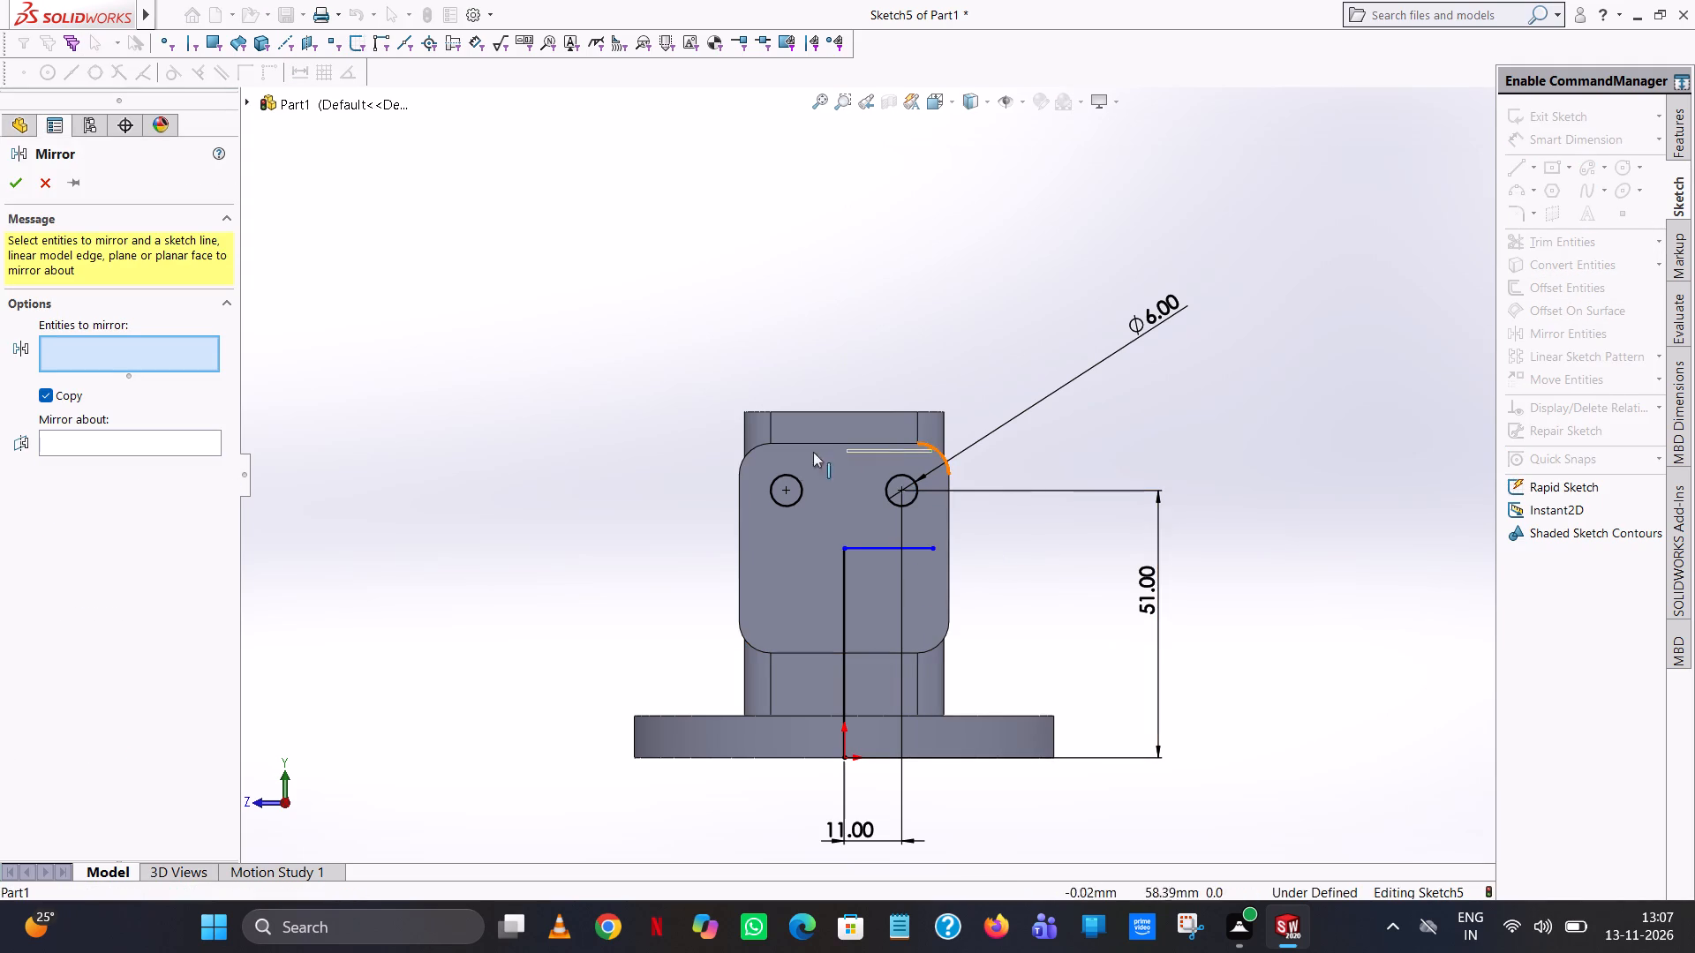
drag(813, 452, 736, 513)
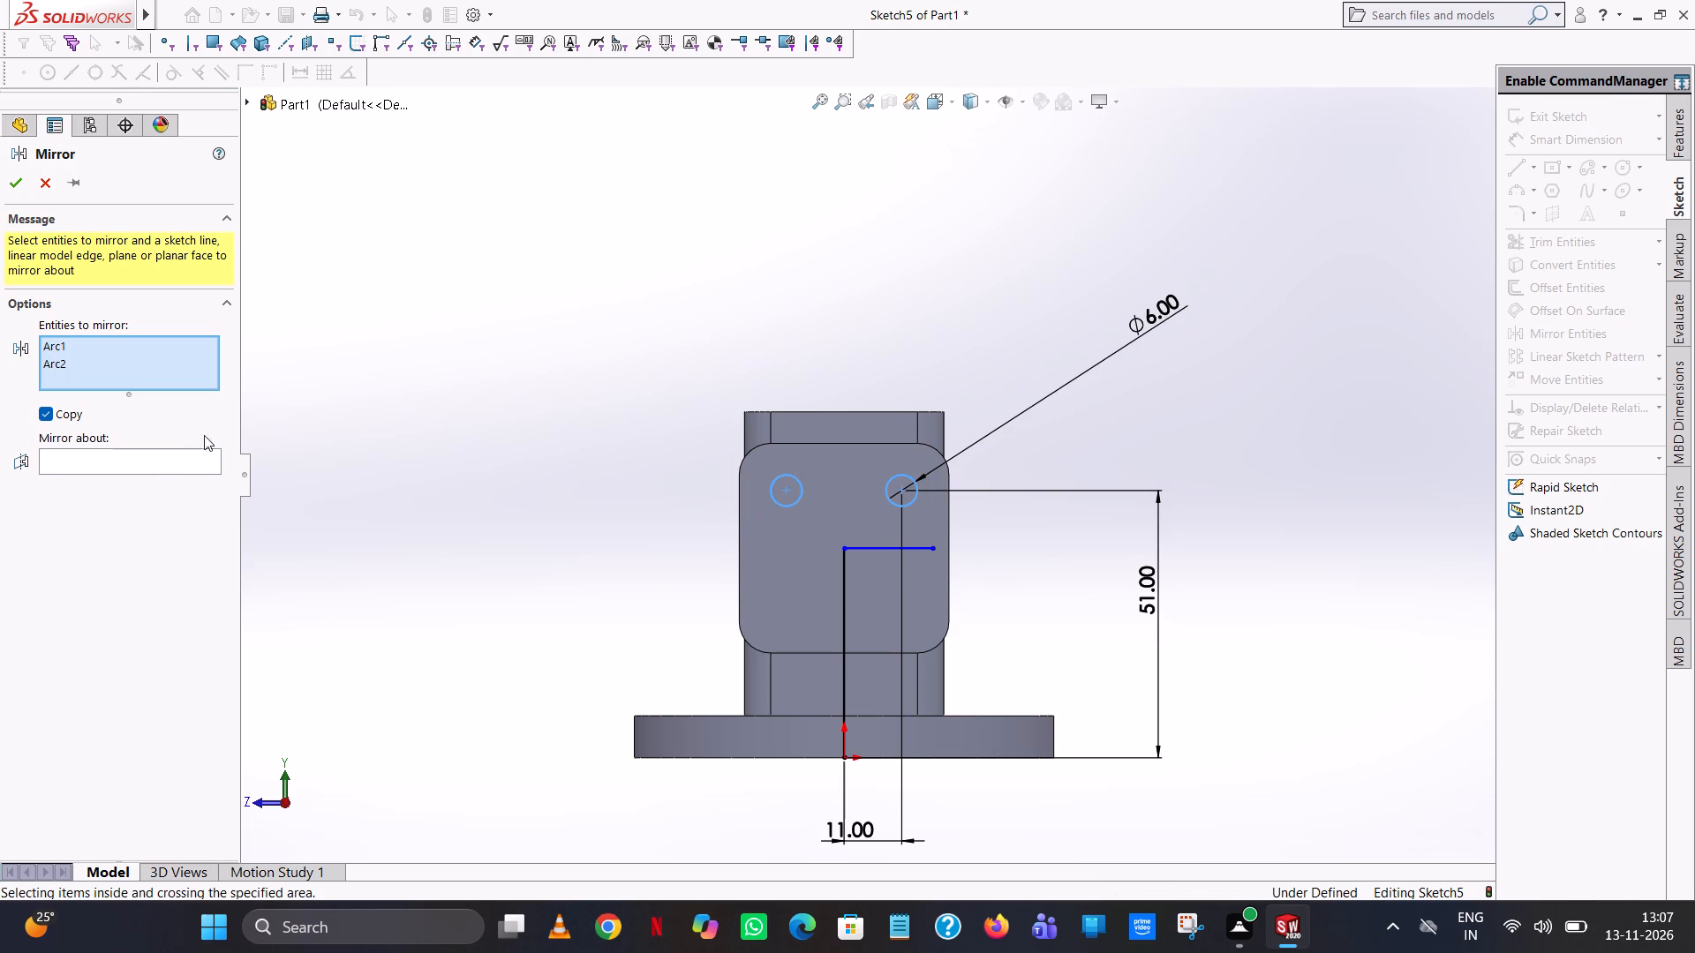
click(132, 469)
click(134, 469)
click(148, 455)
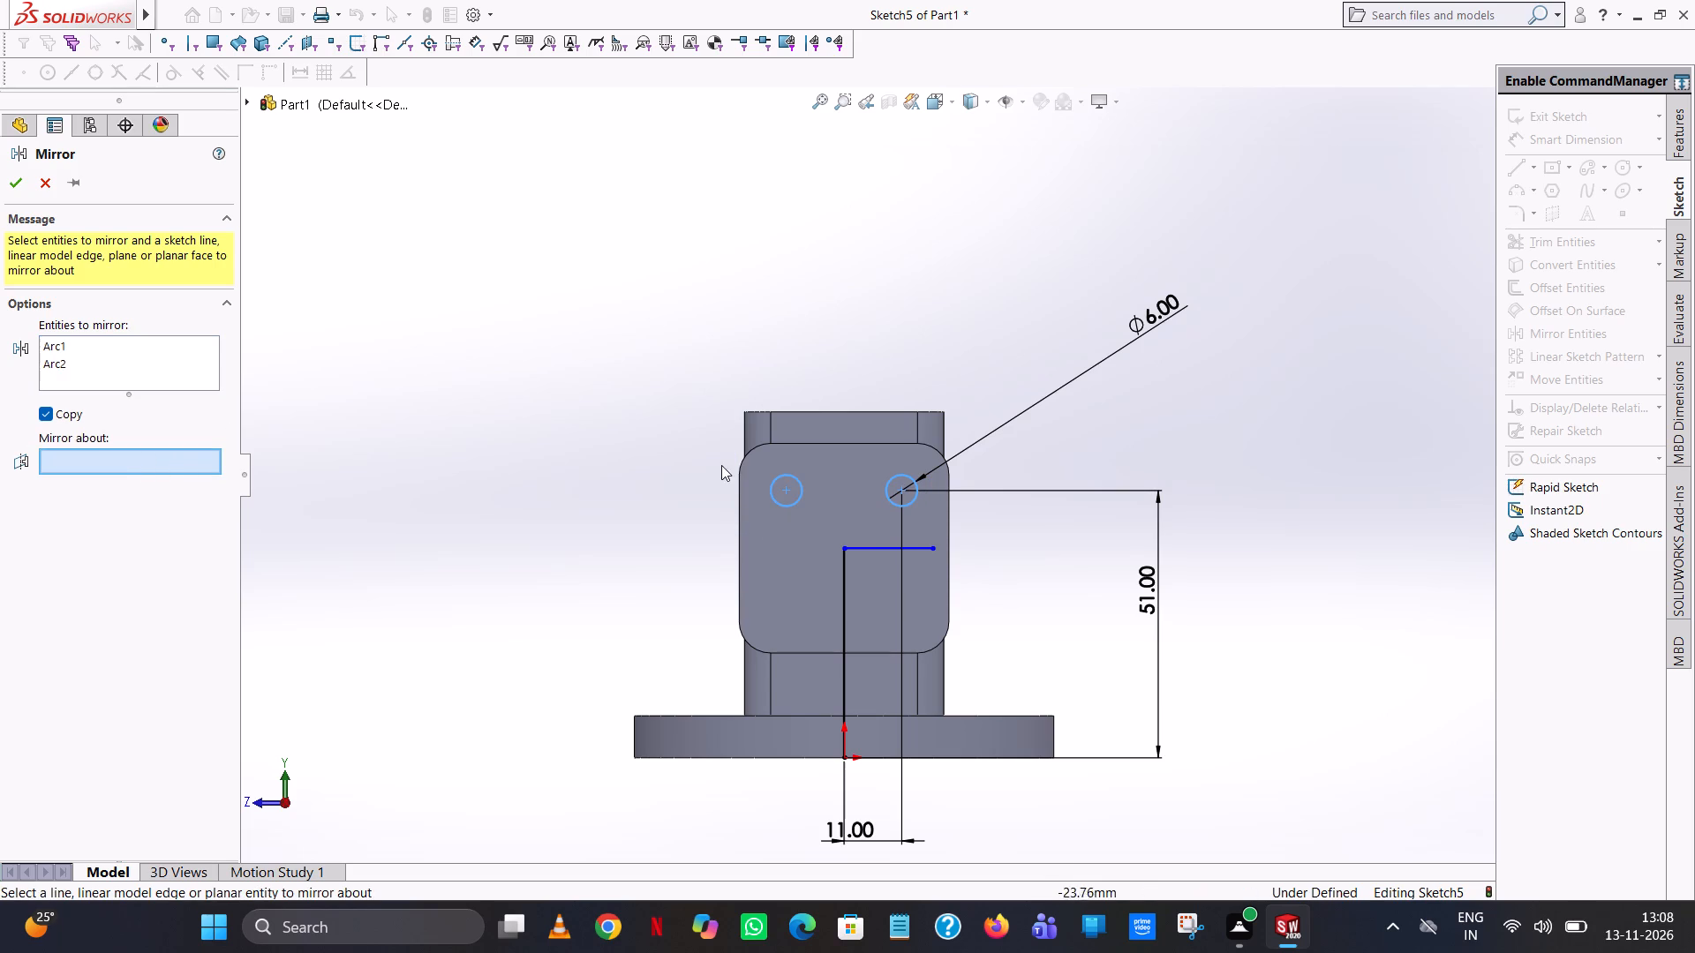
click(880, 546)
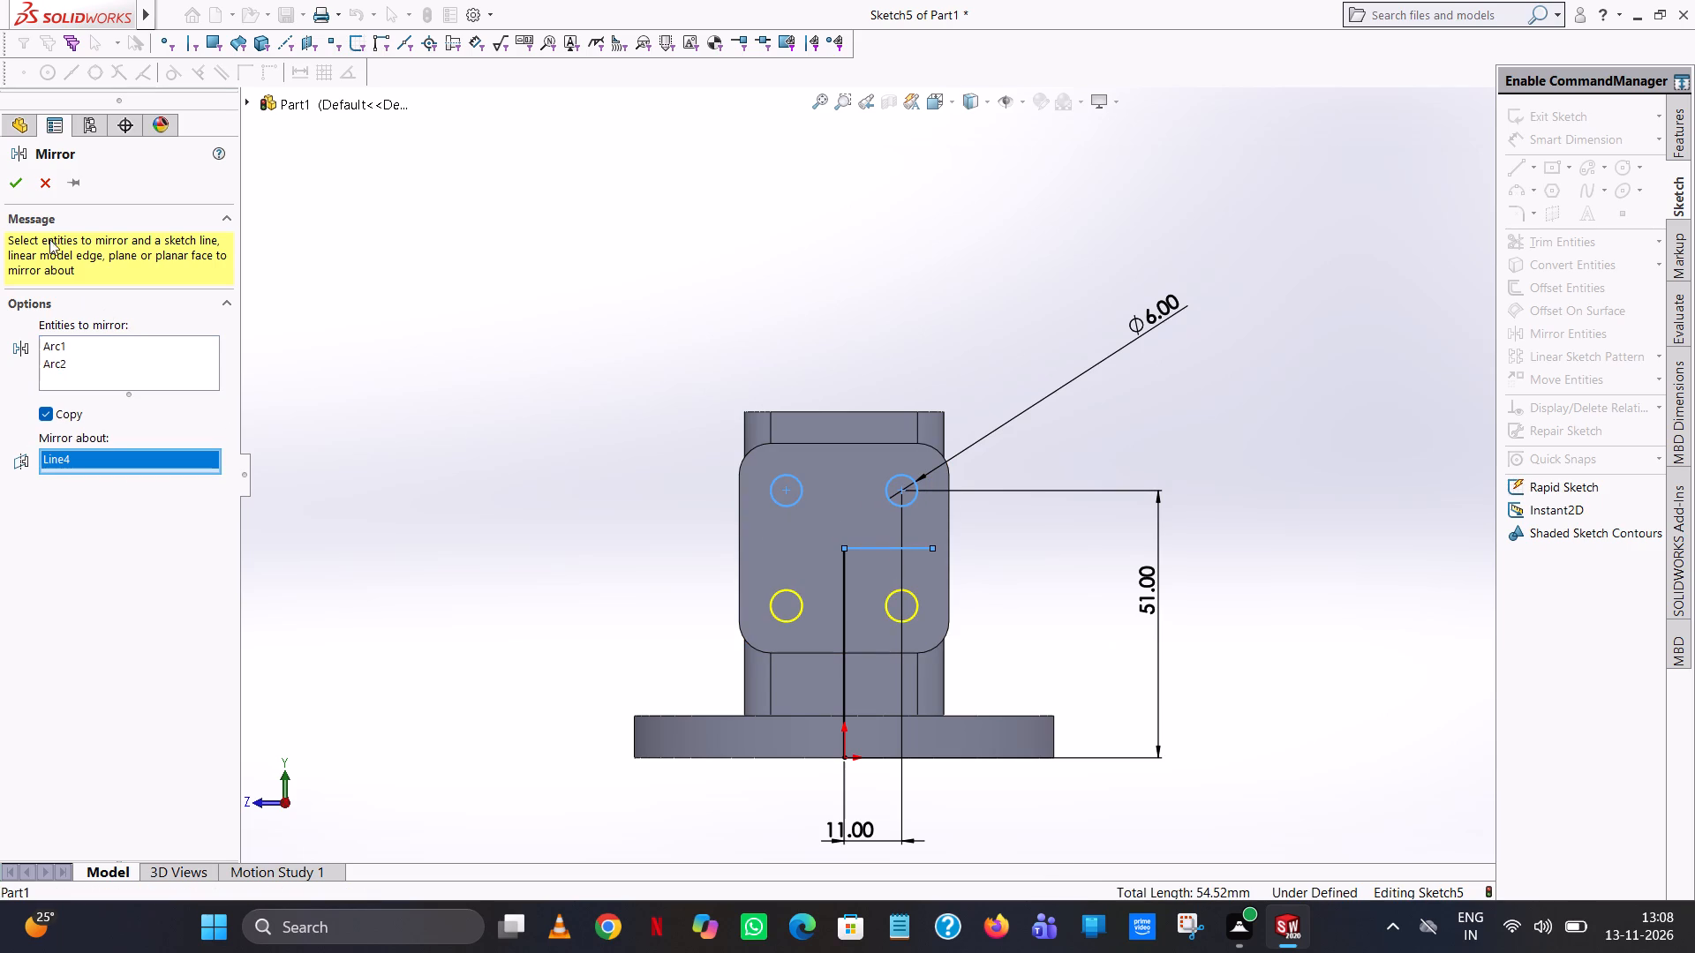
click(9, 179)
click(1047, 252)
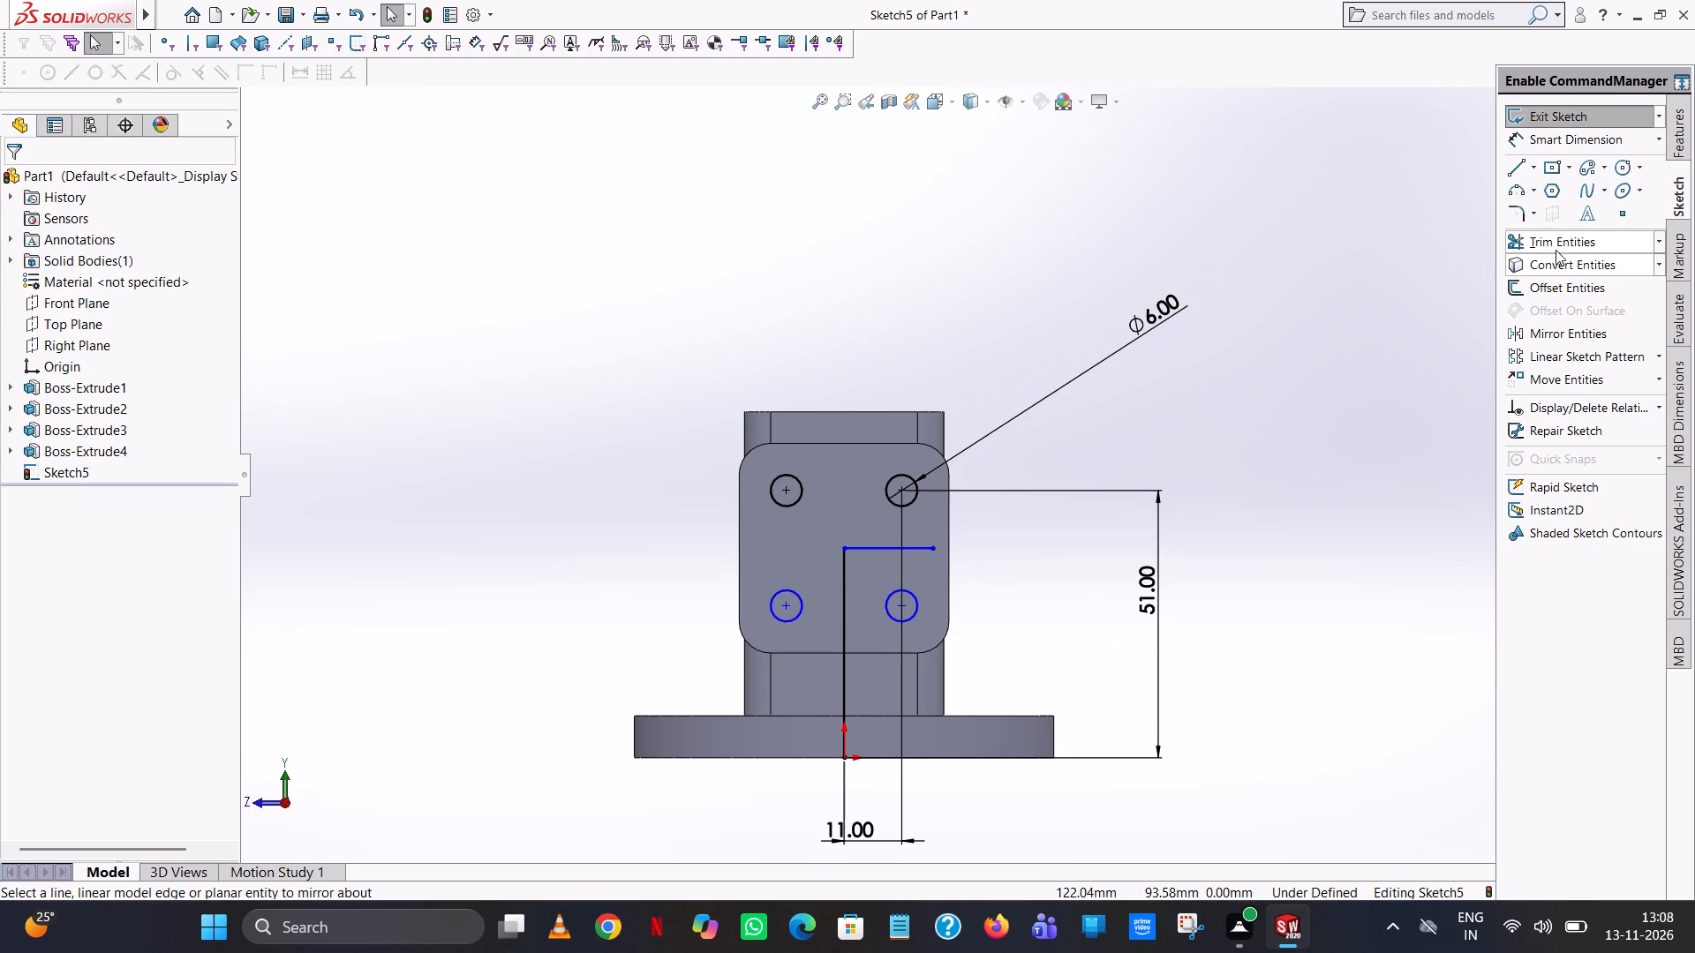
Trim away the horizontal and vertical helper lines, leaving only the four hole circles in the sketch.
click(1554, 249)
click(913, 544)
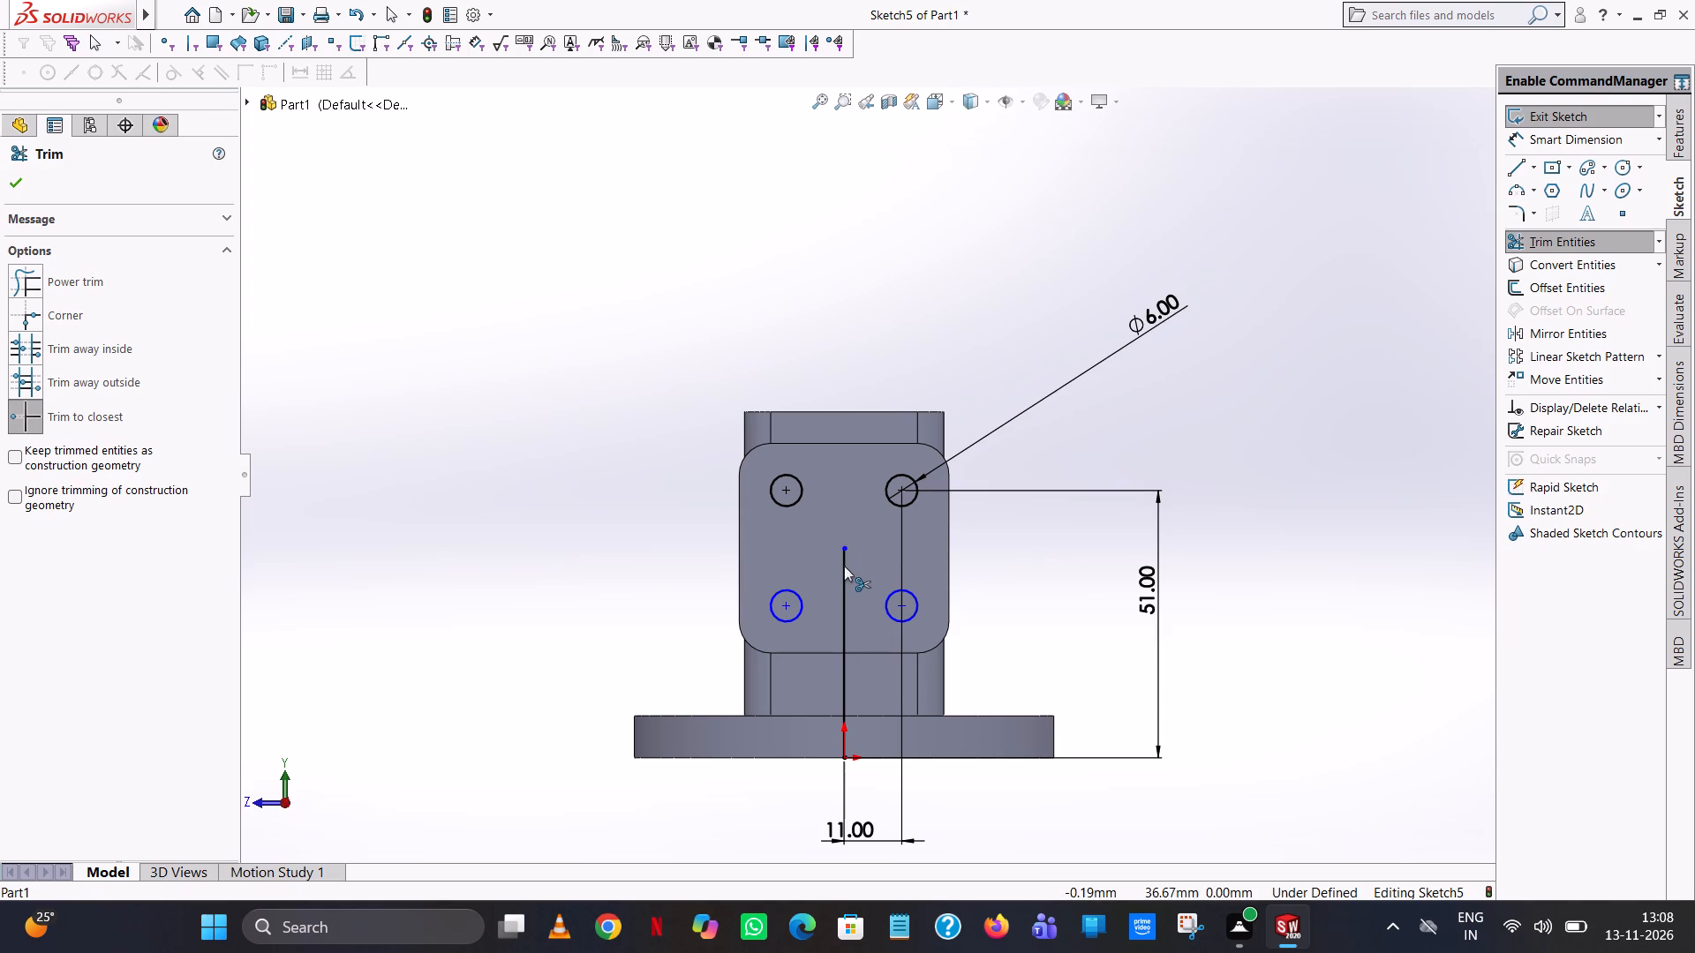
click(845, 567)
click(22, 187)
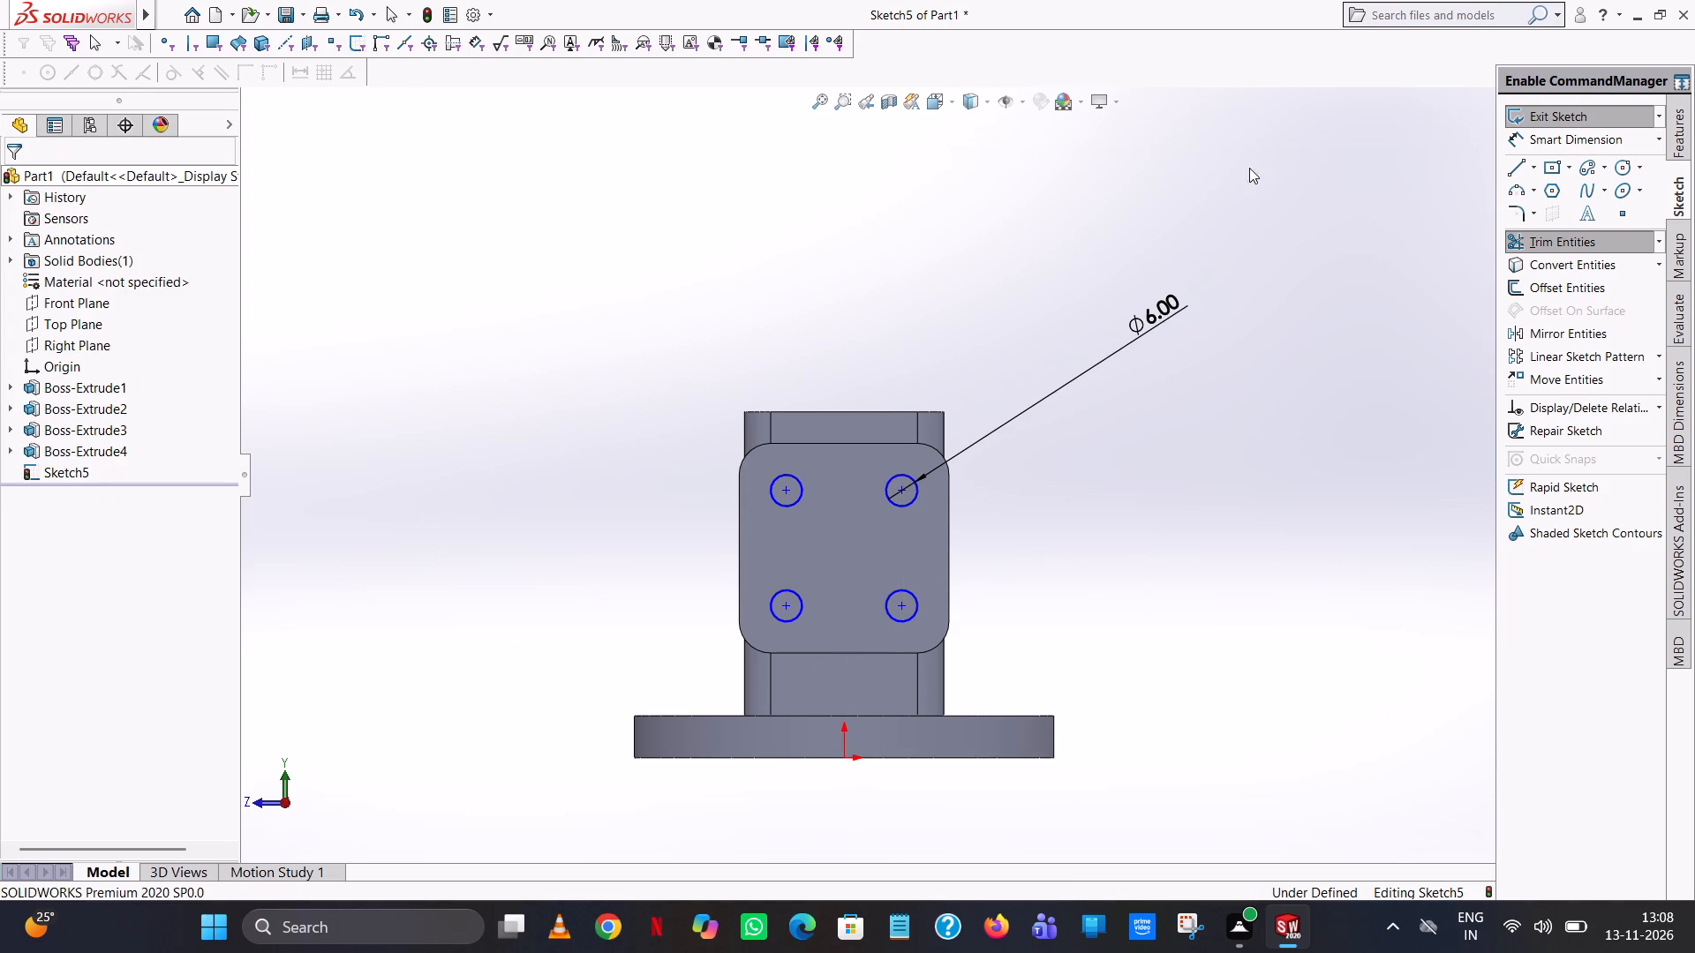
Dimension the diameter of the lower-right circle on the plate, keeping its current size.
click(1539, 135)
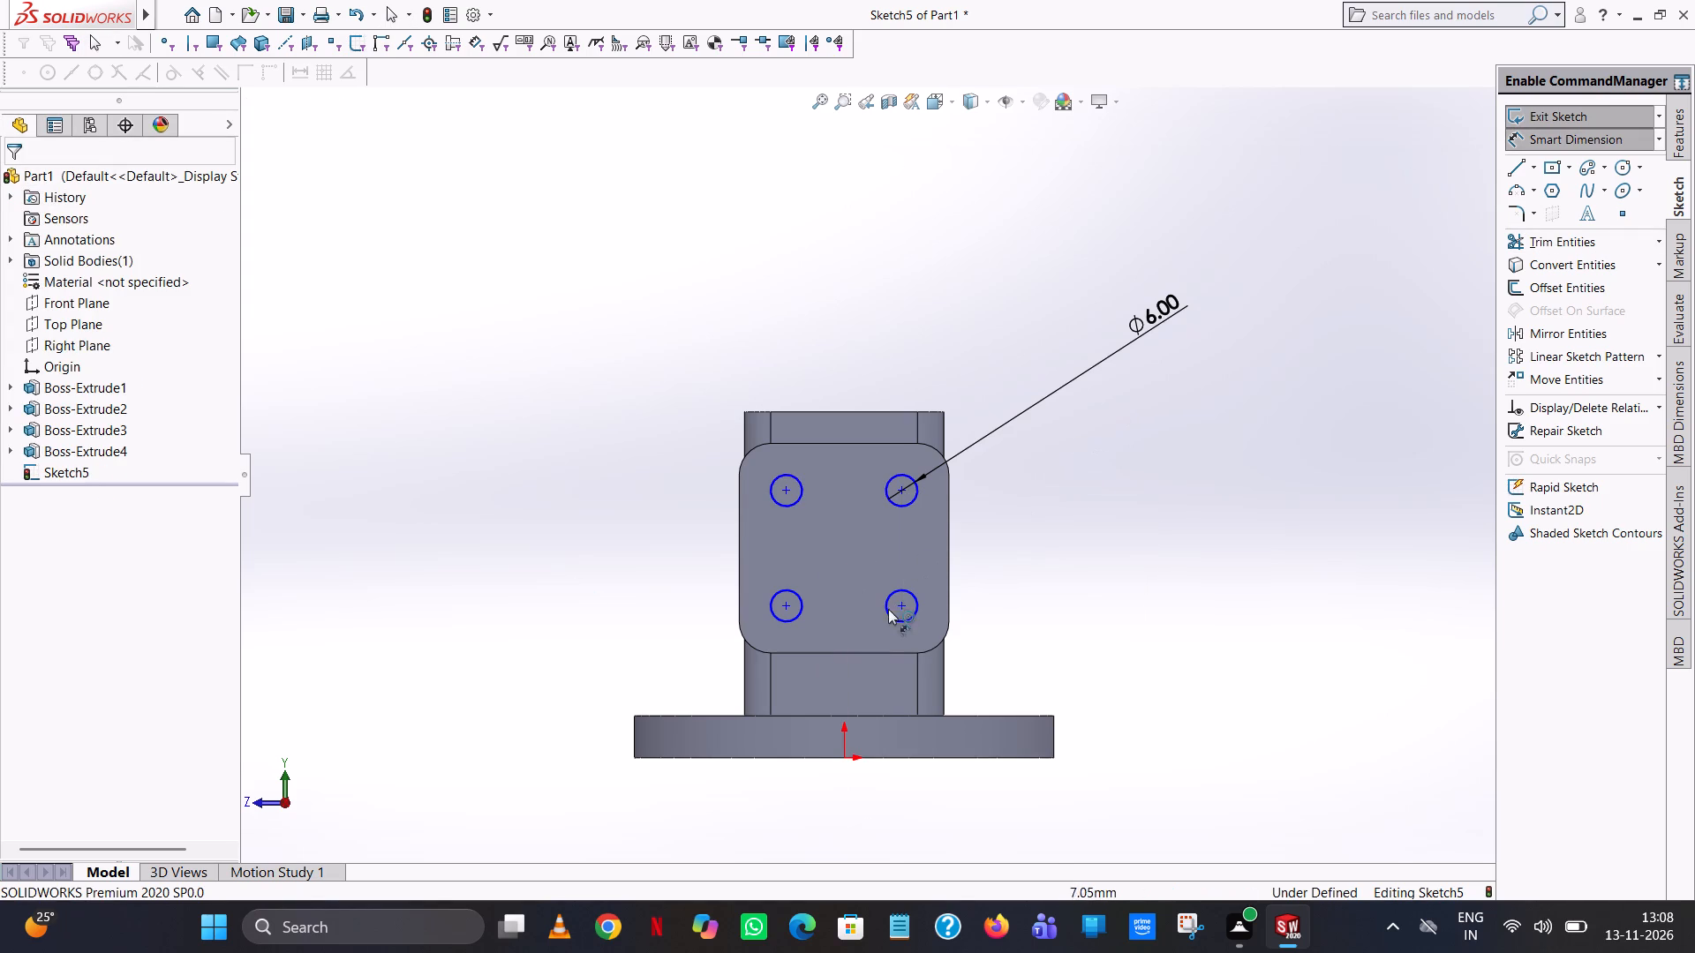
click(915, 598)
click(1283, 492)
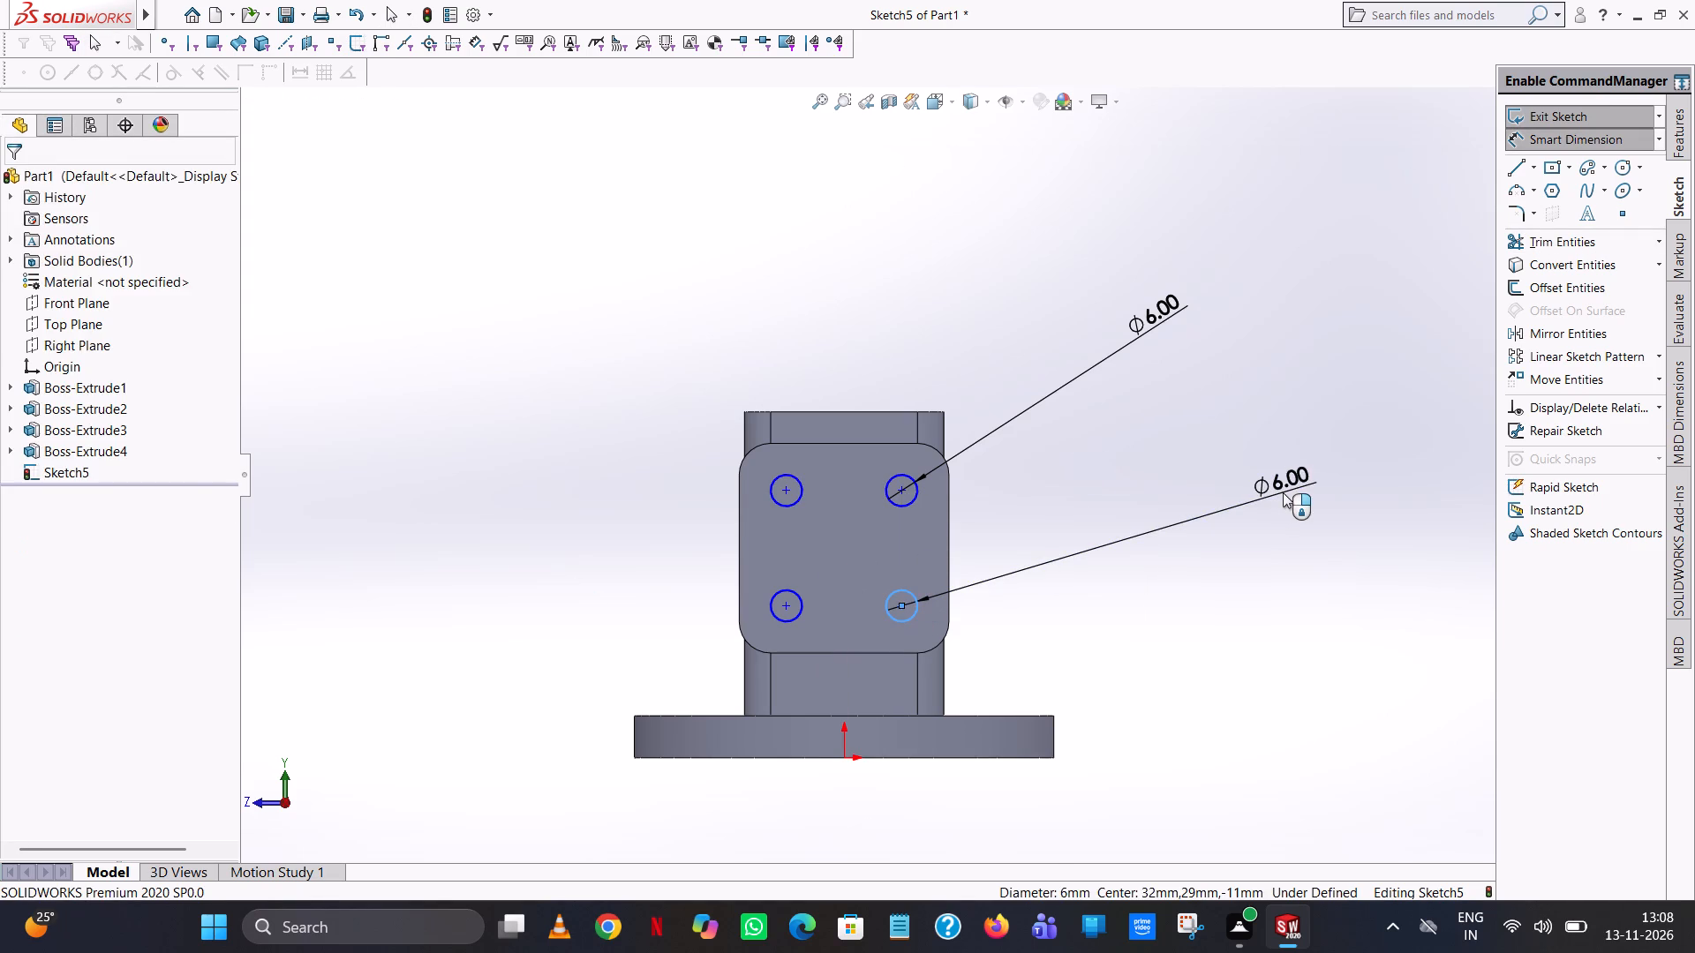
click(1201, 470)
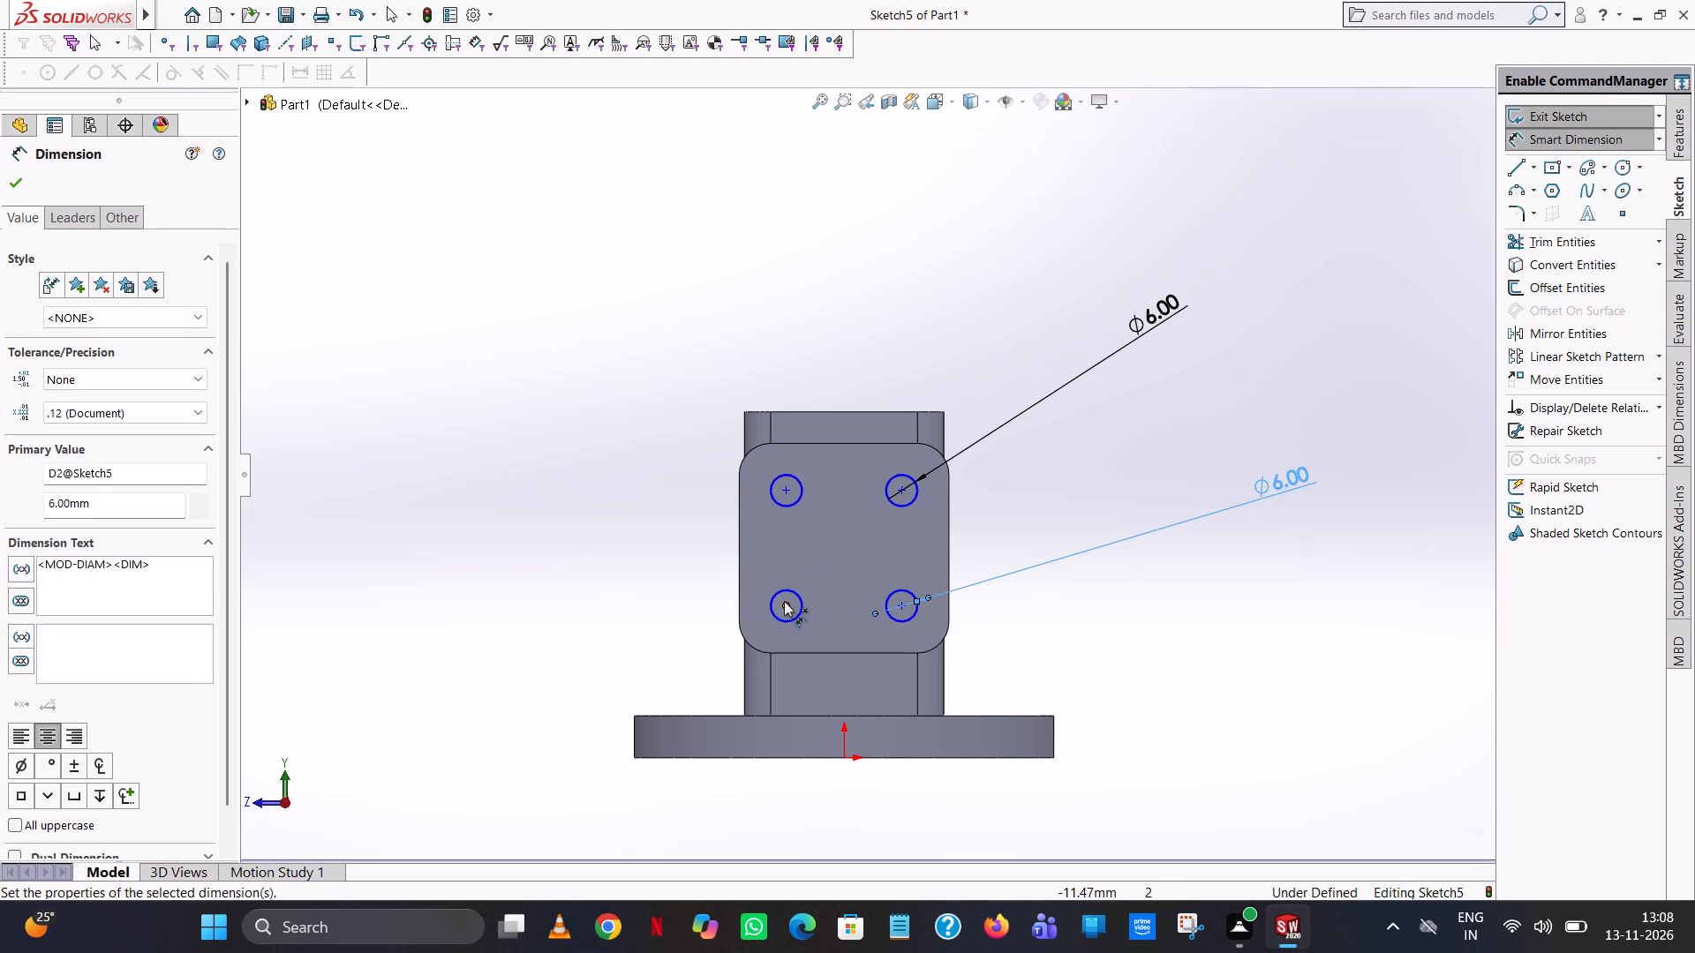
Dimension the horizontal distance from the origin to the upper-left circle's centre, keeping its current value.
click(785, 487)
click(841, 761)
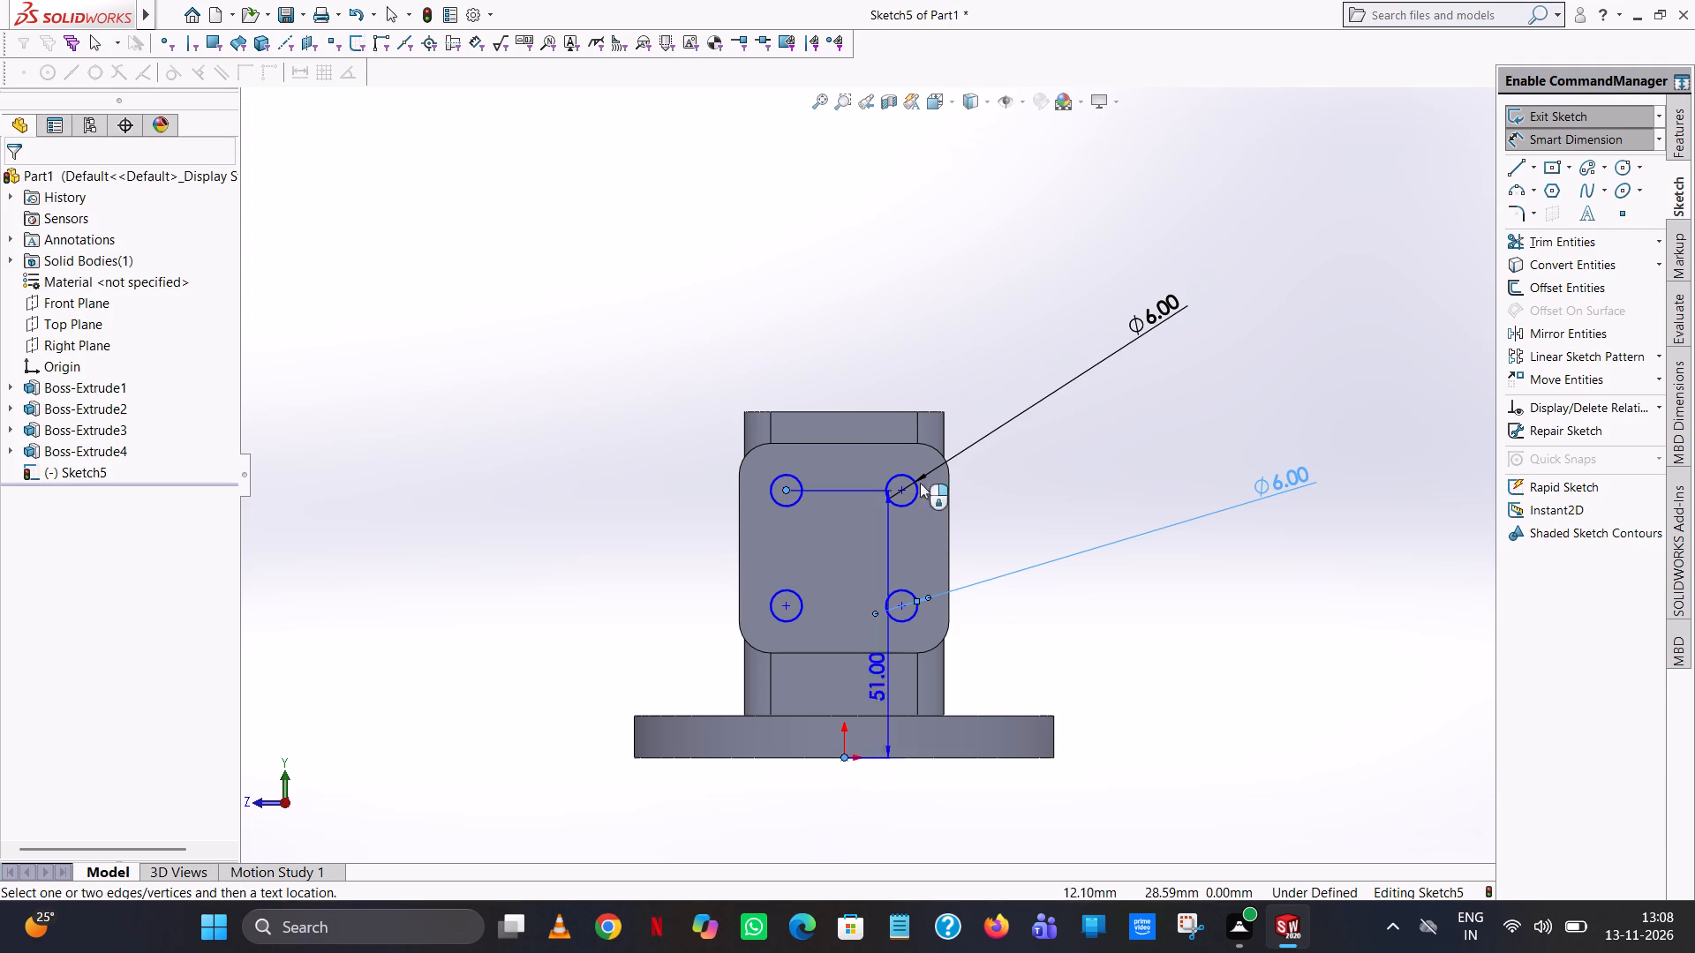
click(810, 304)
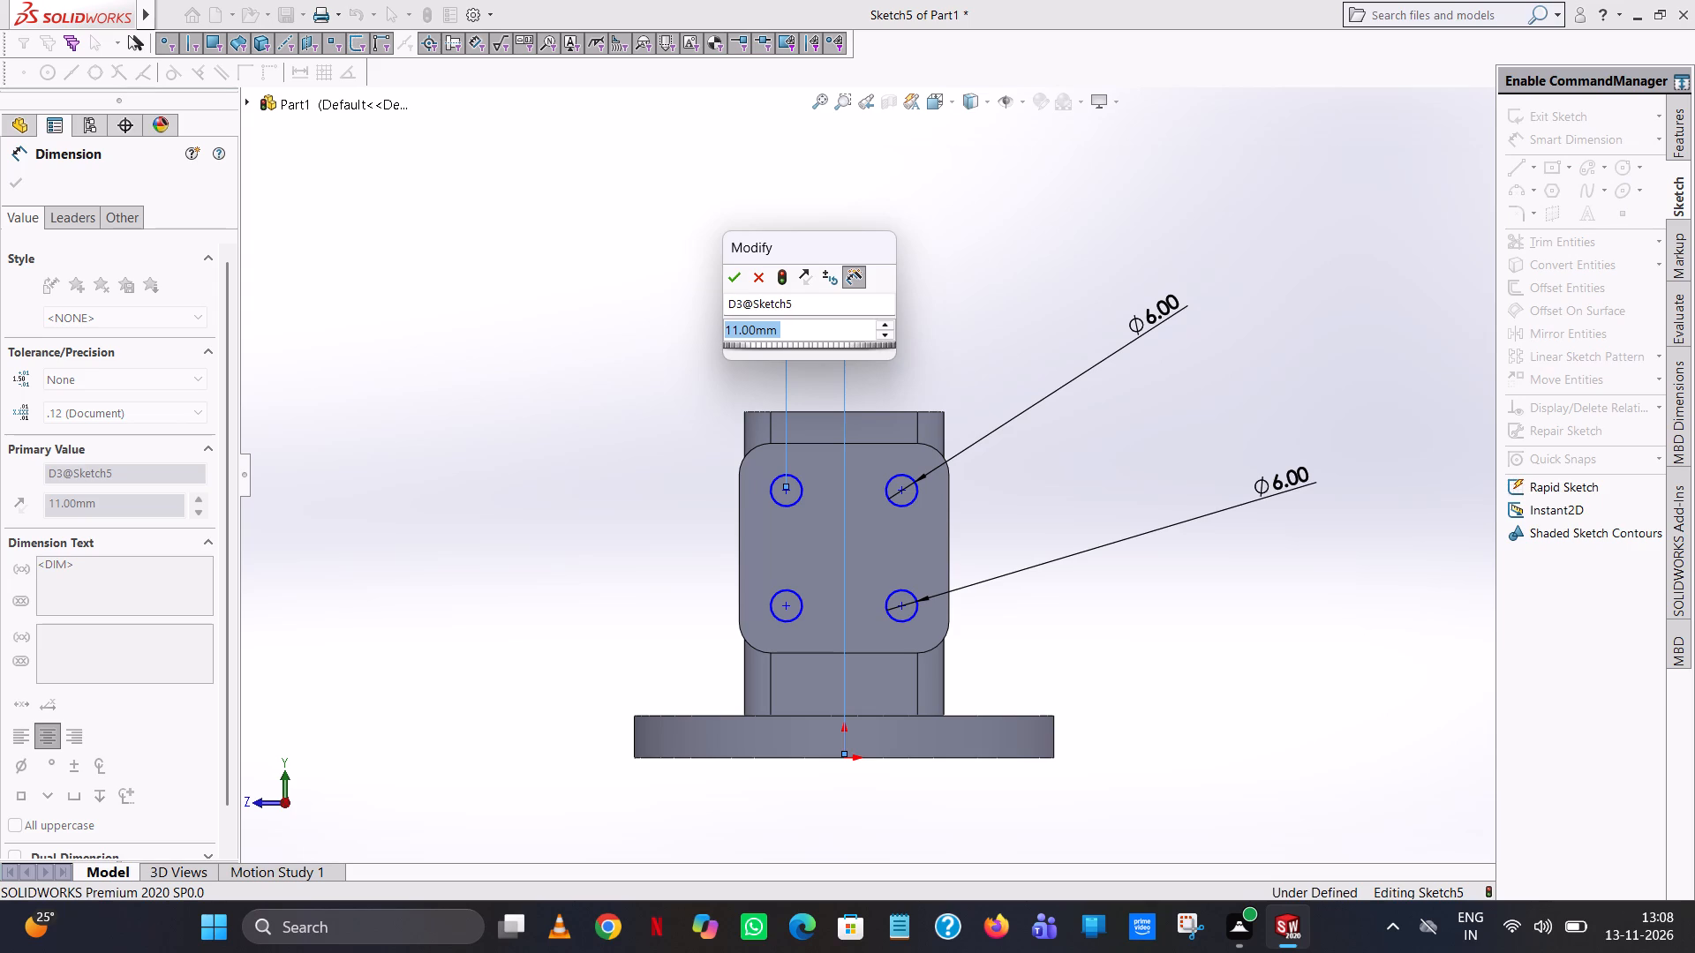
click(728, 285)
click(1006, 249)
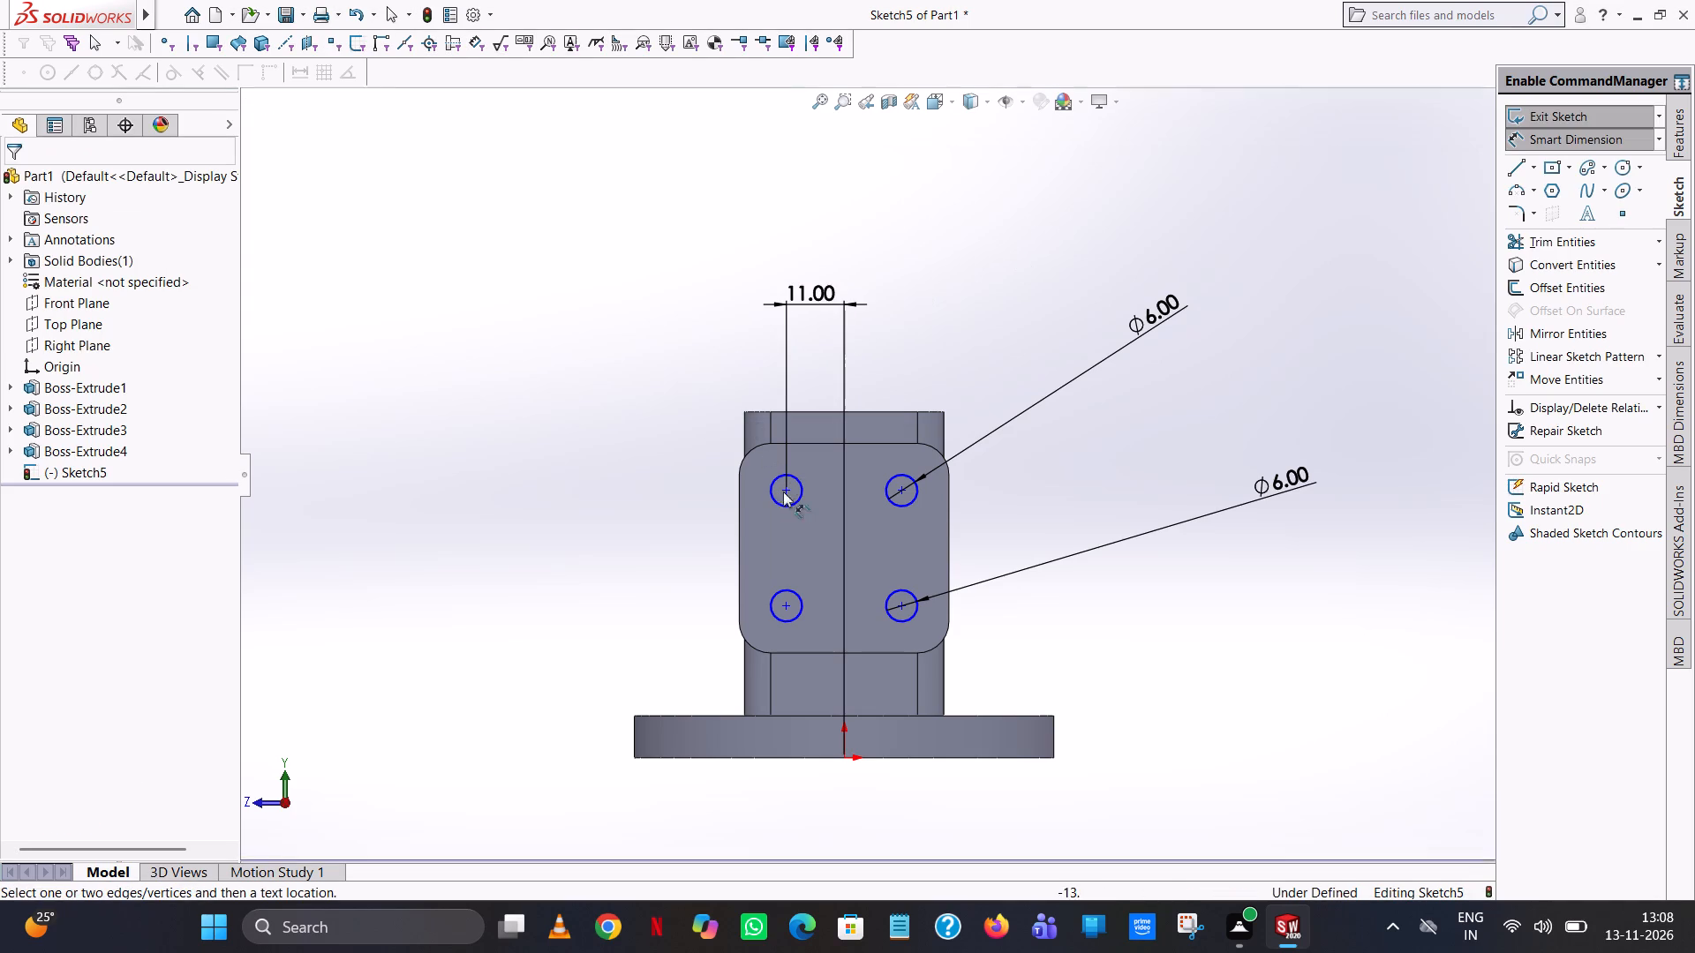
Dimension the vertical distance from the origin to the upper-left circle's centre, keeping its current value.
click(782, 488)
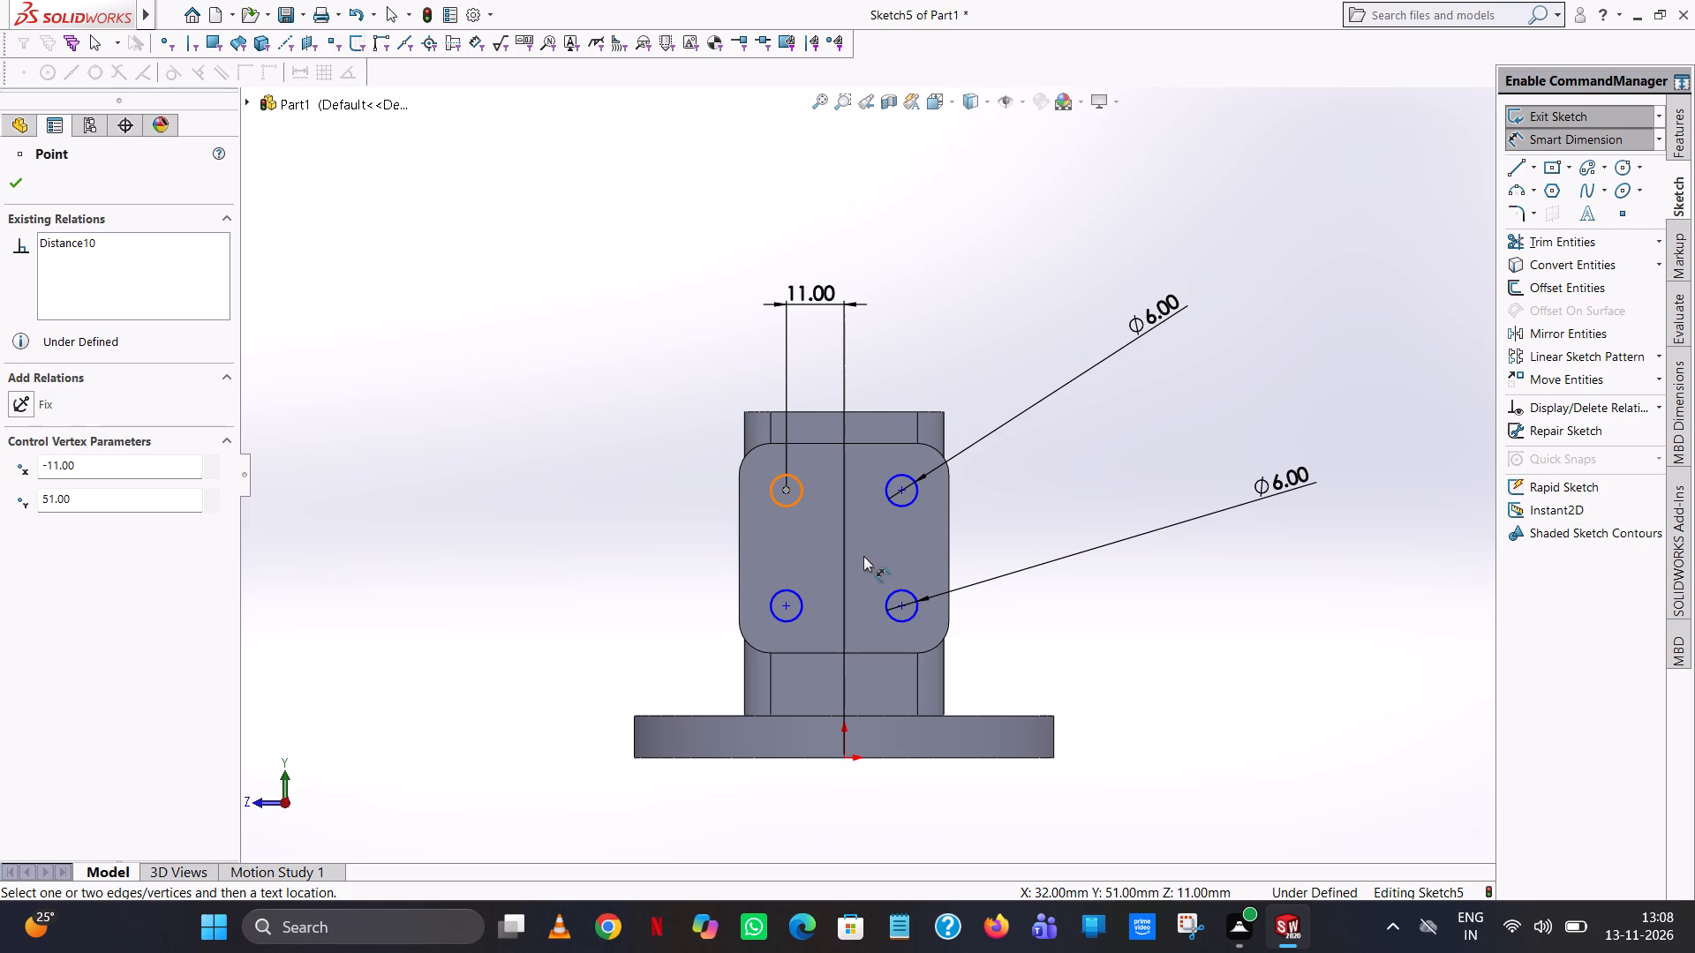
click(846, 755)
click(567, 711)
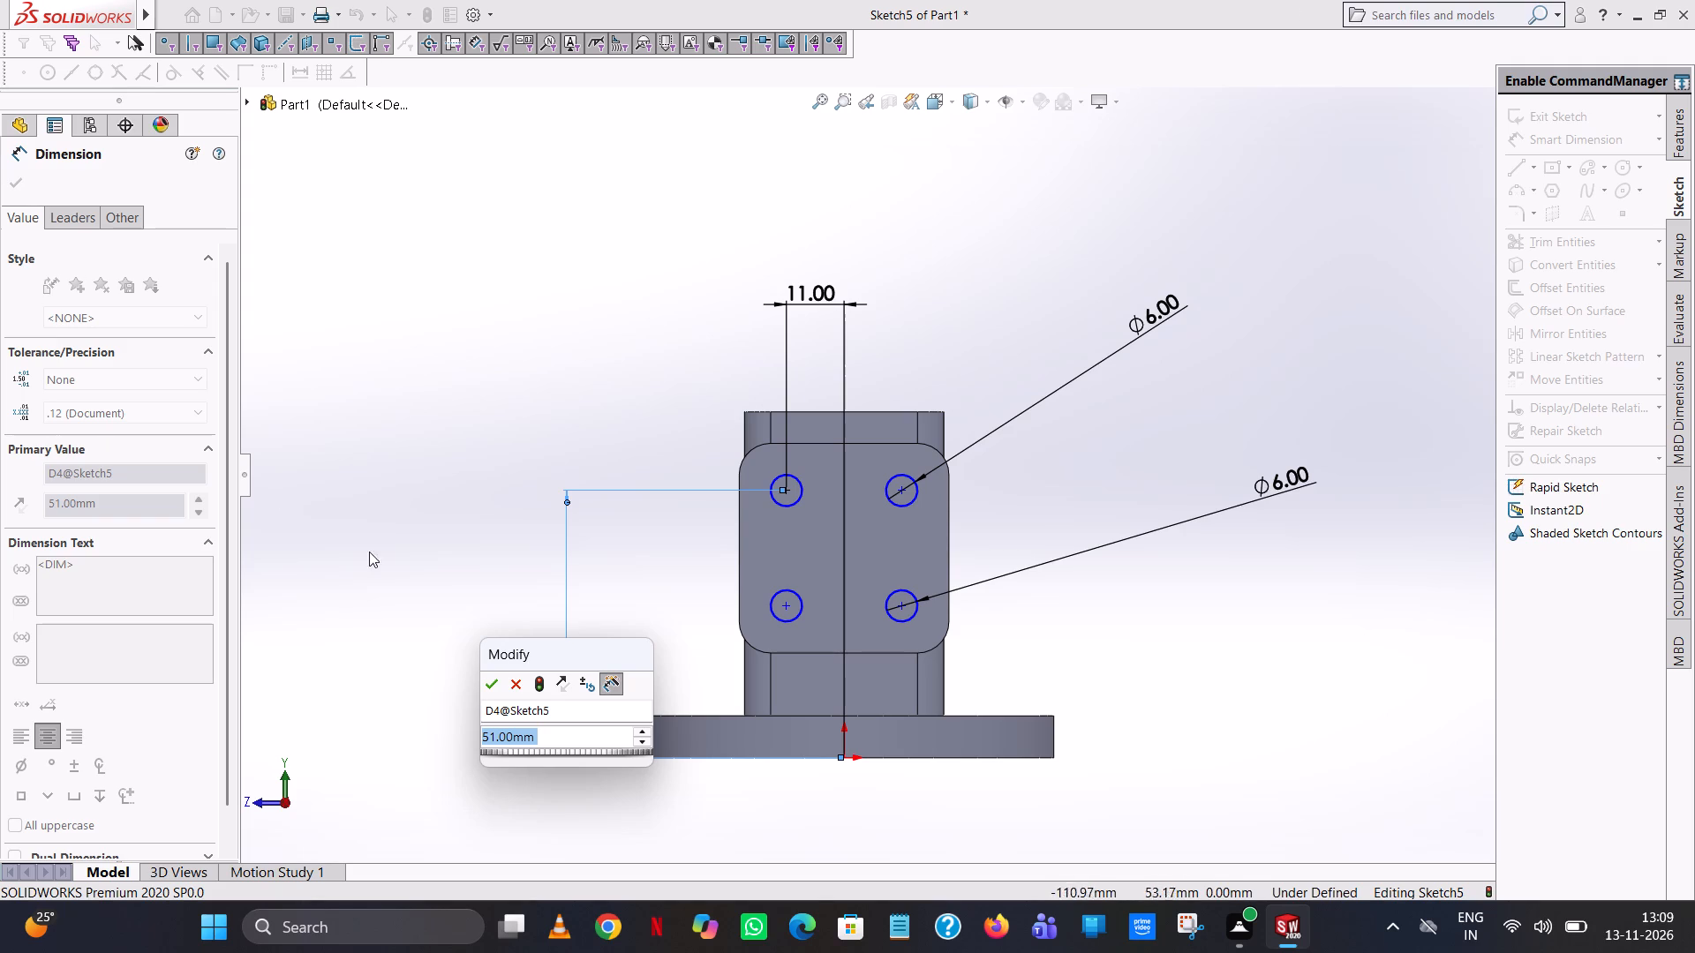
click(487, 692)
click(359, 219)
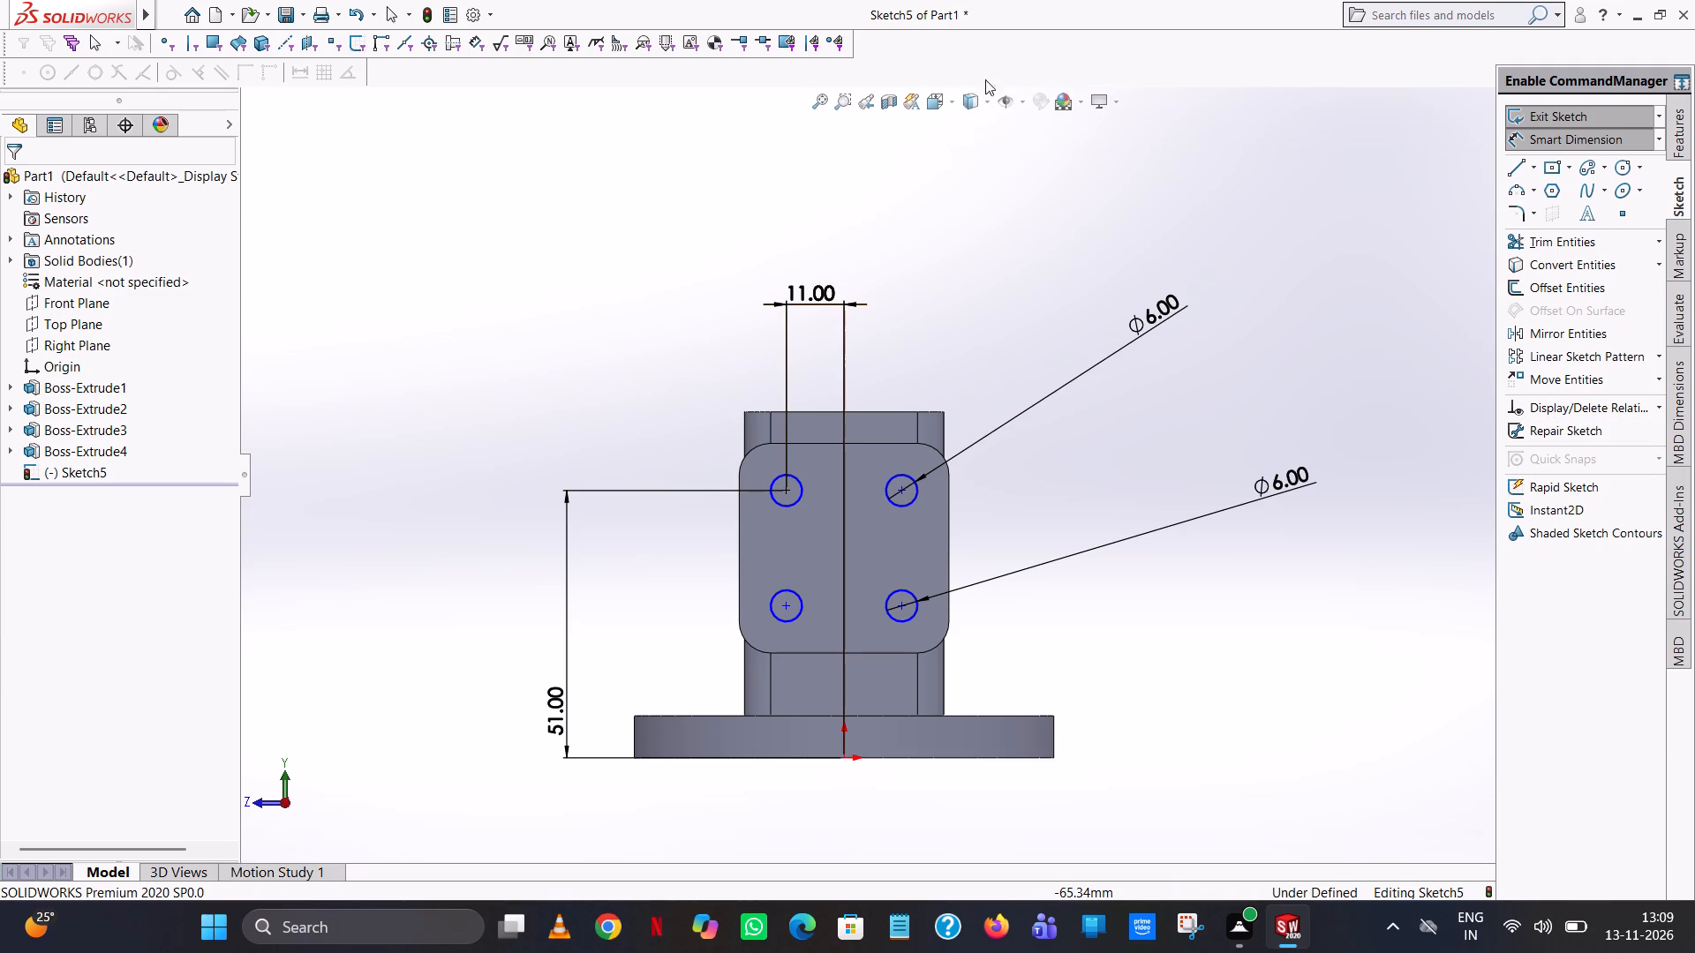
Add a second horizontal dimension between the upper-left circle's centre and the origin below the flange, as a driven dimension.
click(787, 490)
click(840, 757)
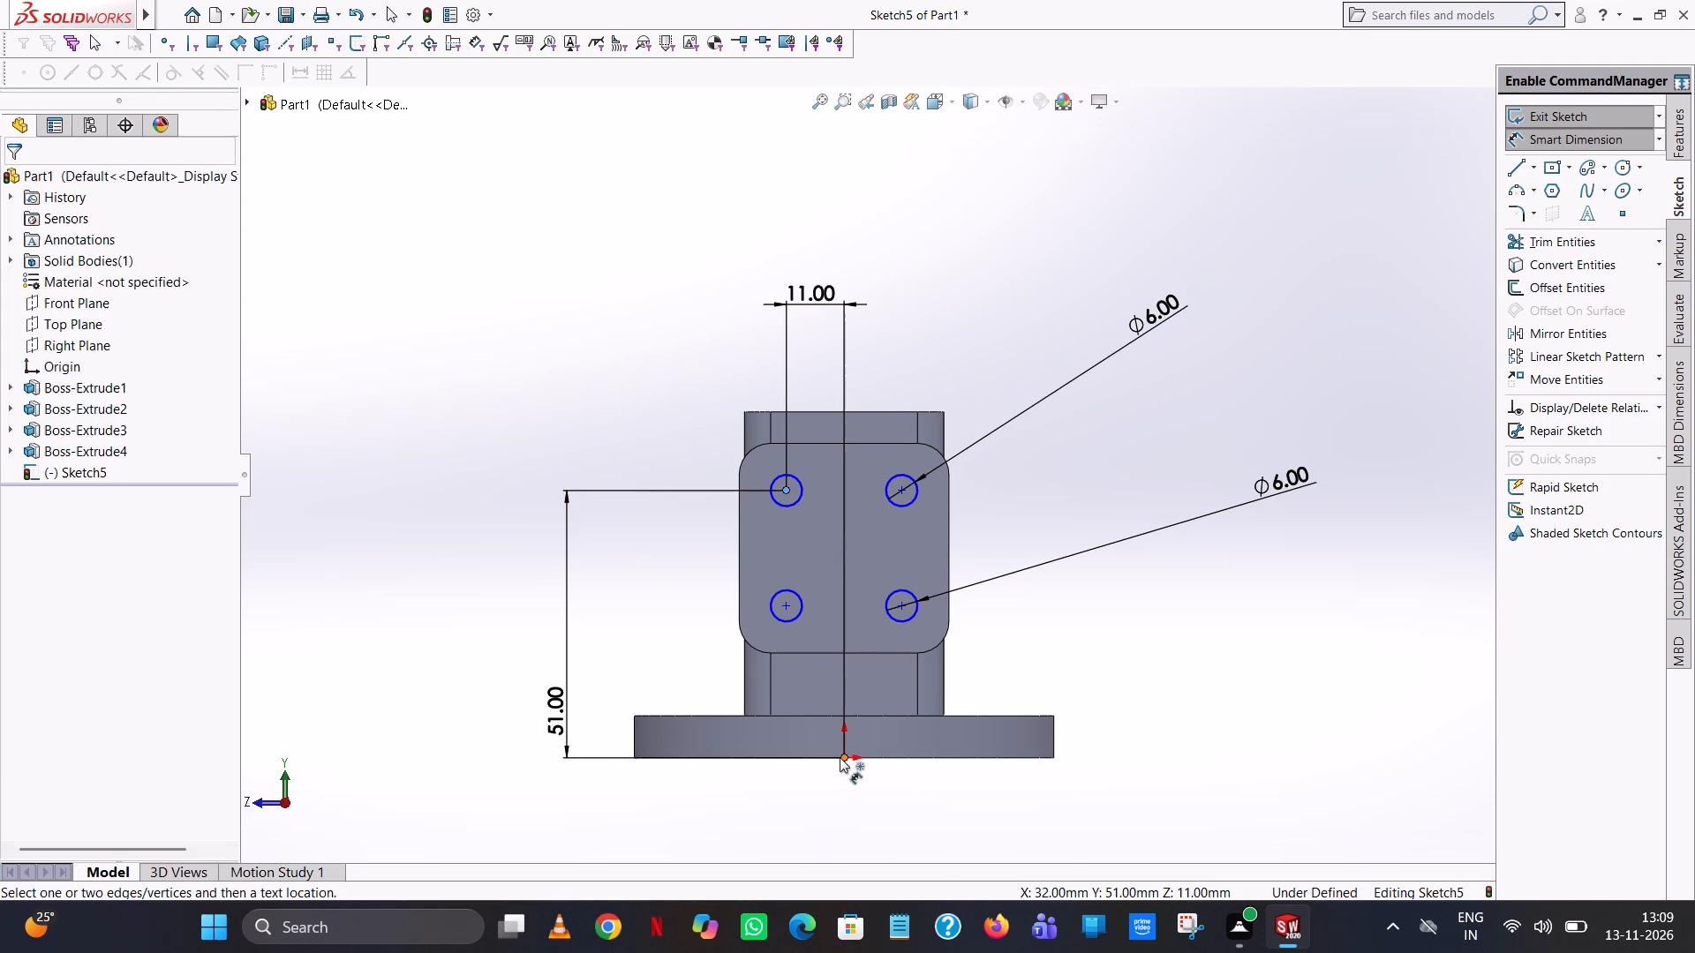
click(816, 824)
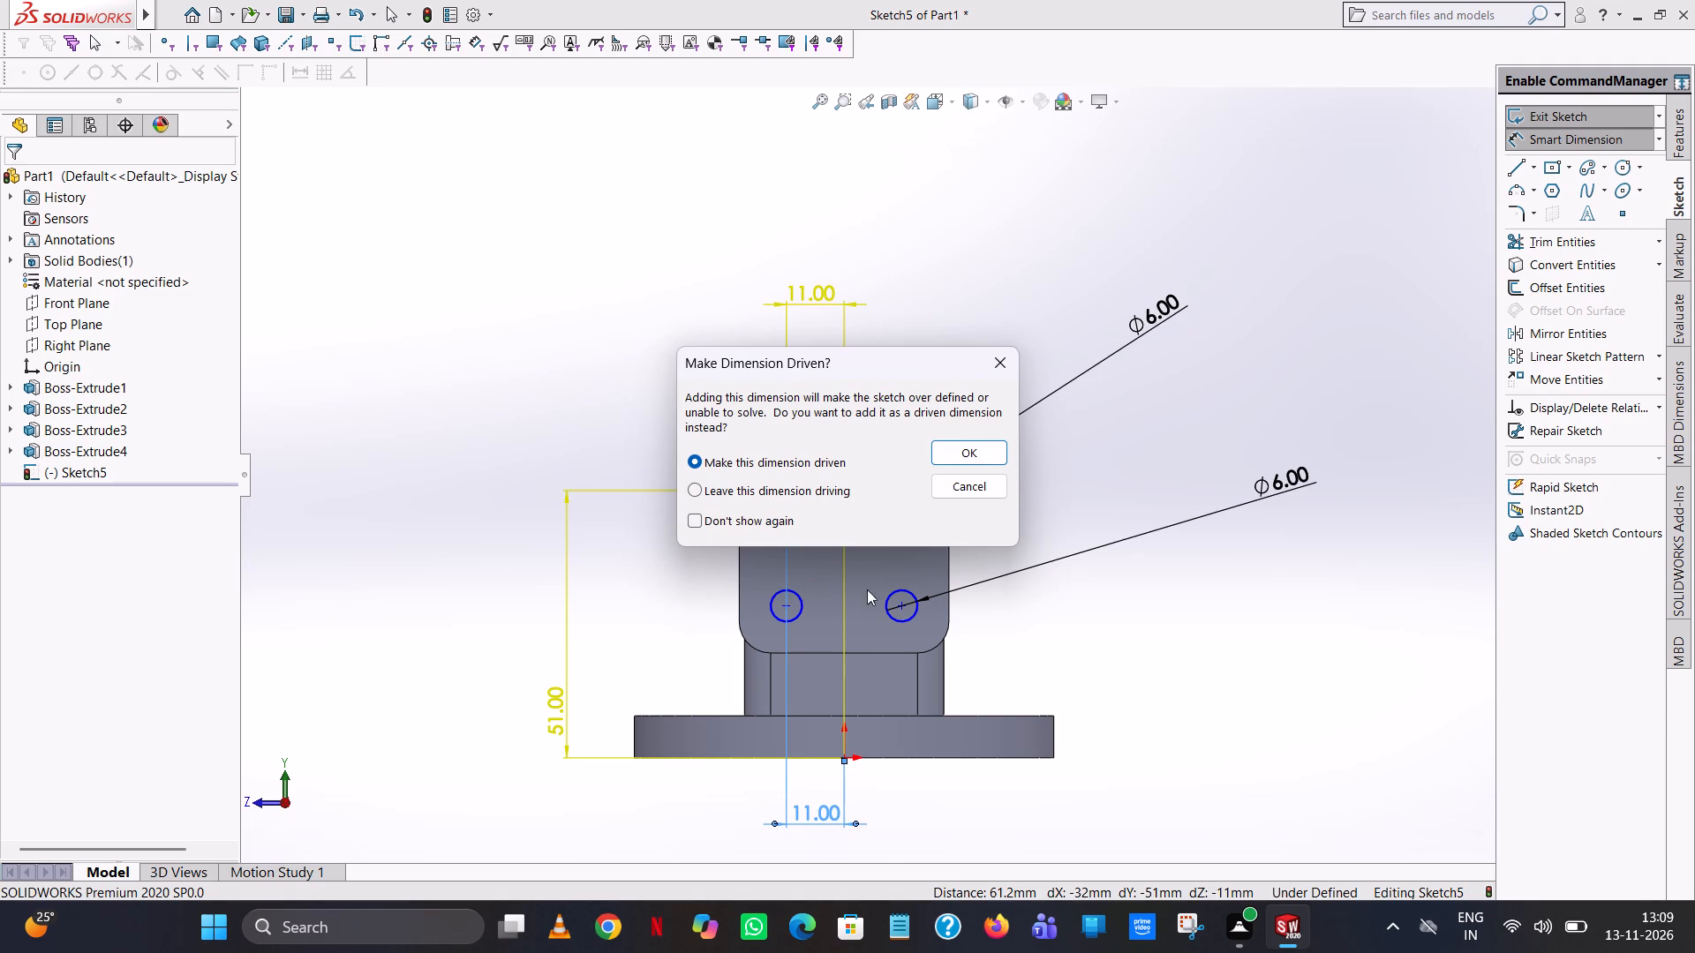
click(975, 453)
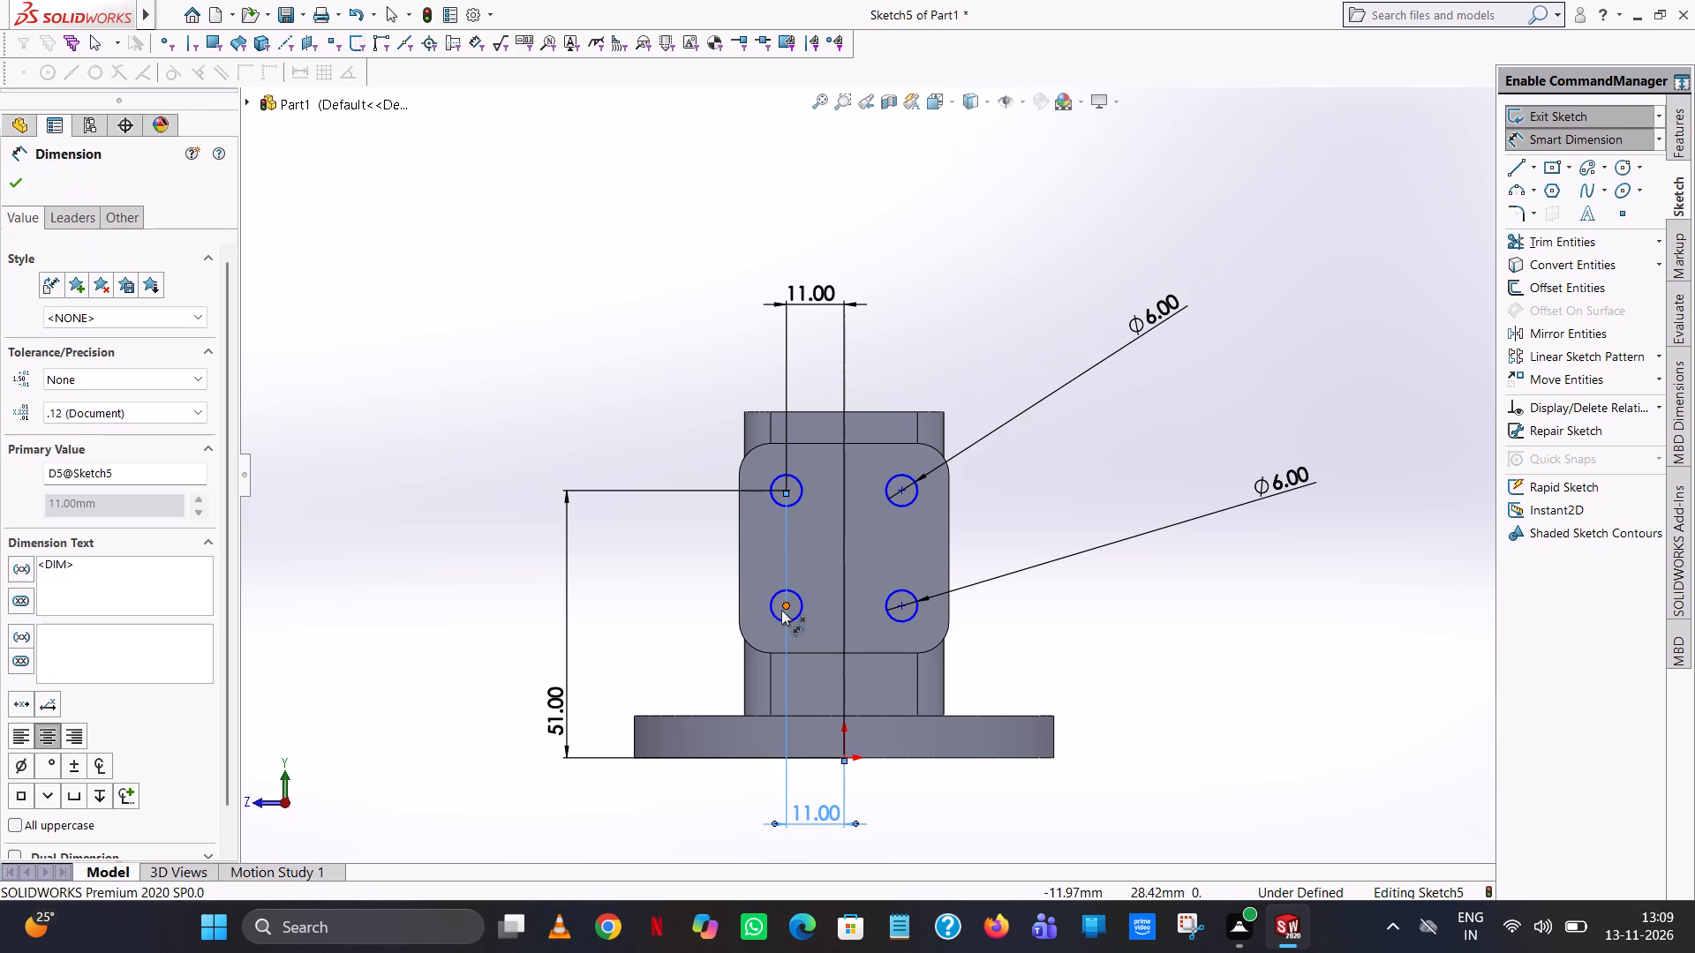
Dimension the vertical distance from the origin to the lower-left circle's centre, keeping its current value.
click(786, 603)
click(841, 763)
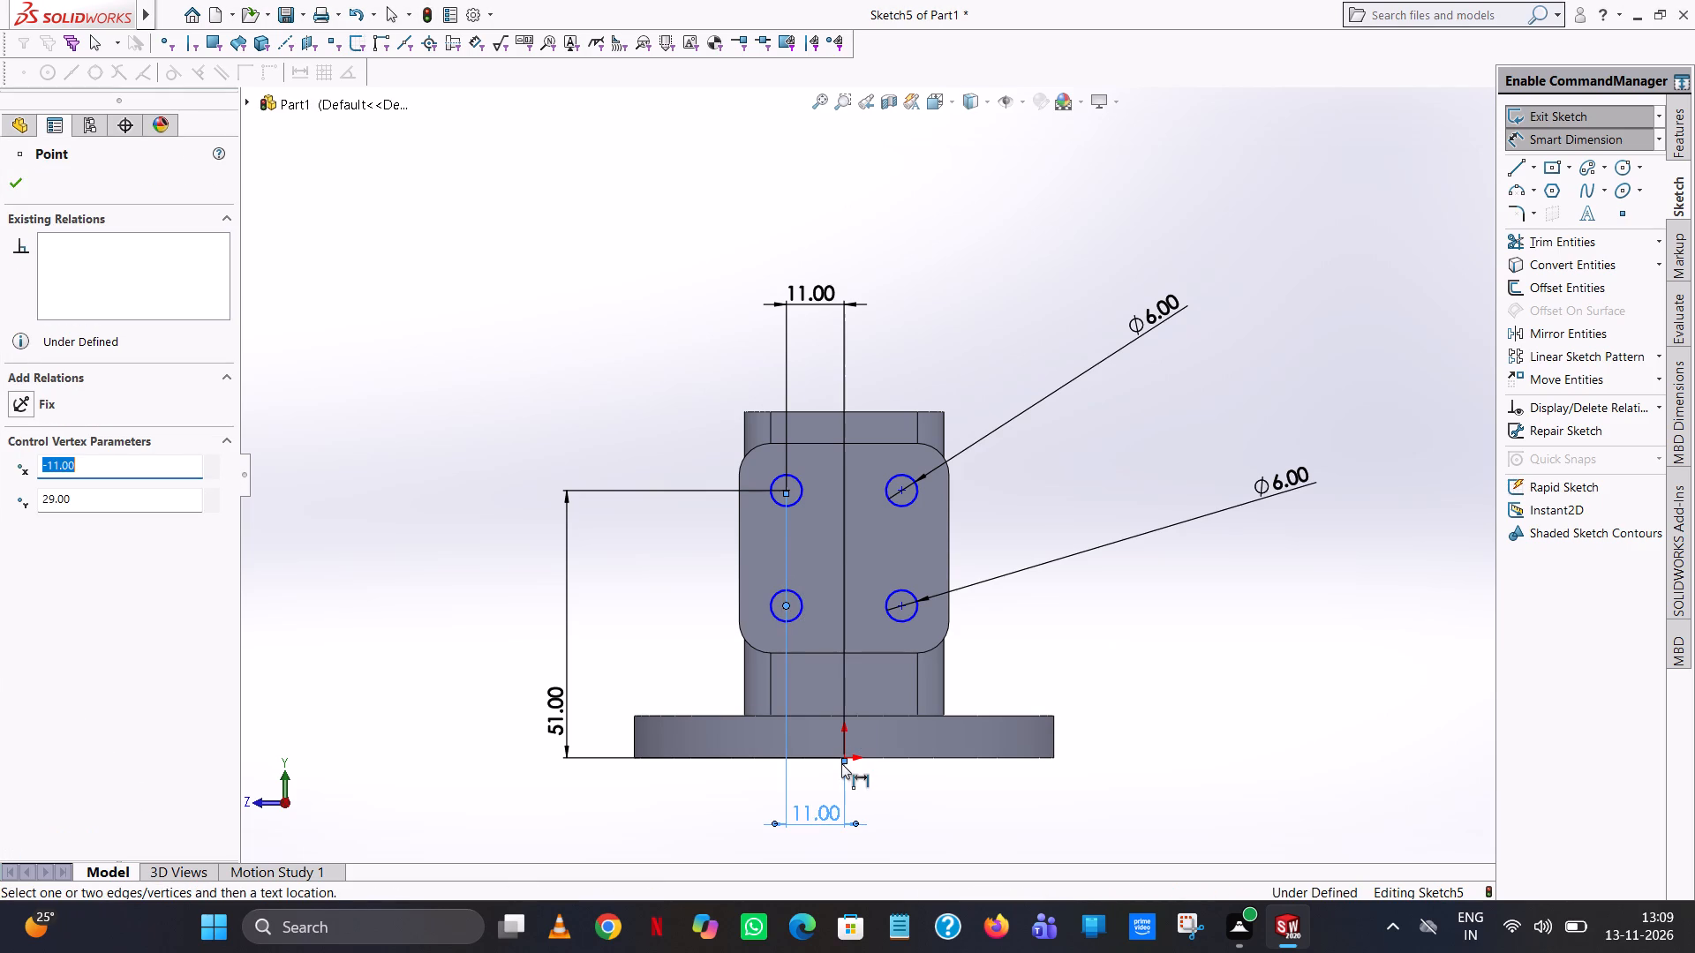
click(847, 754)
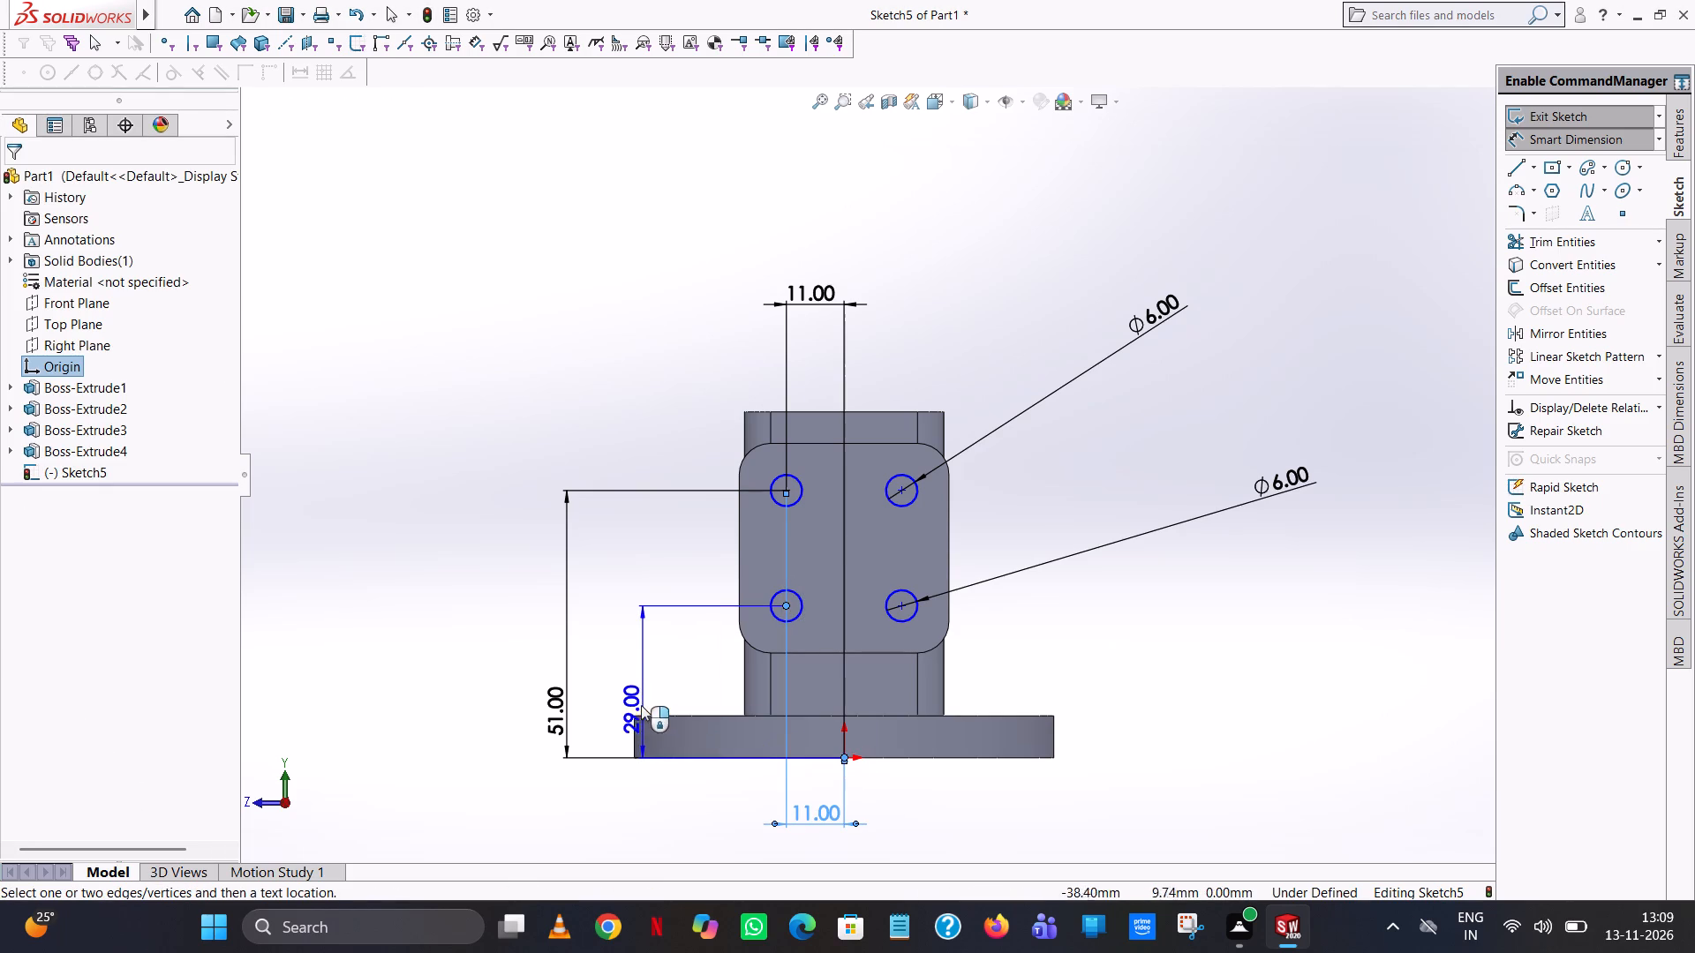
click(621, 676)
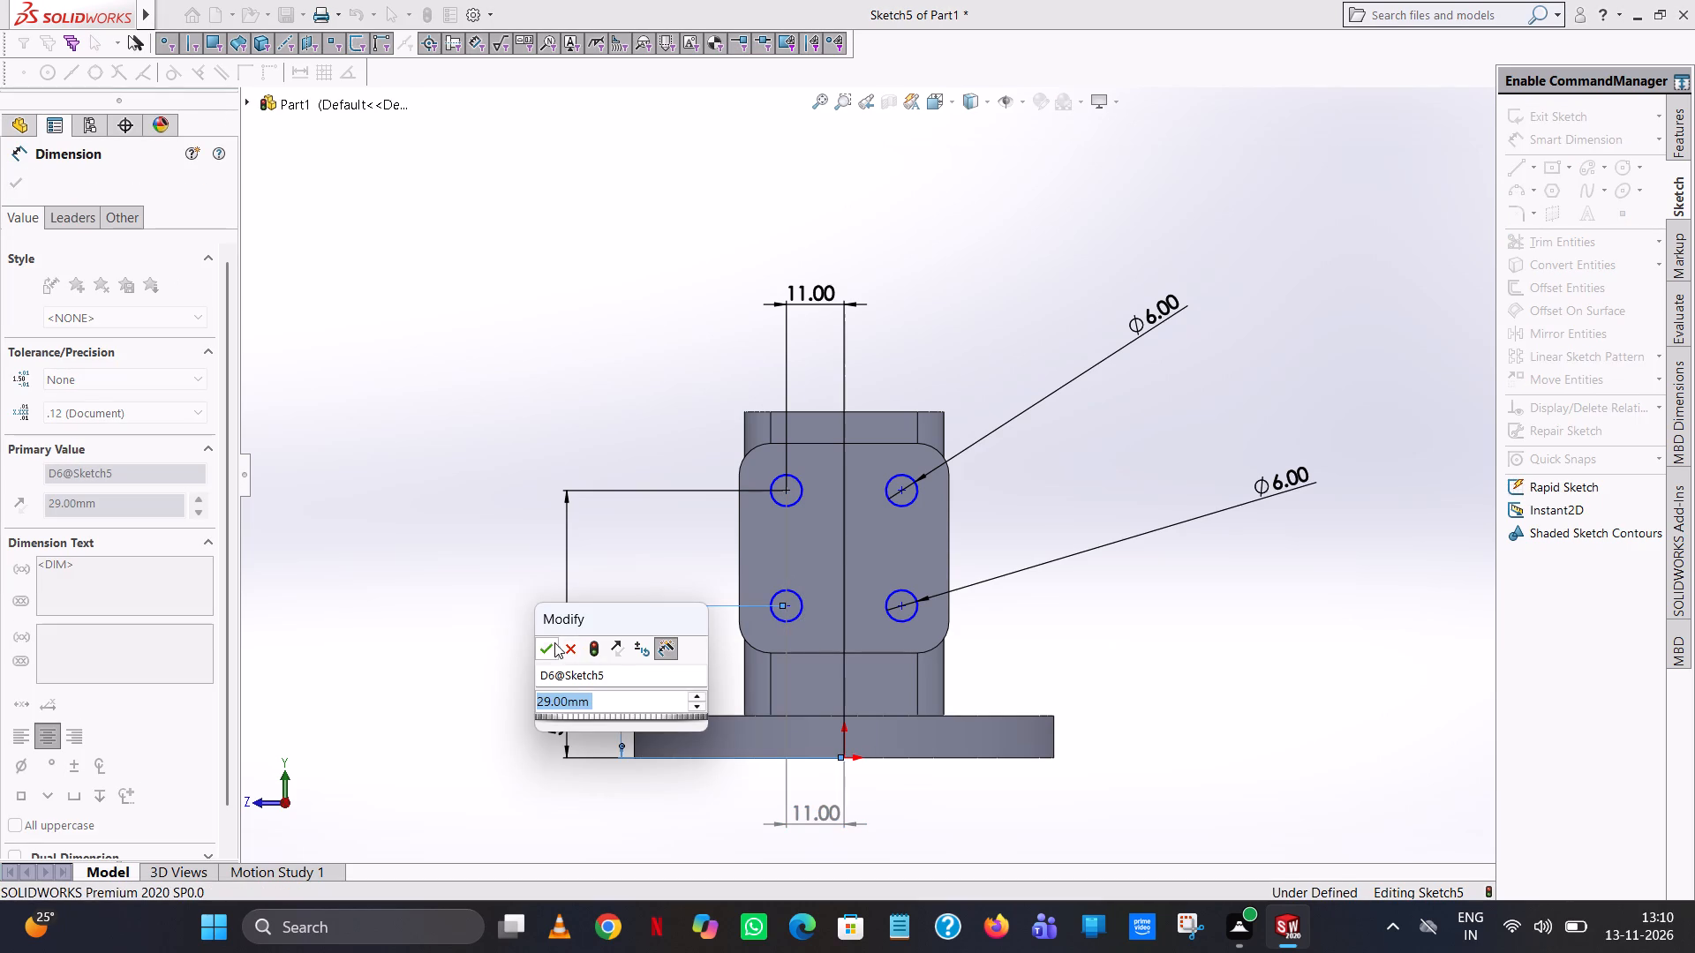
click(543, 642)
click(430, 435)
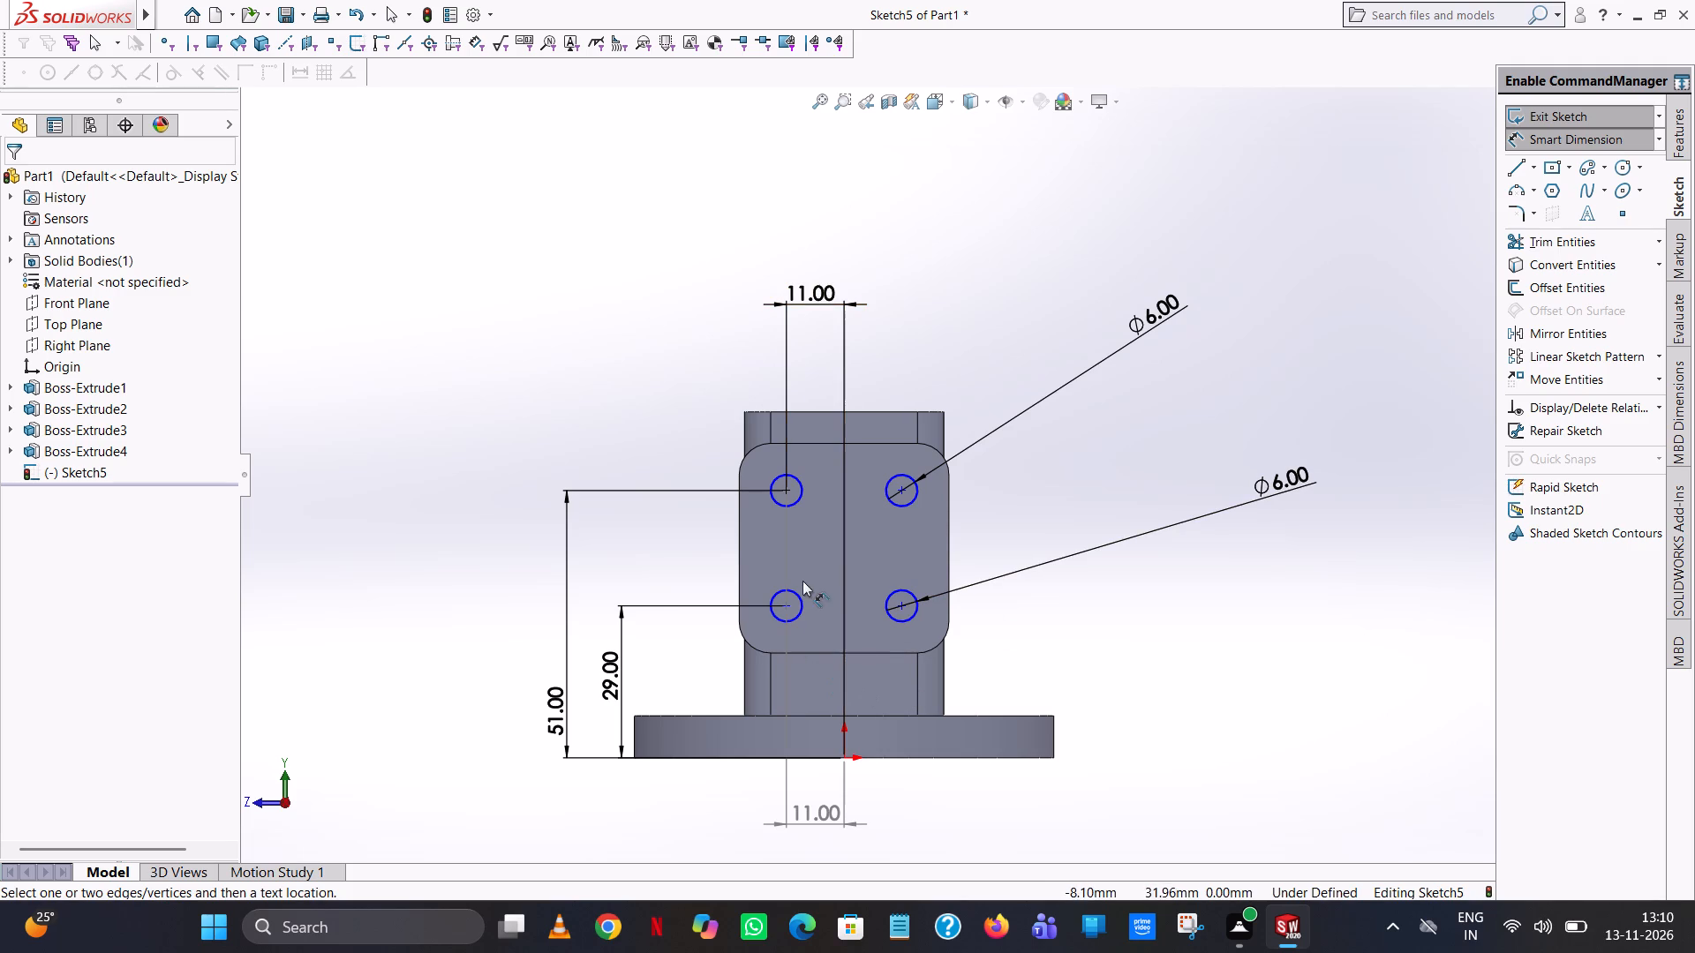
Dimension the horizontal distance from the origin to the lower-left circle's centre below the flange, keeping its current value.
click(787, 604)
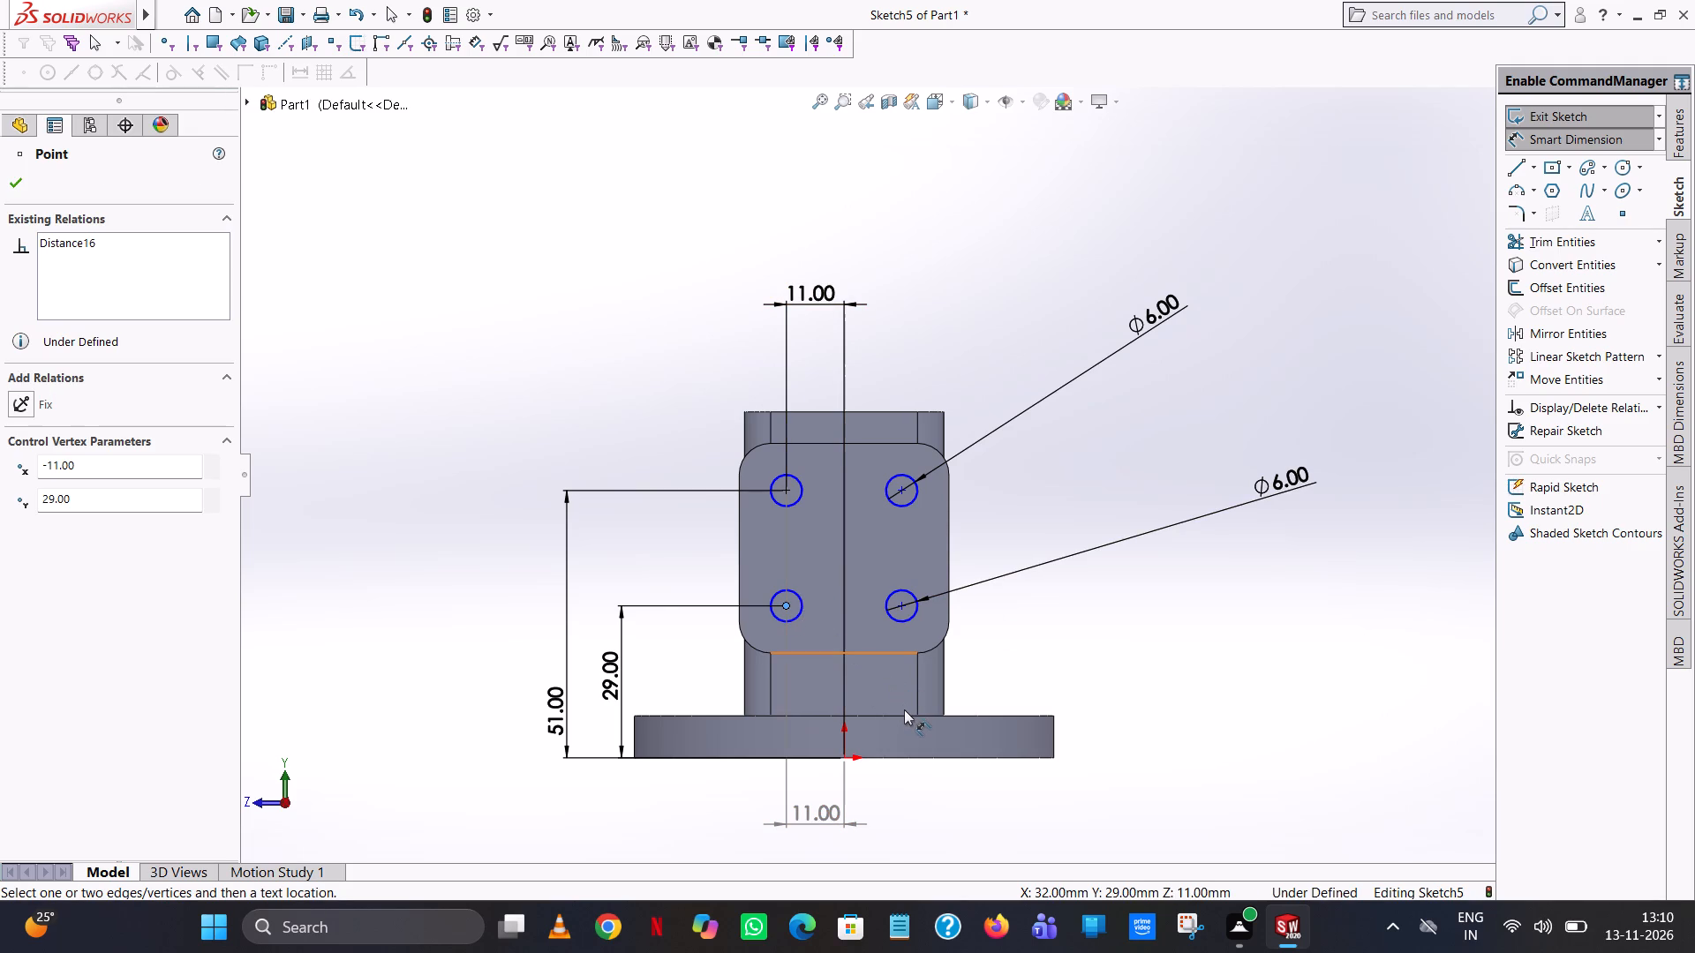
click(847, 759)
click(815, 852)
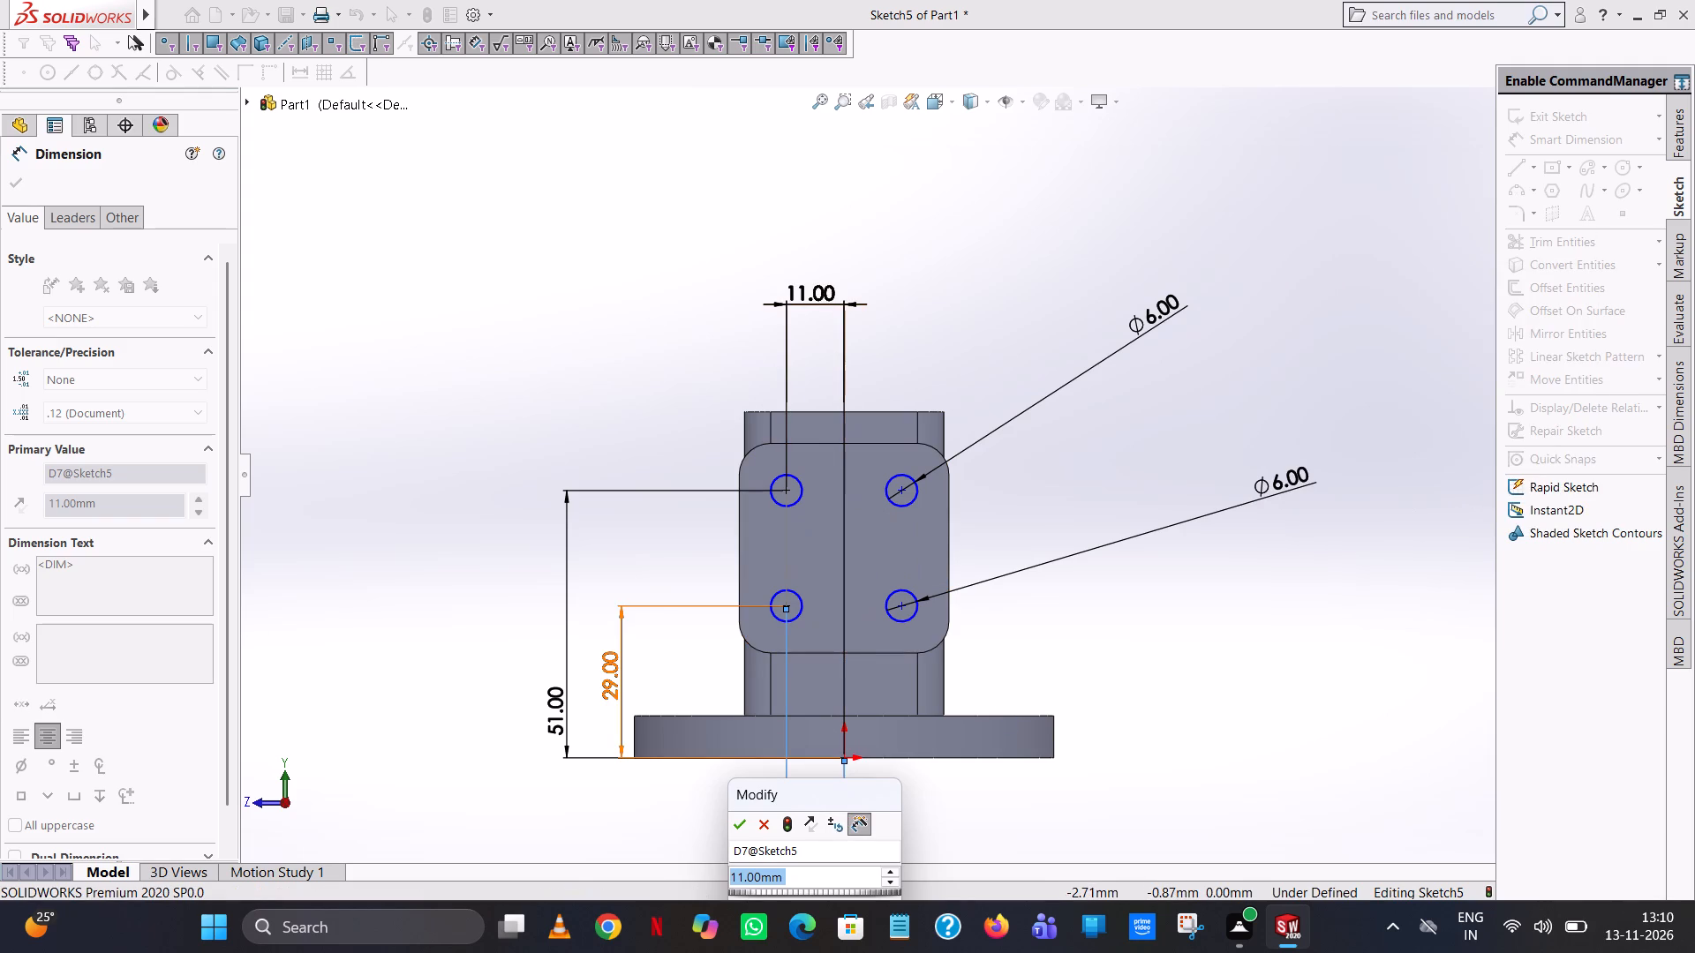
click(738, 822)
click(1280, 586)
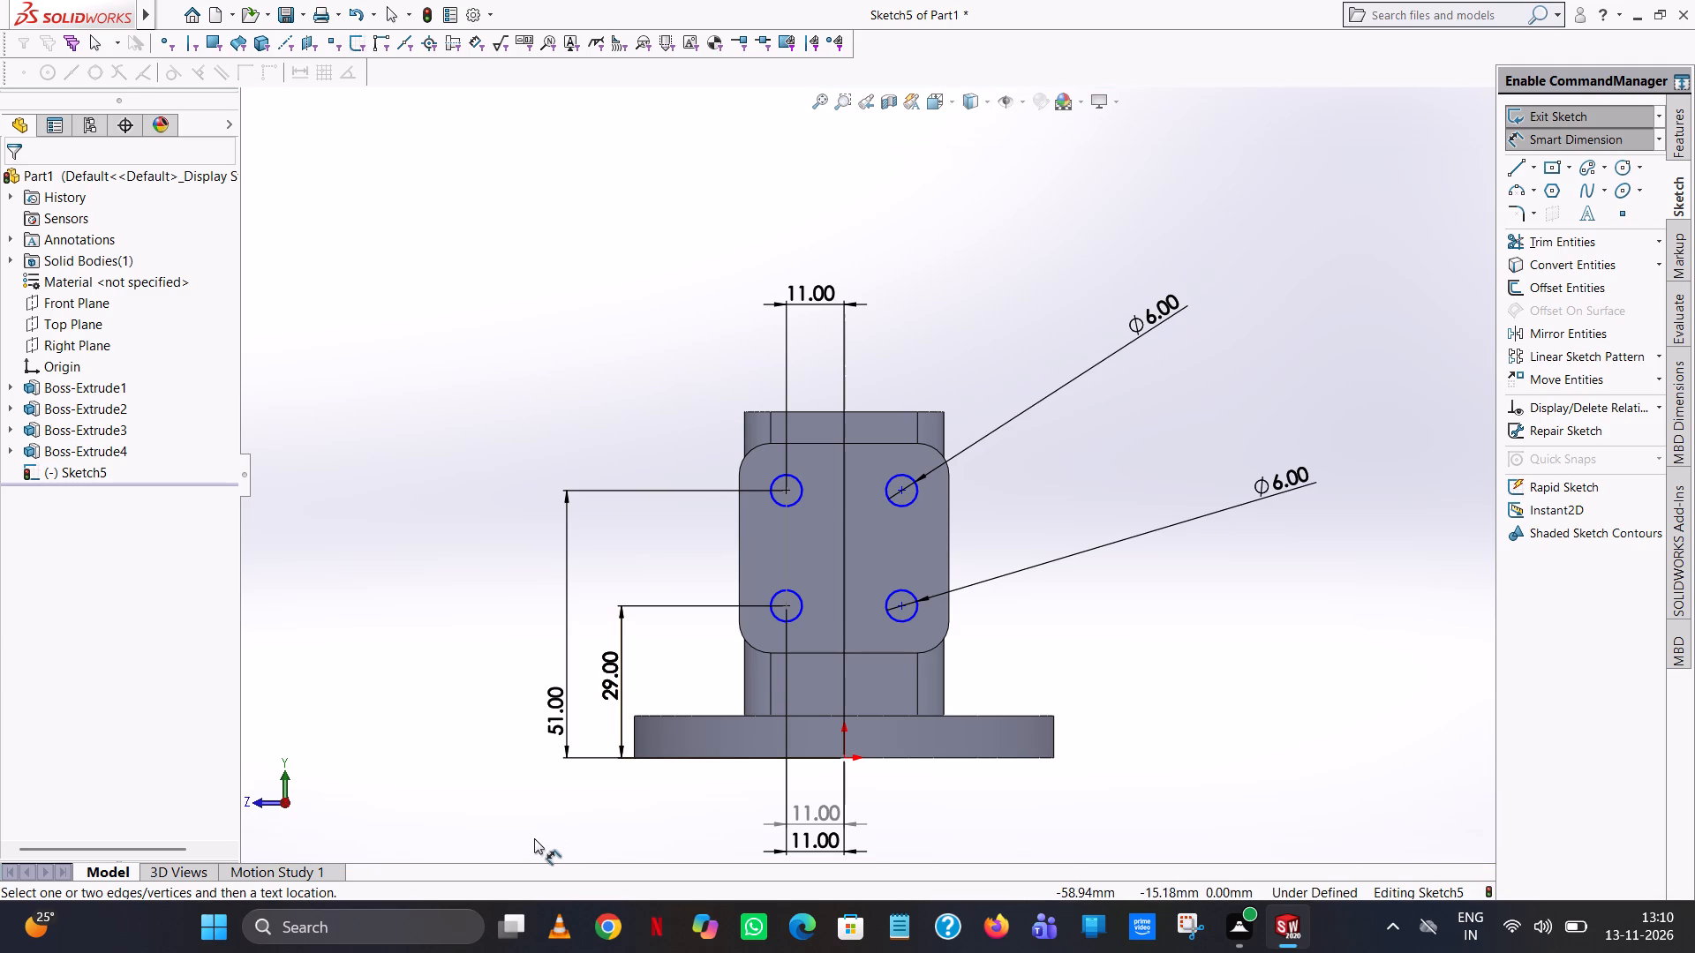
Dimension the vertical distance from the origin to the lower-right circle's centre, keeping its current value.
click(841, 758)
click(907, 607)
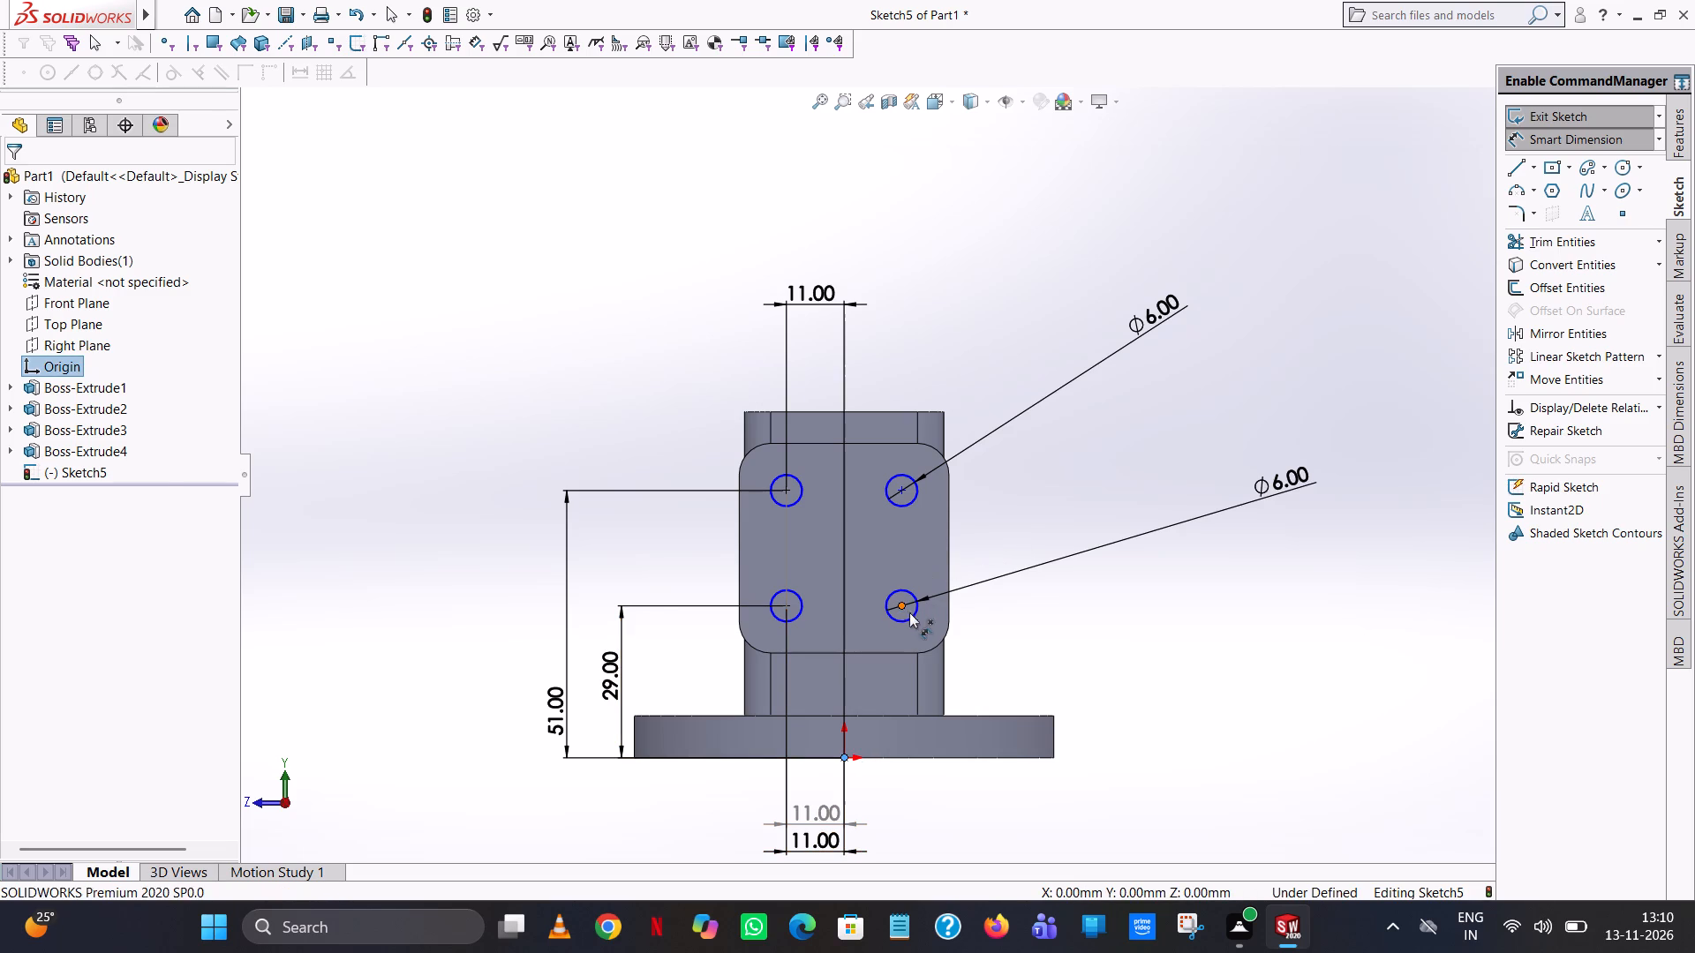
click(1136, 623)
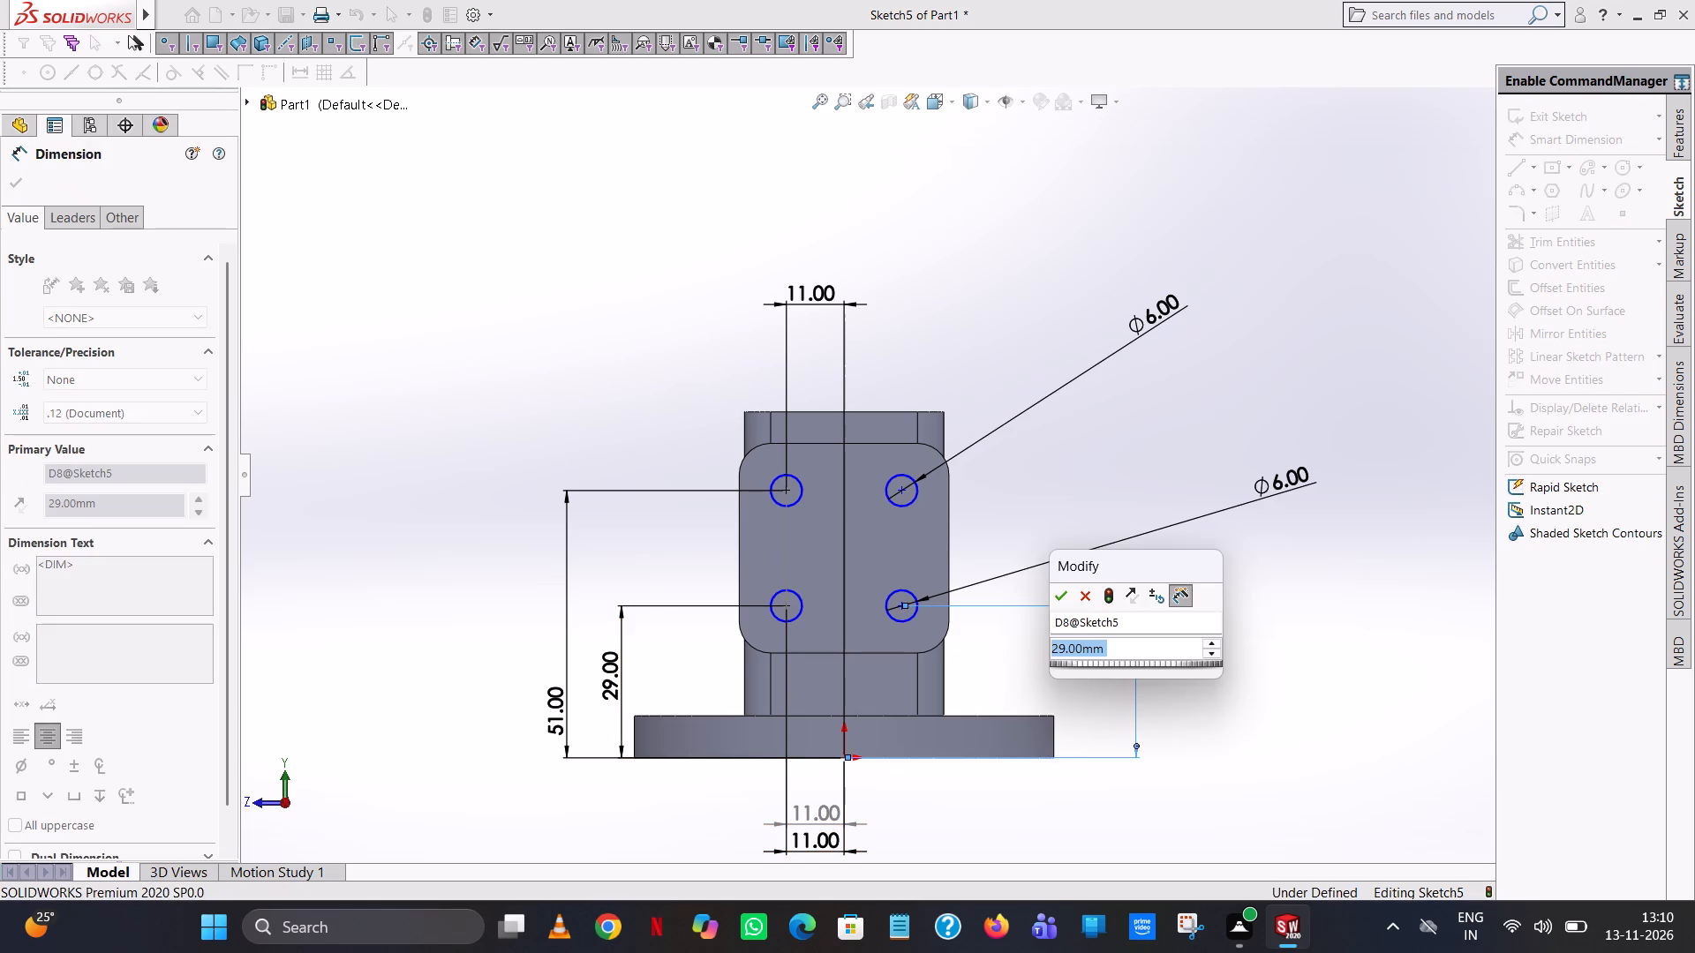
click(1051, 596)
click(1088, 519)
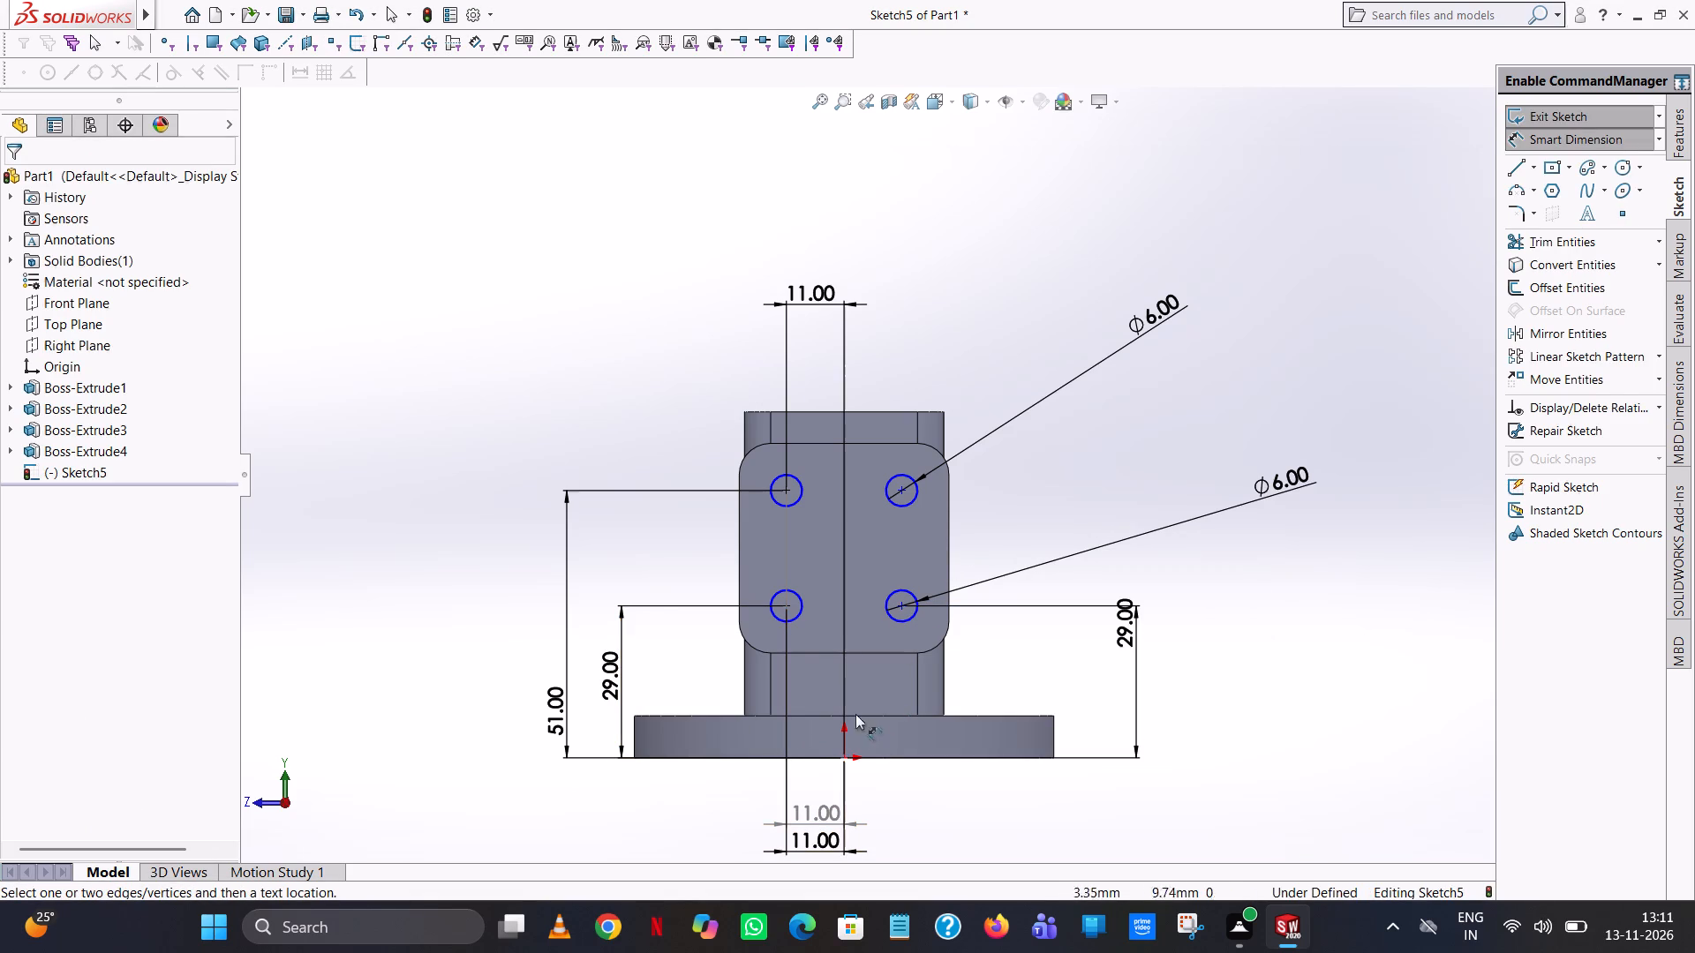
Dimension the horizontal distance from the origin to the lower-right circle's centre below the flange, keeping its current value.
click(844, 759)
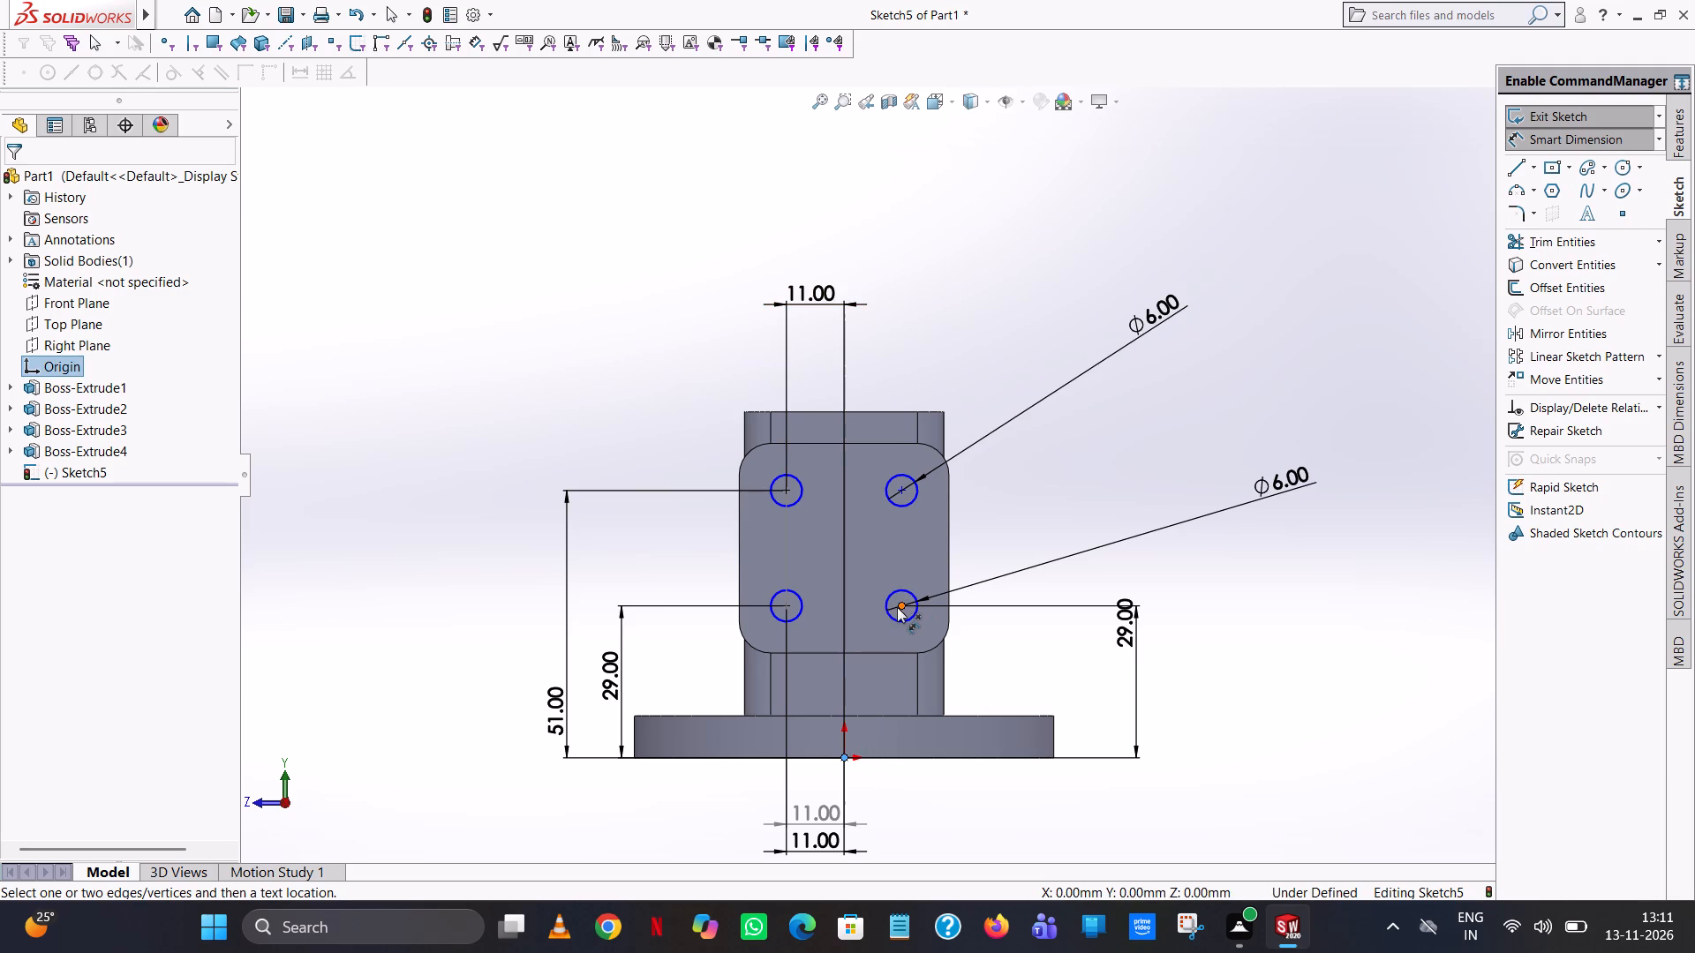
click(897, 607)
click(873, 815)
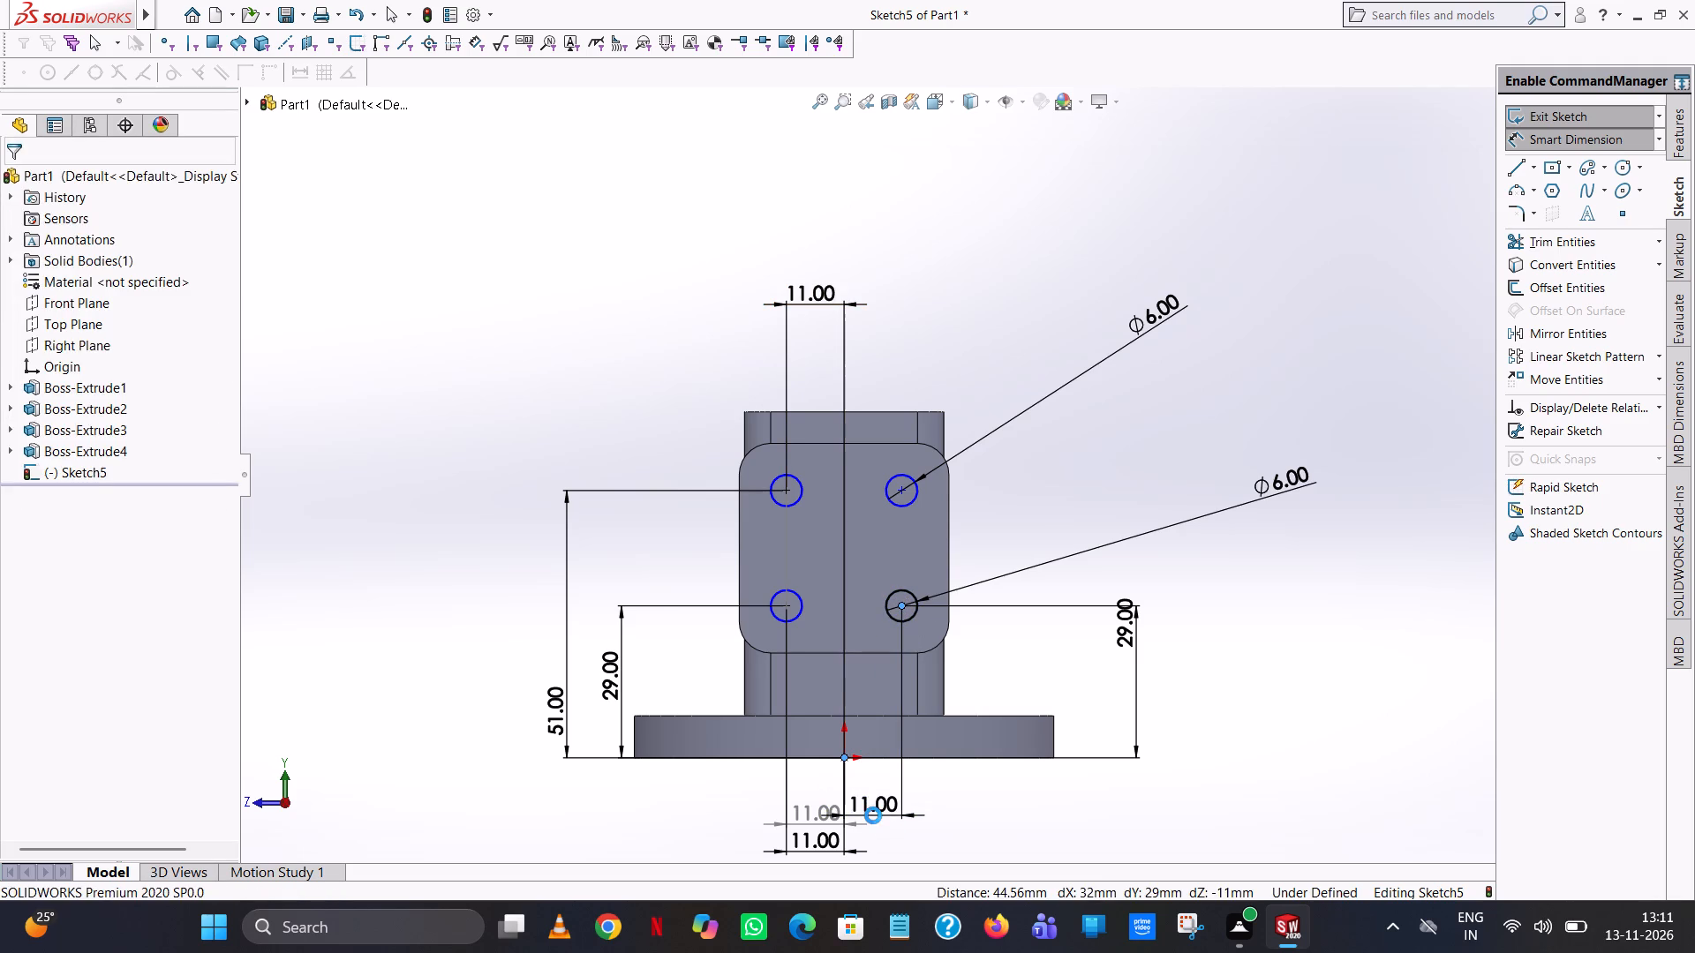
click(804, 779)
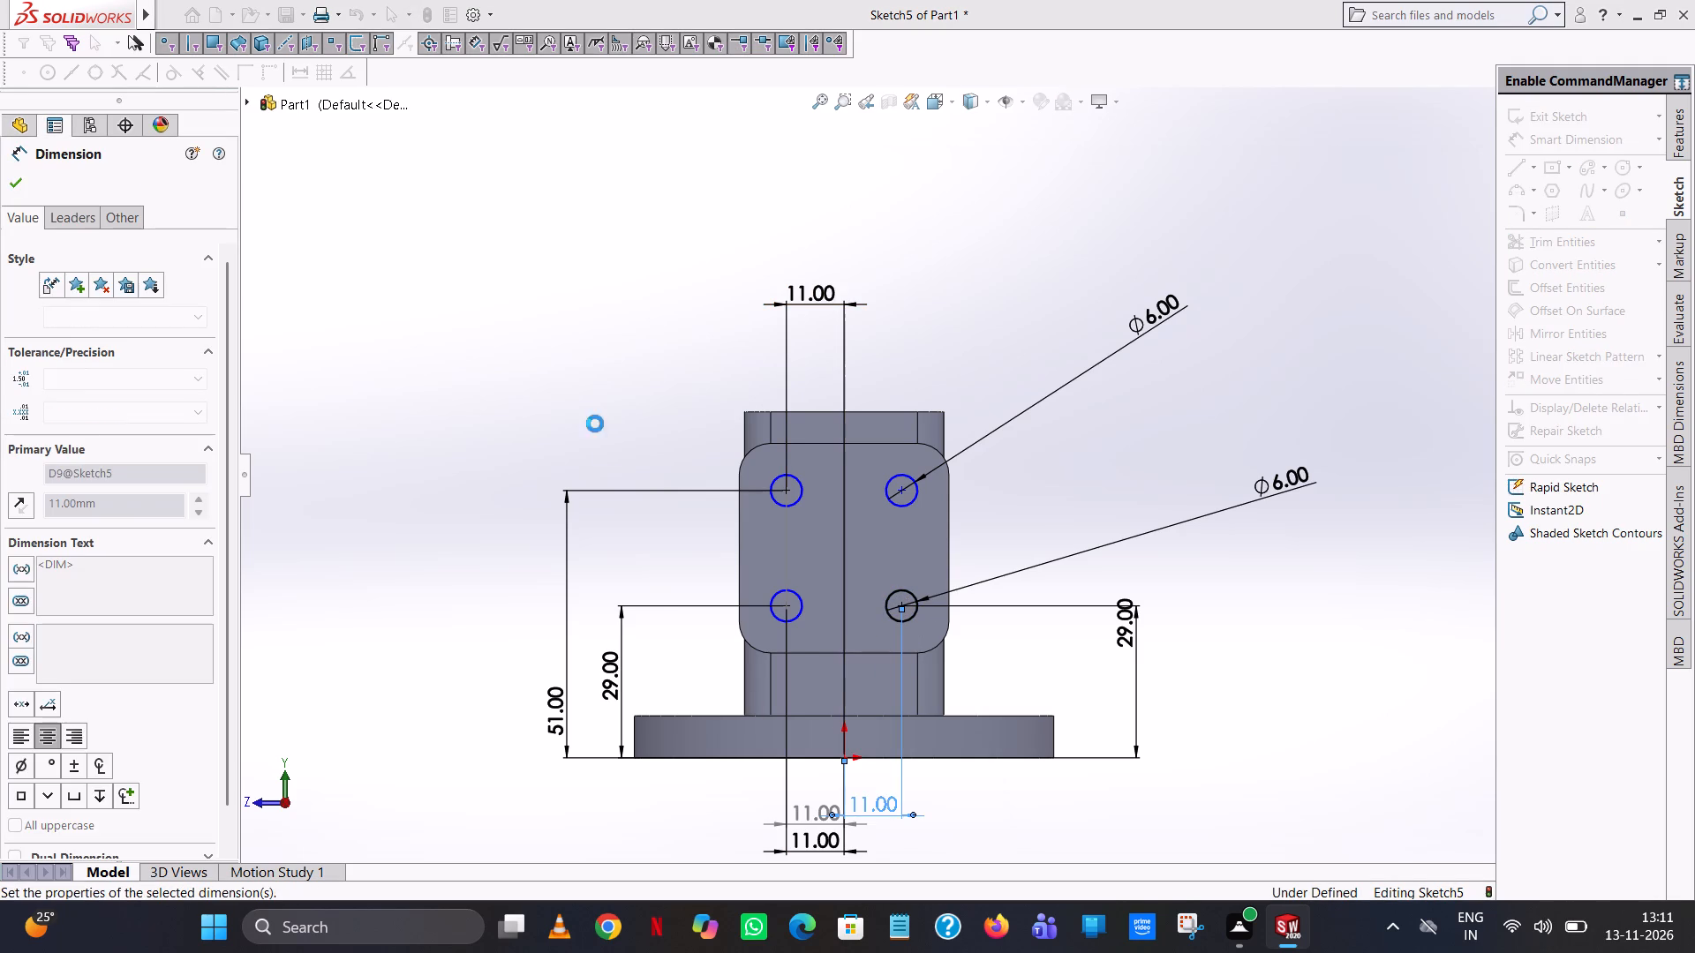
click(652, 510)
Dimension the diameter of the lower-left circle on the plate, keeping its current size.
click(789, 593)
click(638, 562)
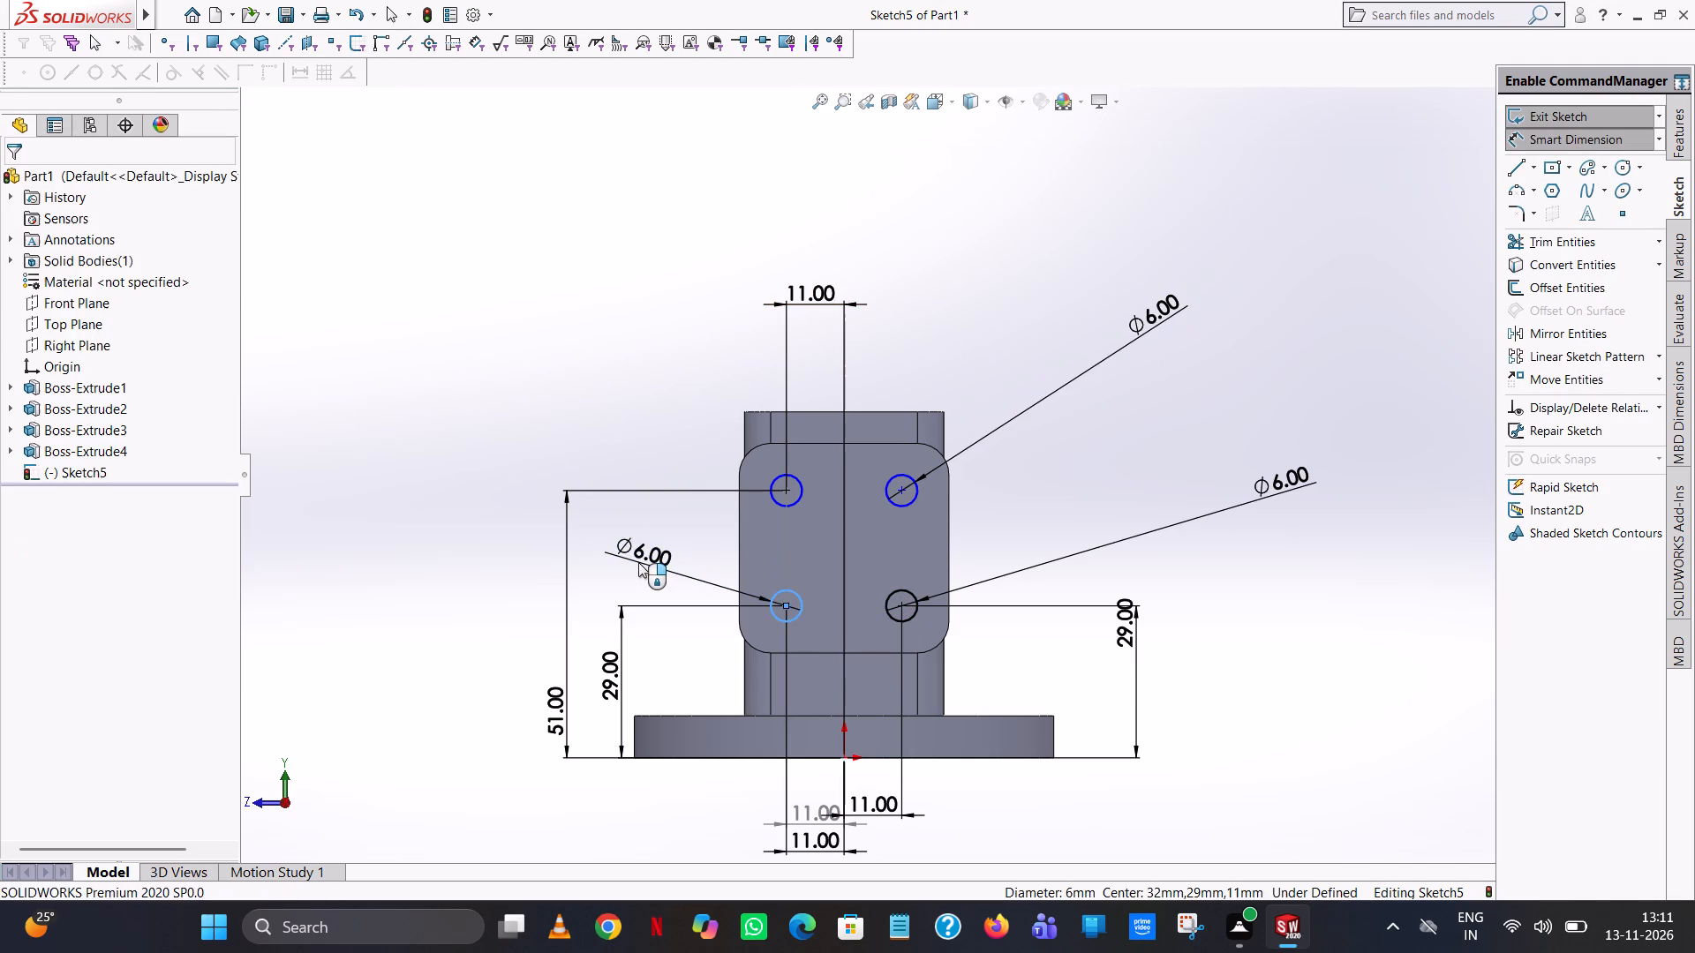
click(573, 529)
click(626, 411)
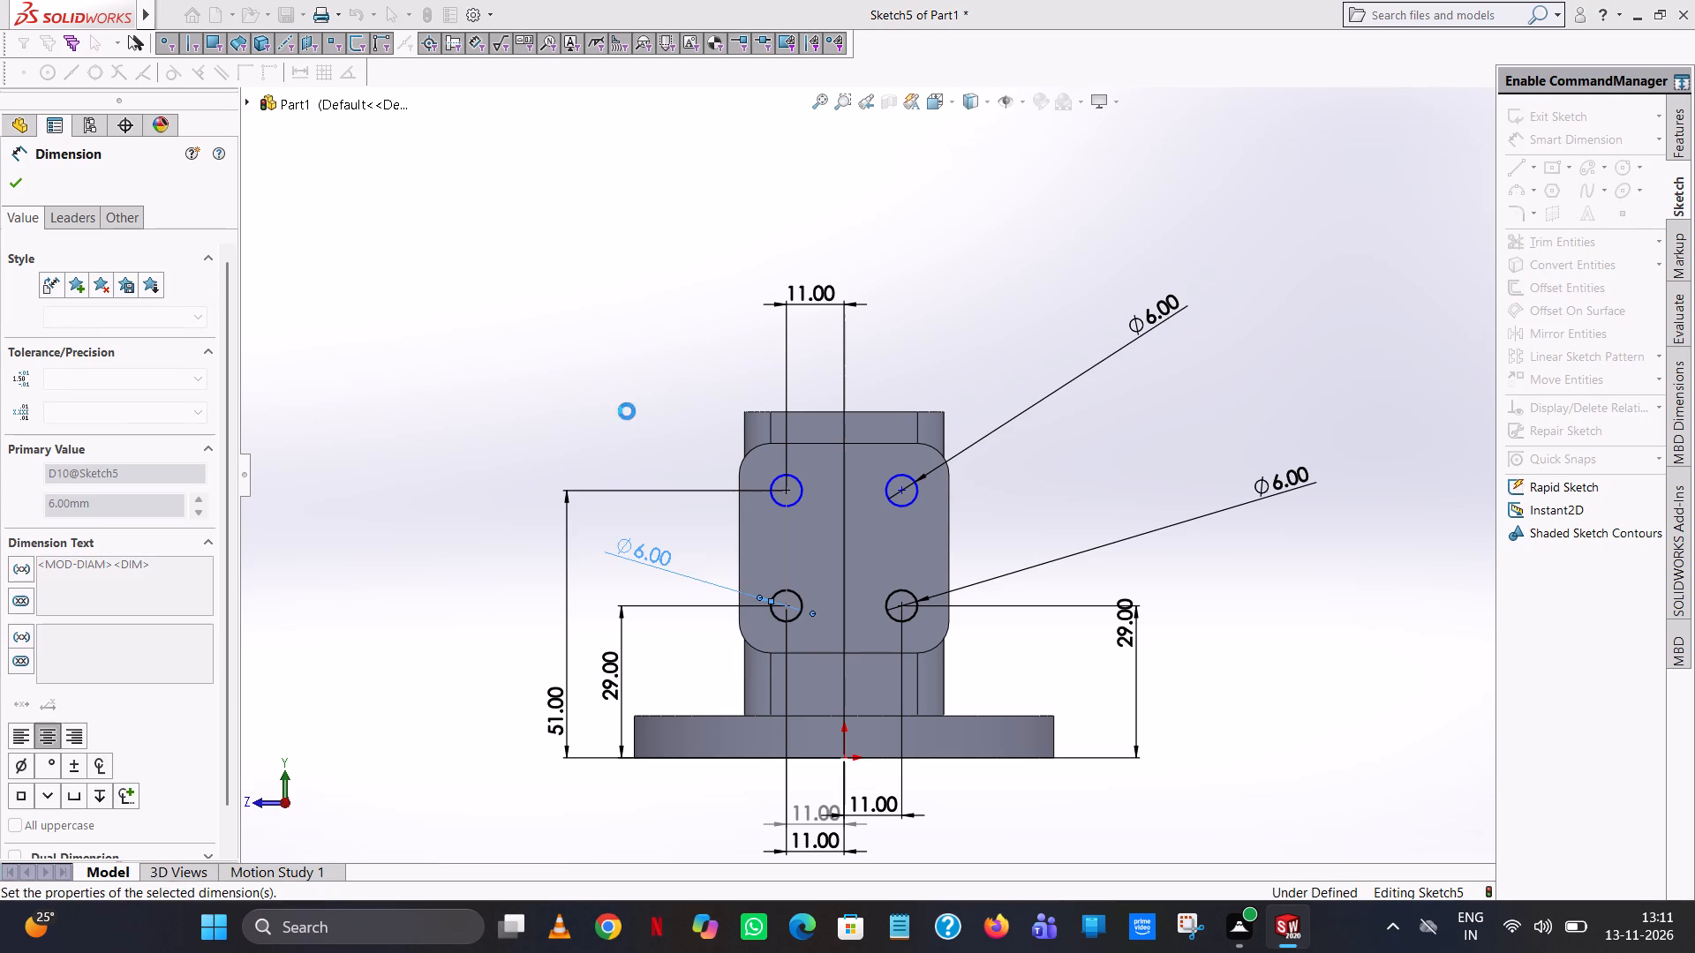
Dimension the diameter of the upper-left circle on the plate, keeping its current size.
click(781, 505)
click(585, 419)
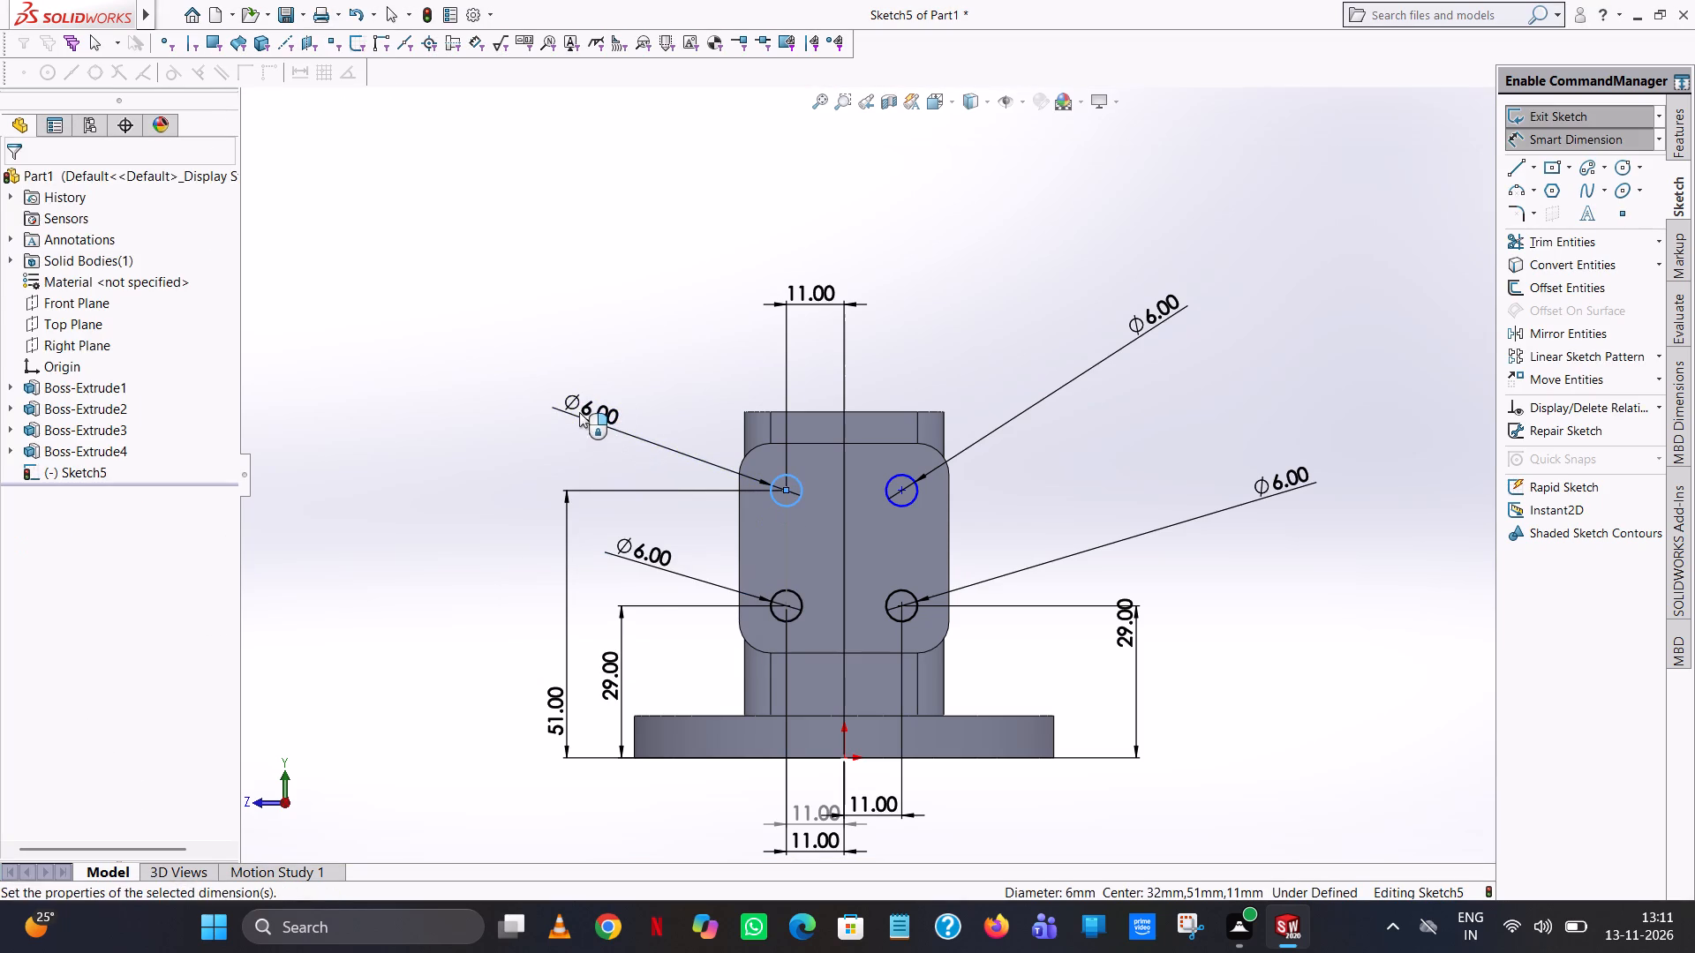
click(518, 388)
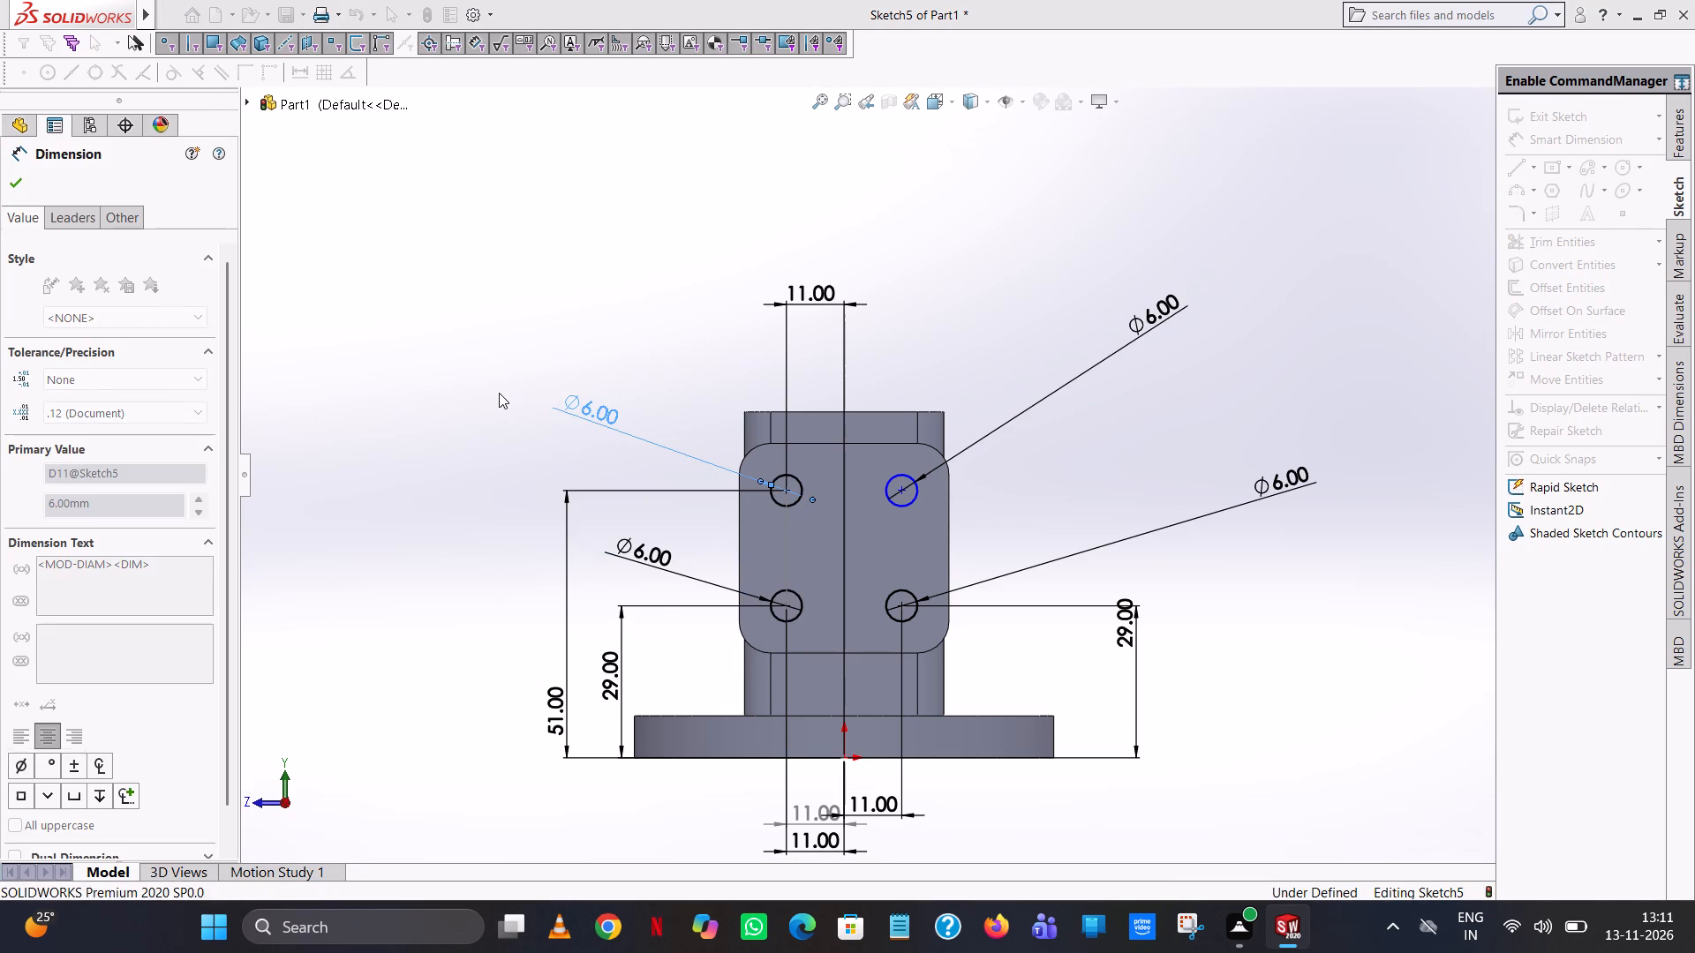
click(567, 364)
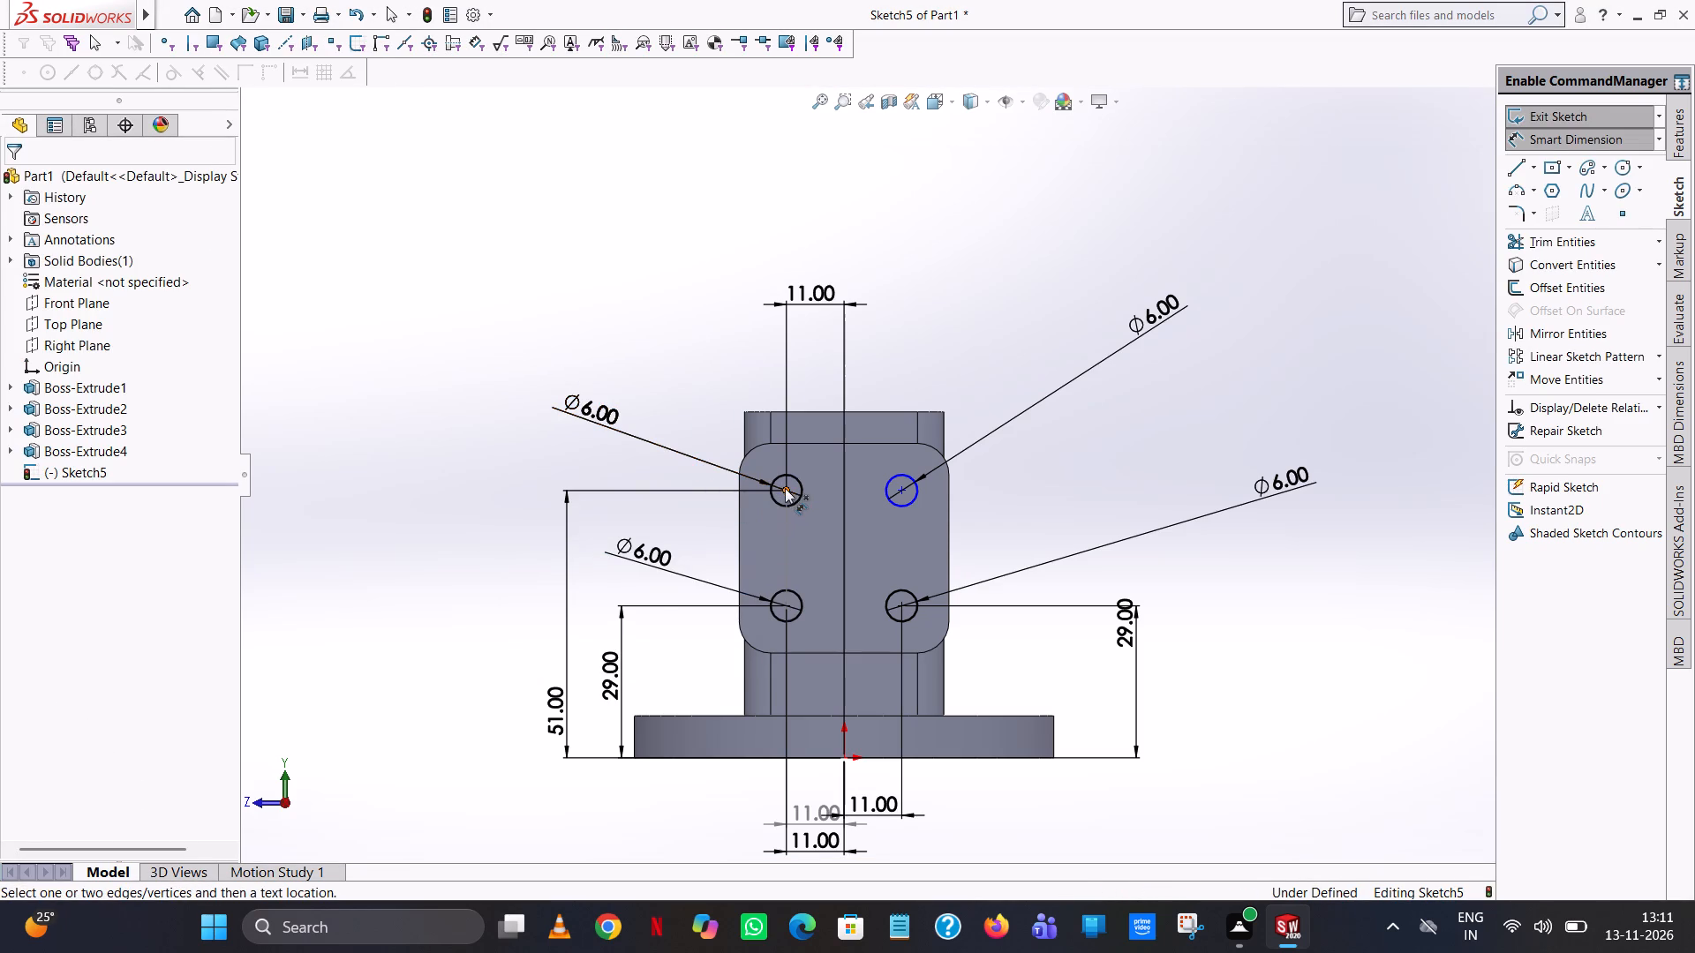
Dimension the horizontal distance between the centres of the two upper circles above the column, keeping its current value.
click(781, 493)
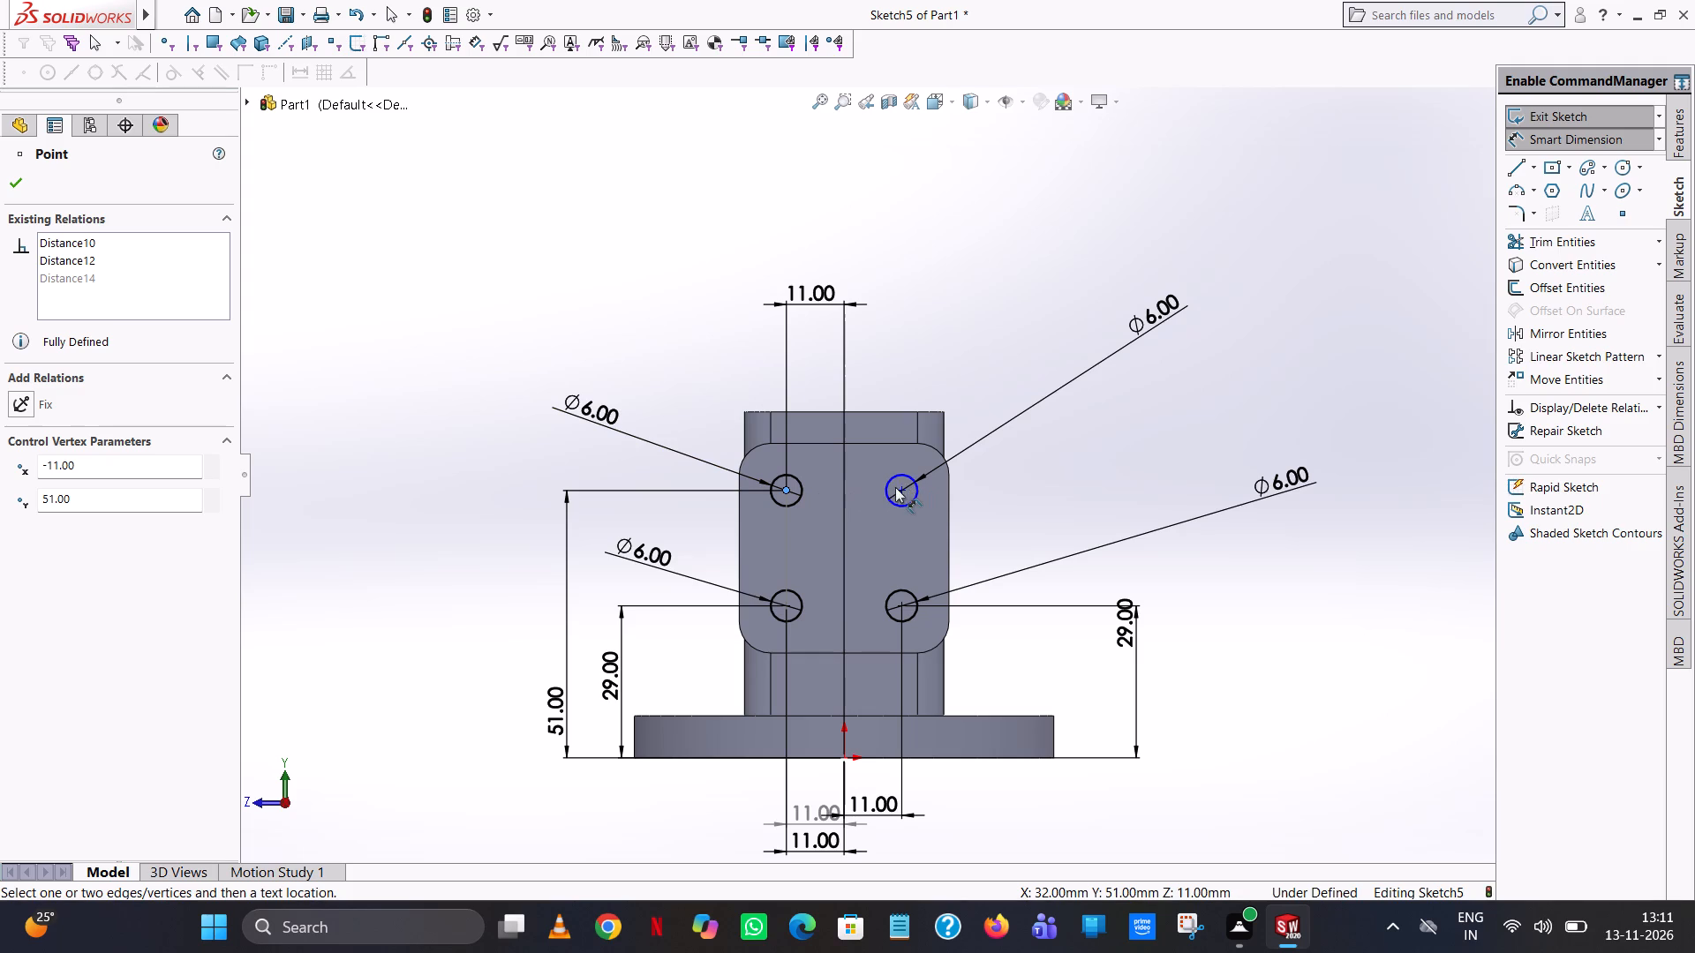
click(900, 492)
click(939, 271)
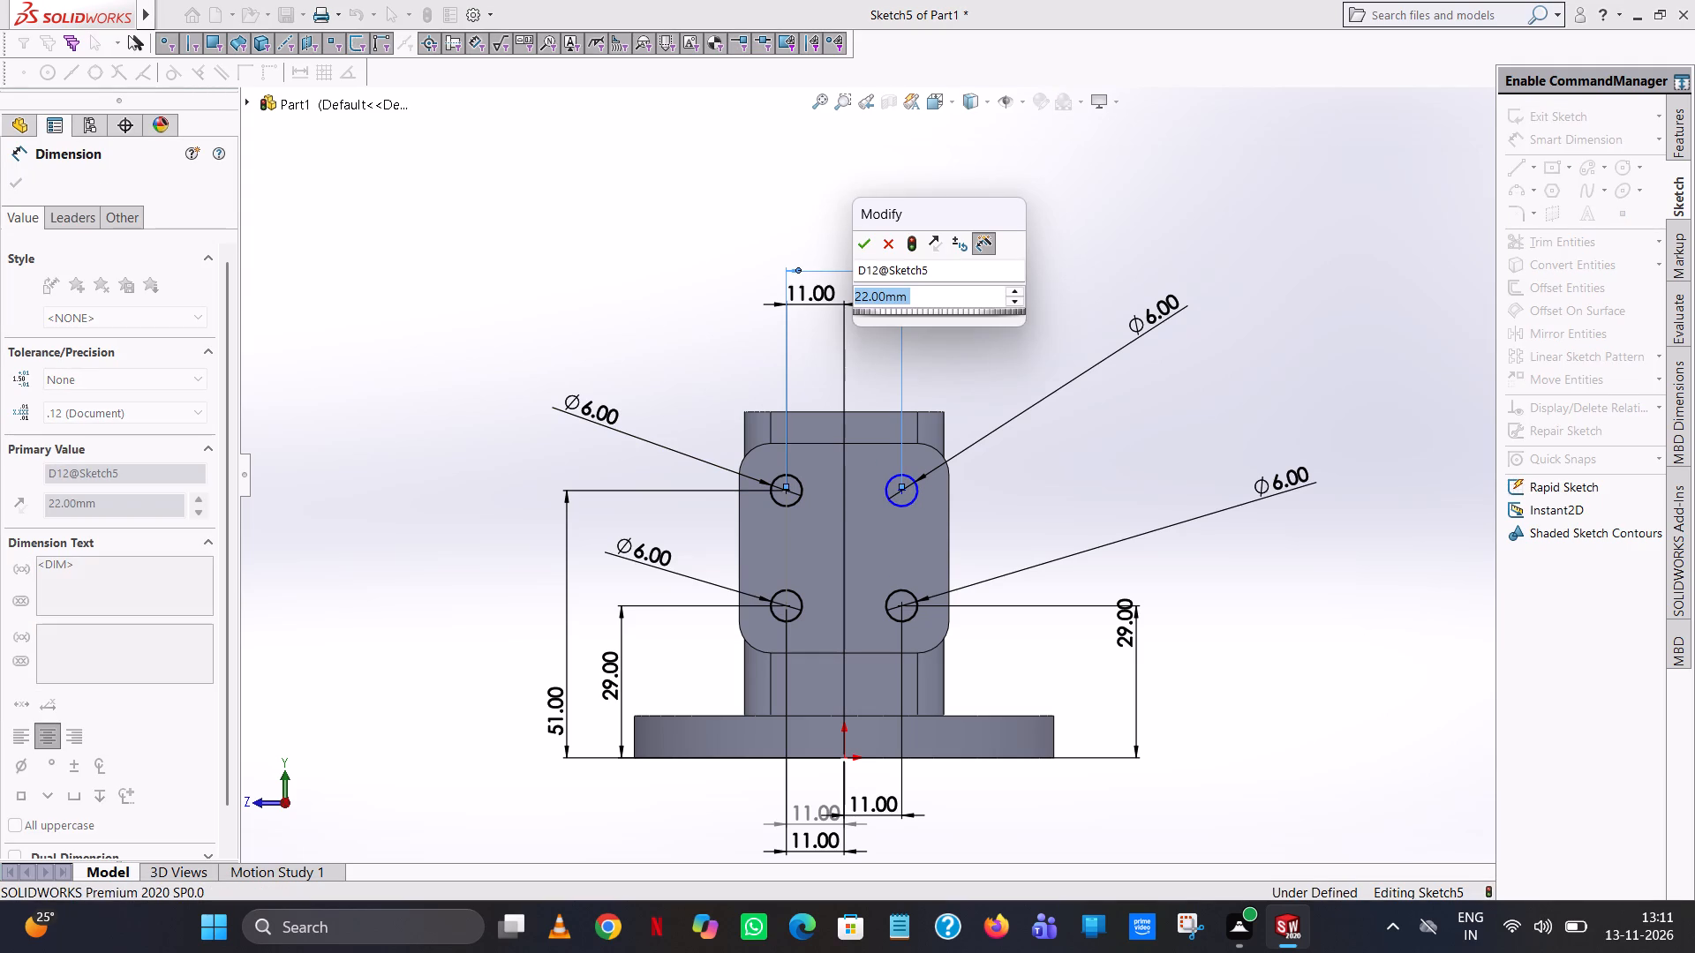
click(856, 250)
click(855, 250)
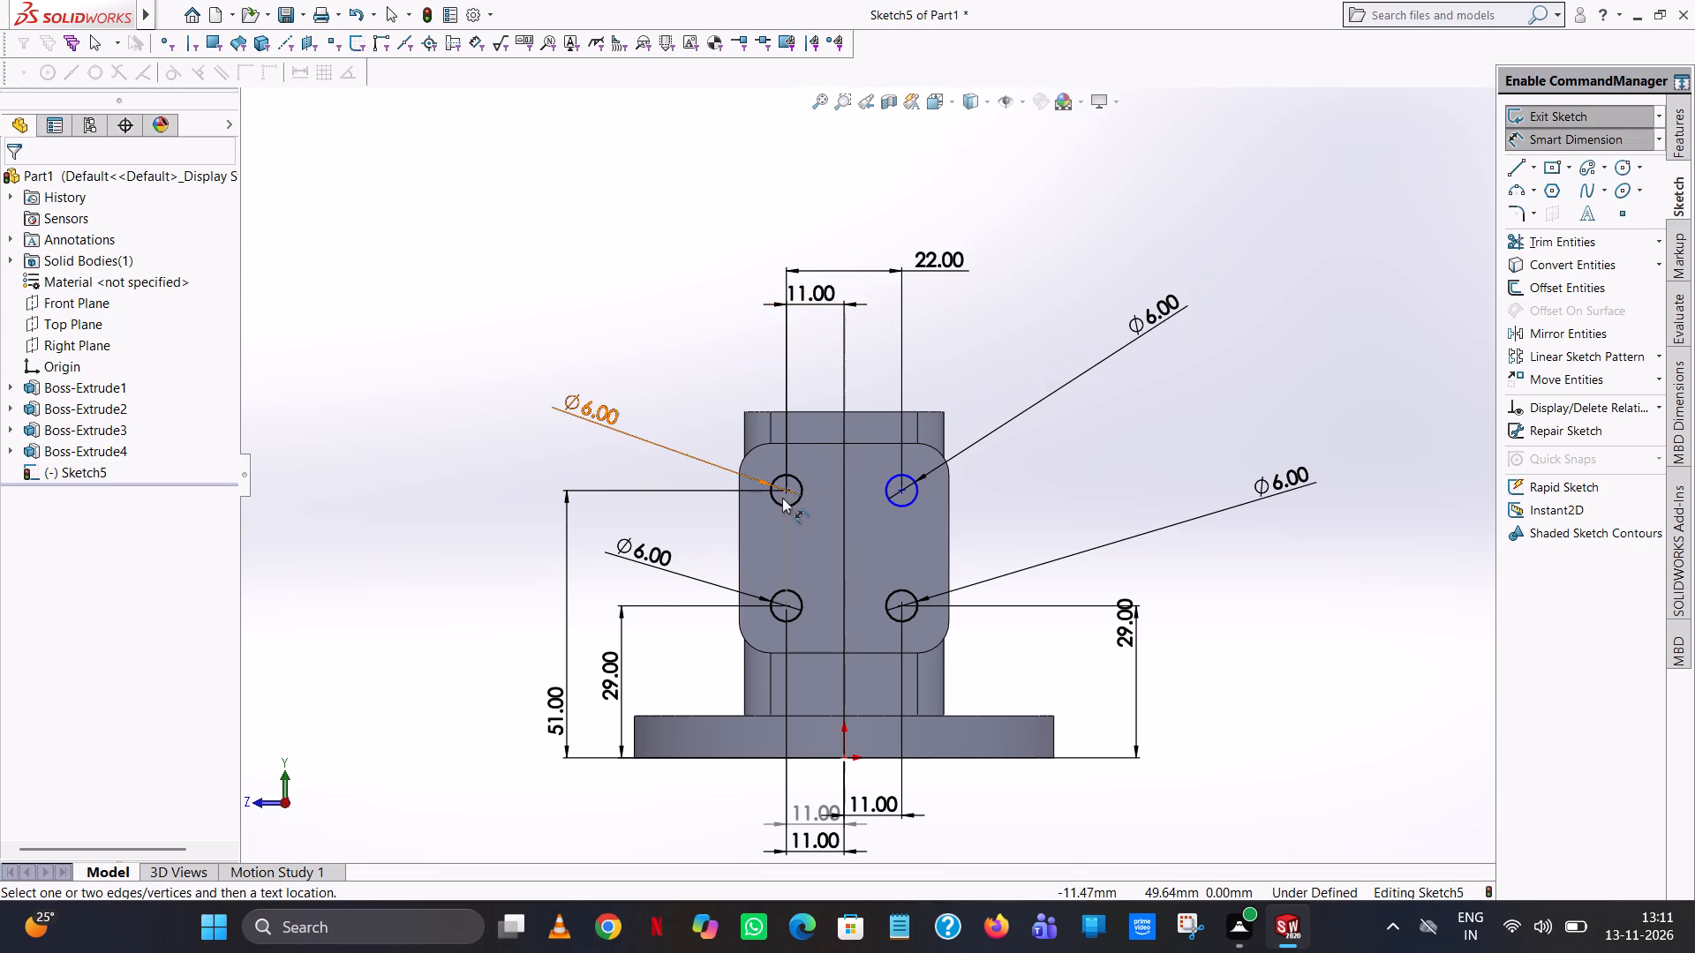
Dimension the vertical distance between the centres of the two right-hand circles, keeping its current value.
click(903, 609)
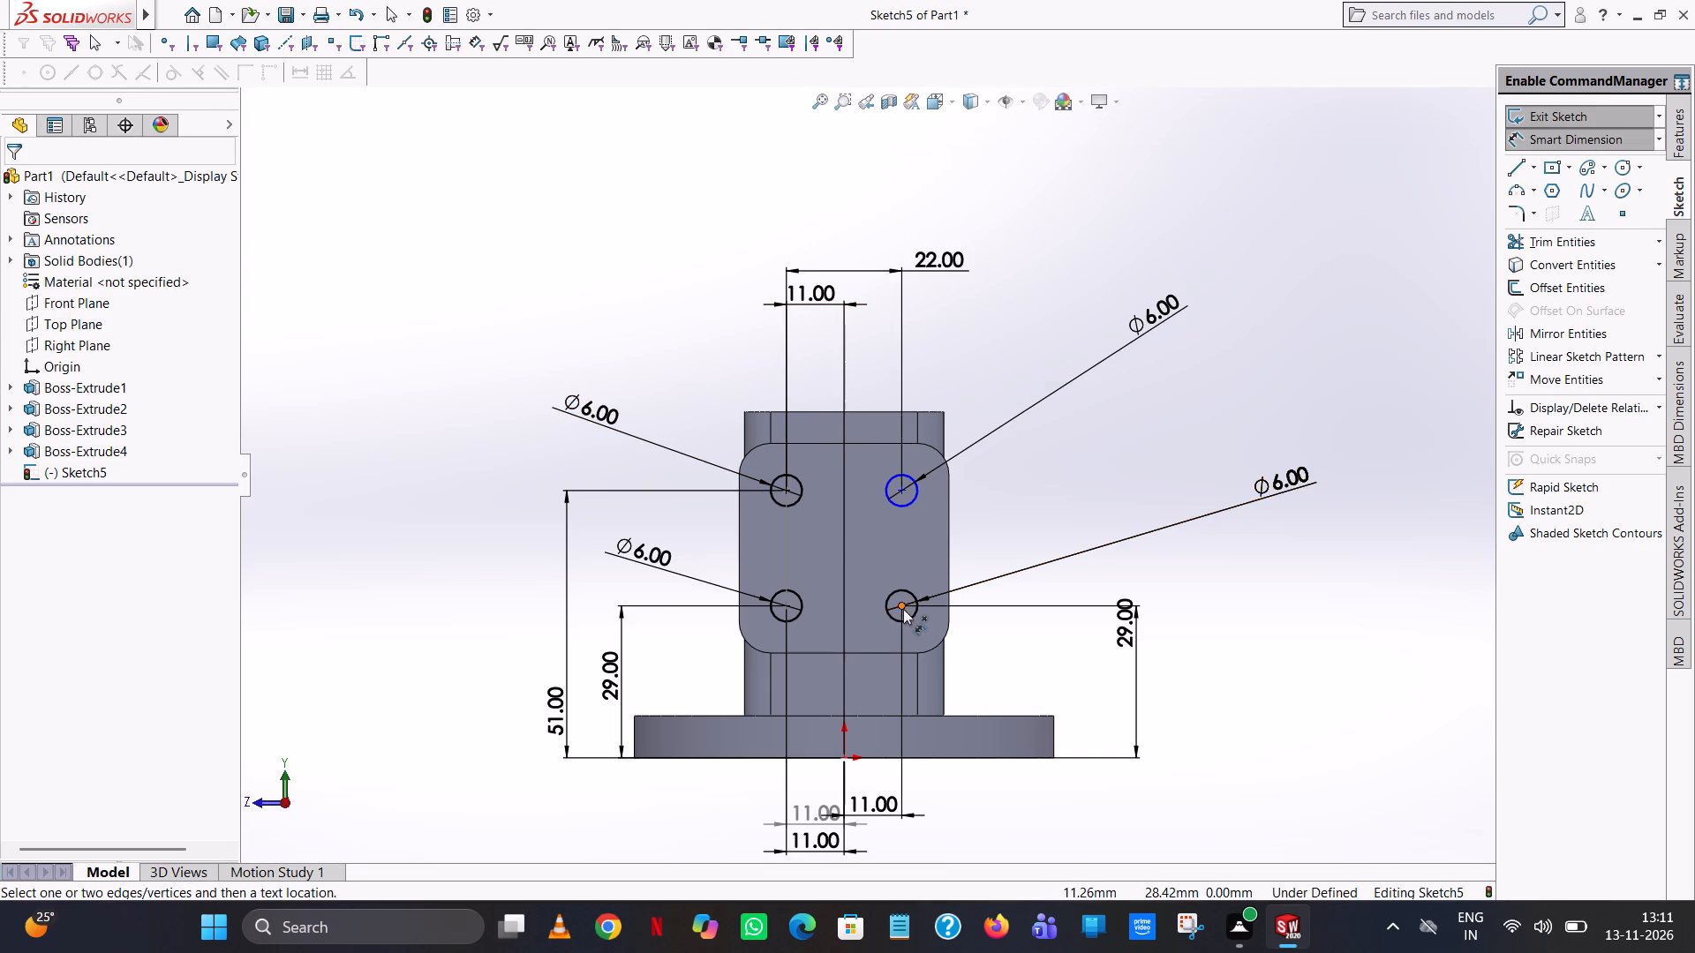
click(902, 486)
click(1055, 522)
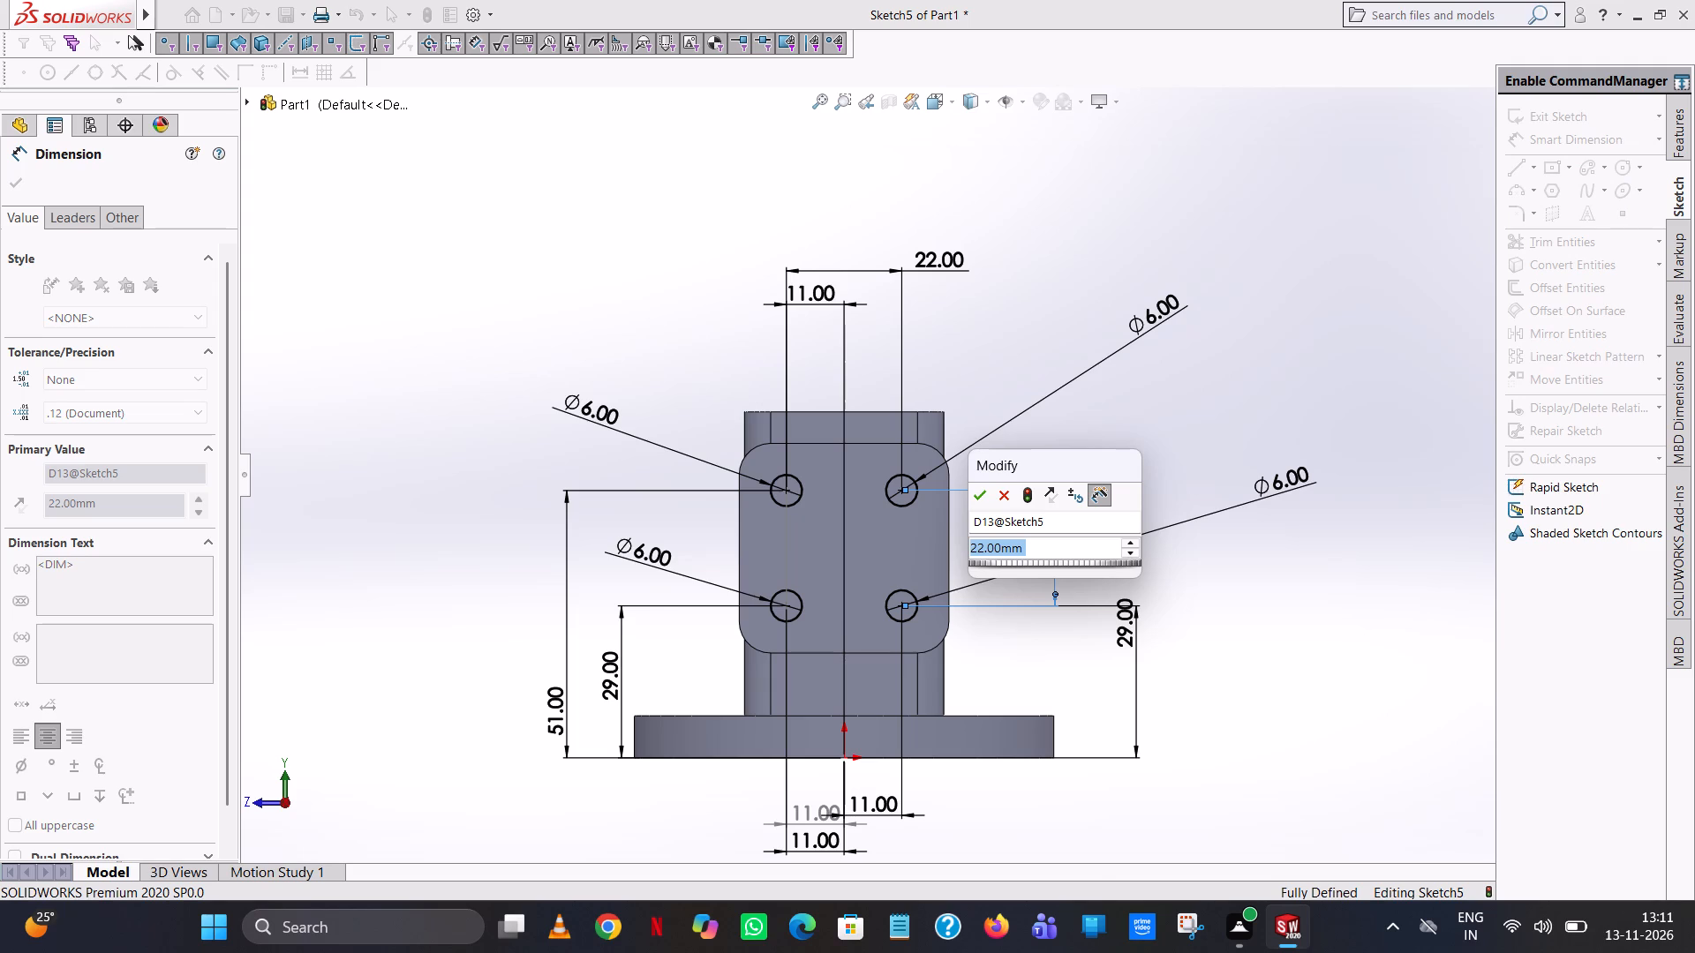
click(980, 488)
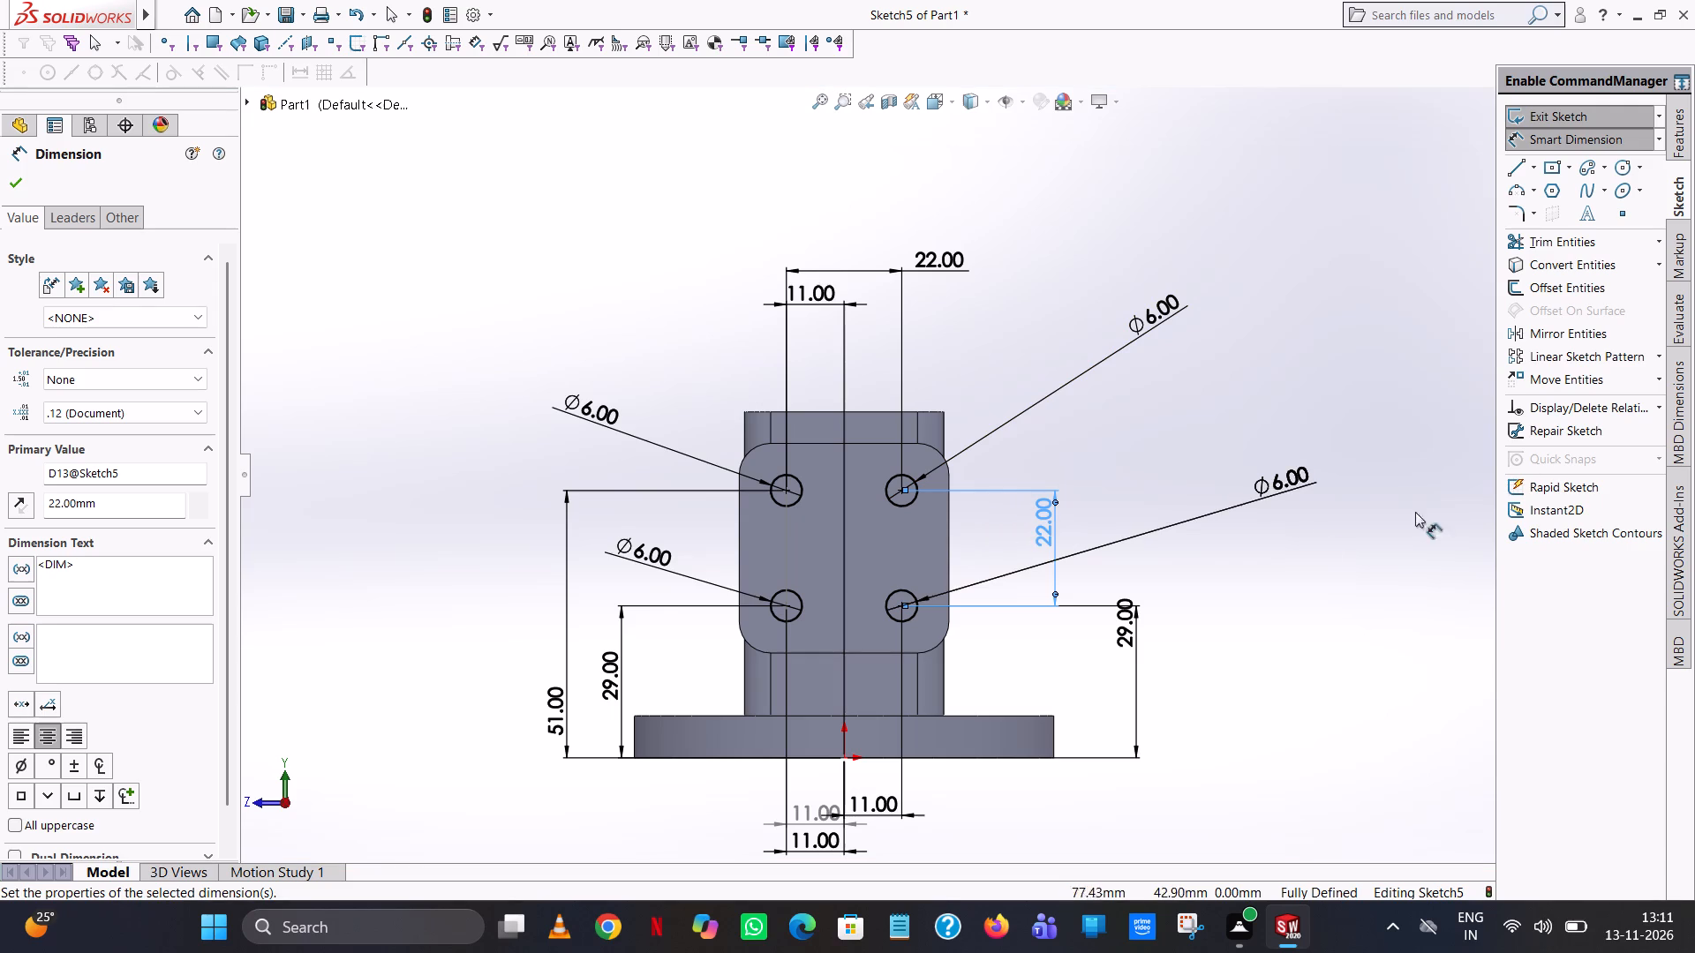
click(1208, 232)
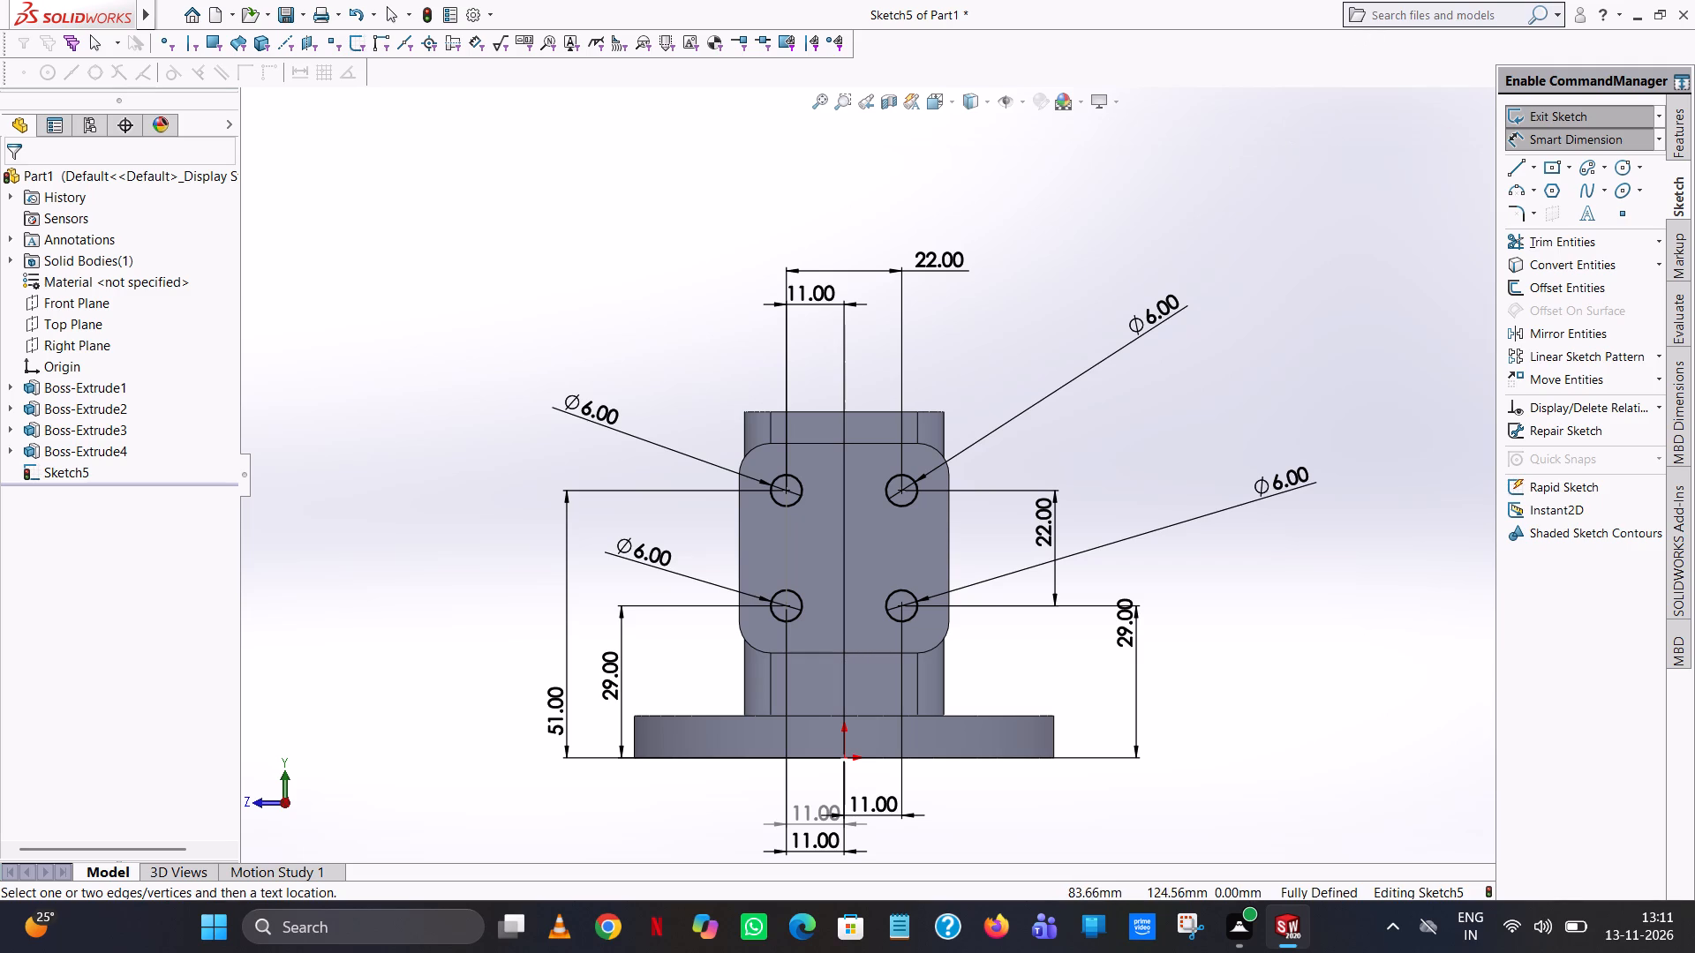
click(1149, 449)
Cut-extrude the four circles through the side plate with a blind depth of 9 mm.
click(1686, 129)
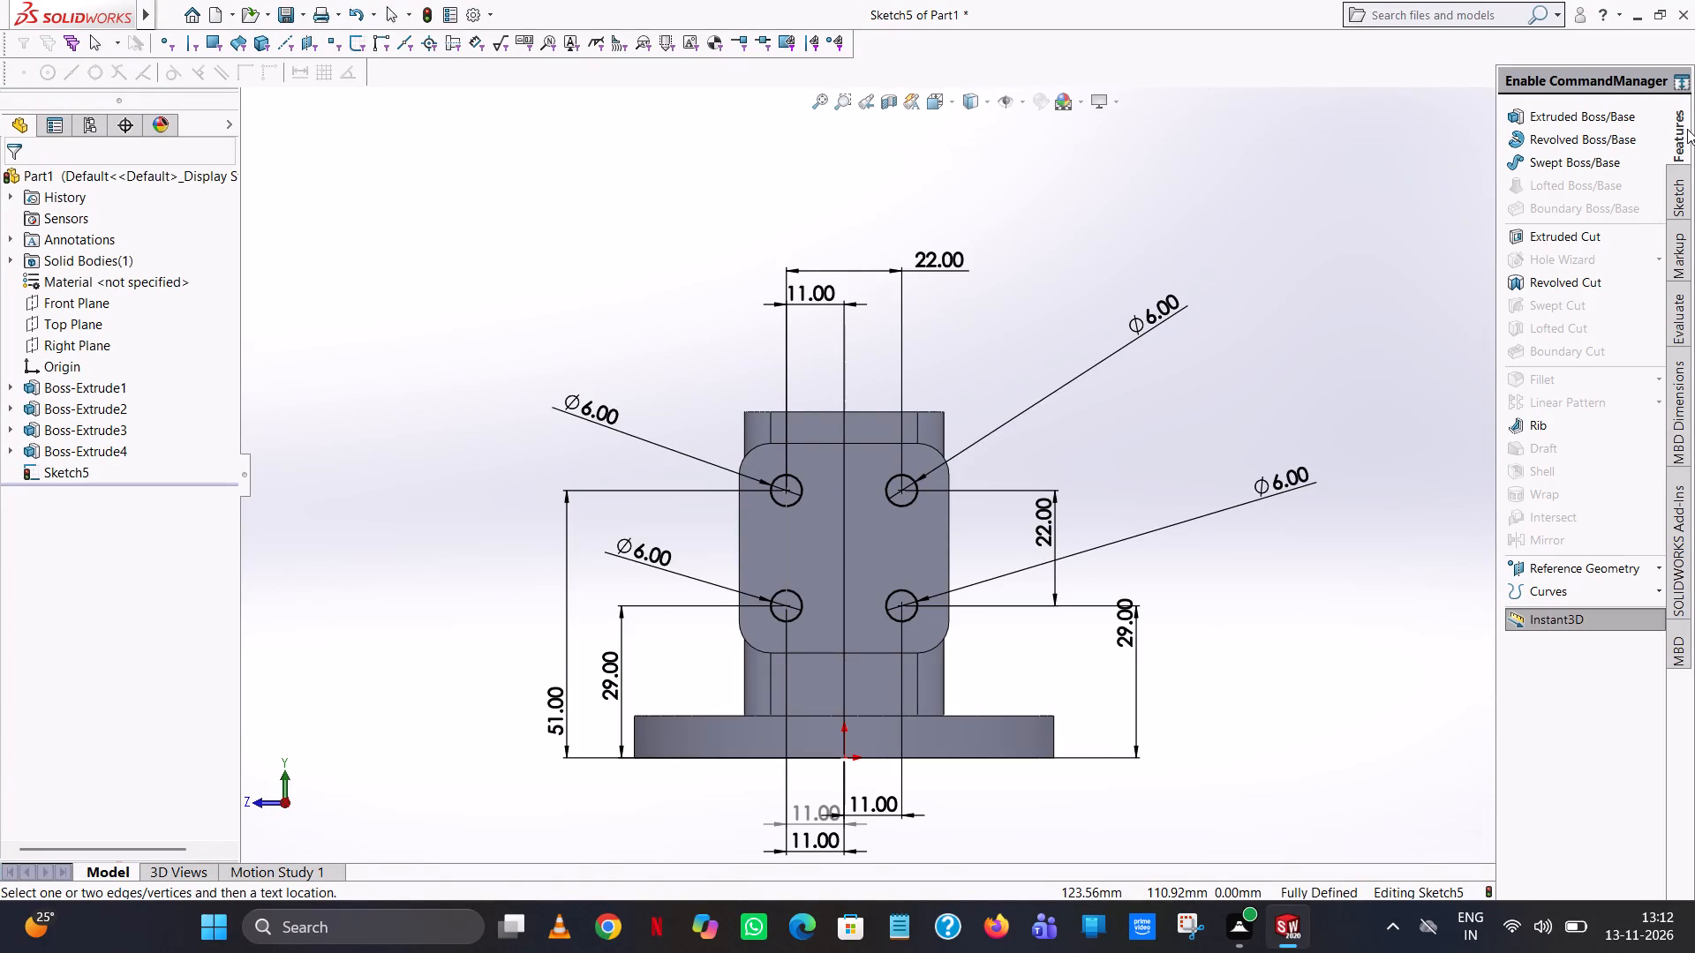
middle_drag(1246, 401, 1413, 526)
scroll(1249, 405, up, 1)
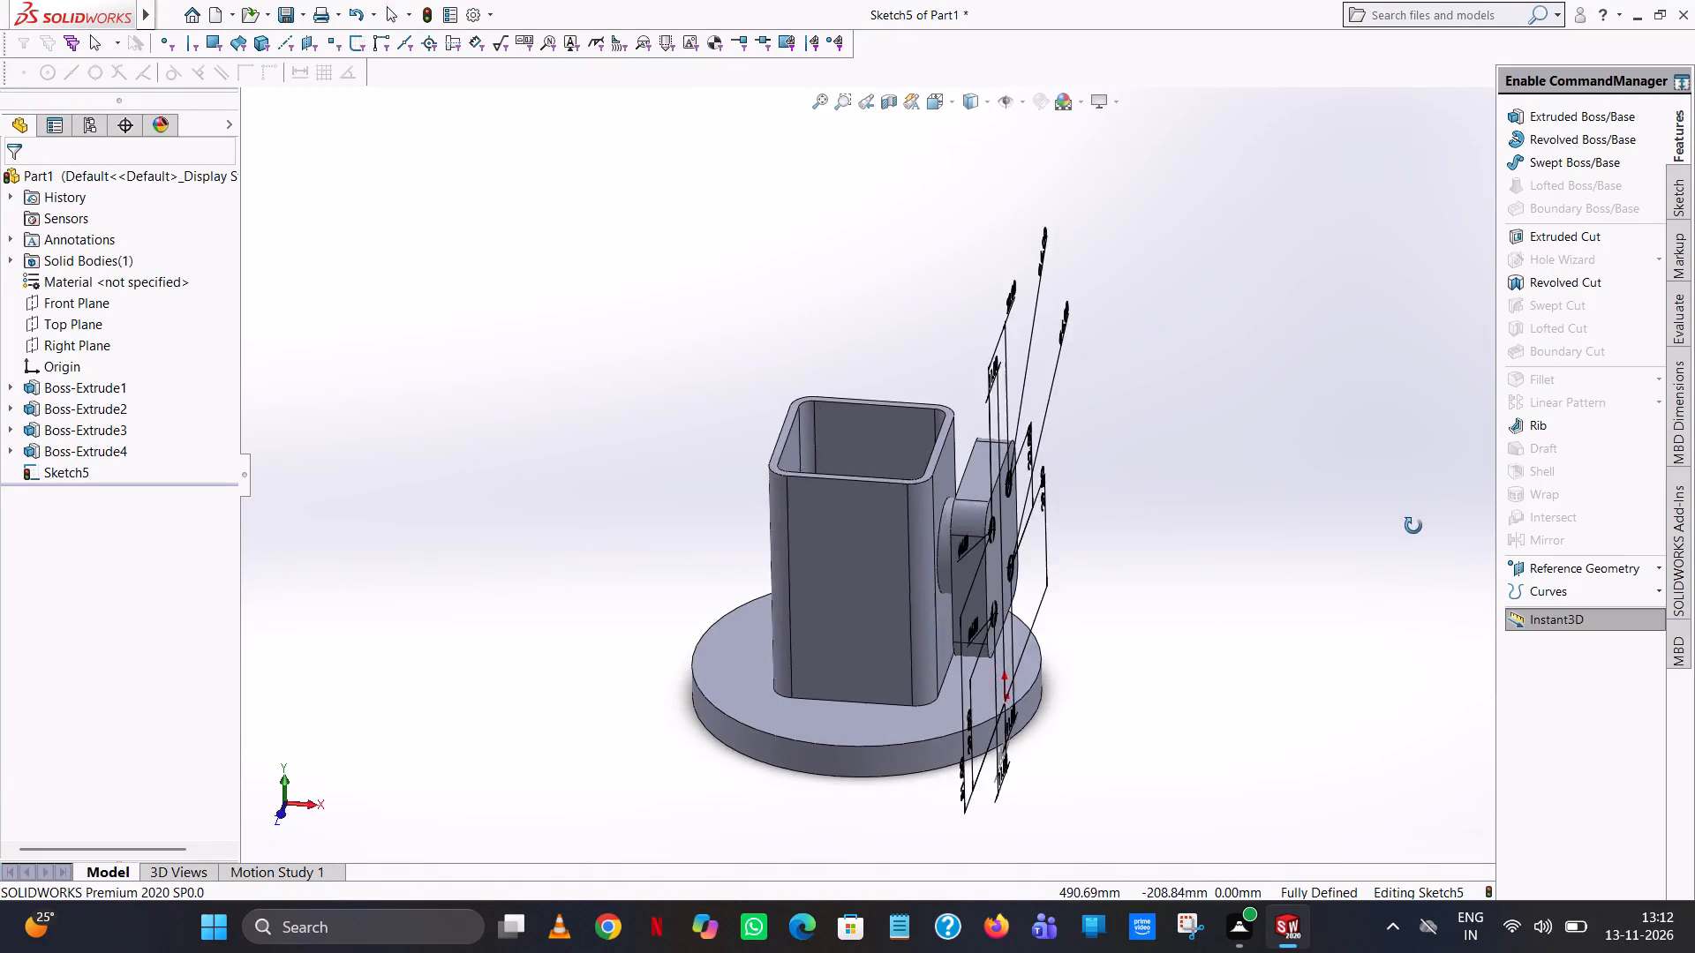
middle_drag(1413, 526, 1436, 461)
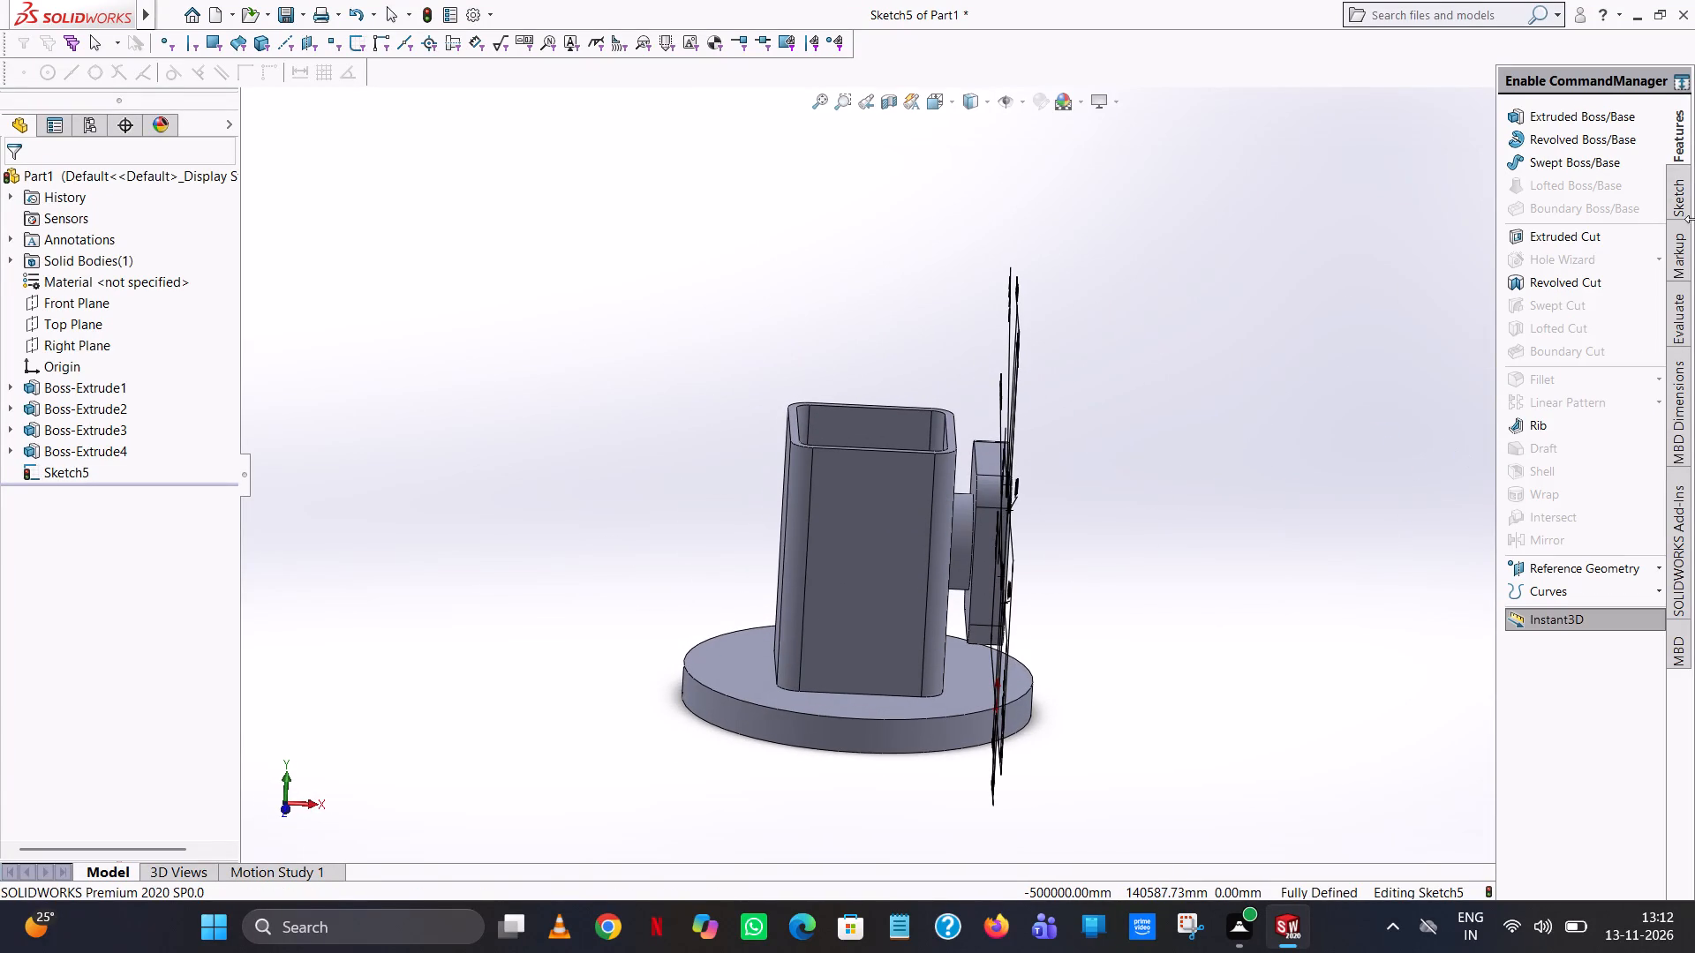
click(1686, 197)
click(1682, 230)
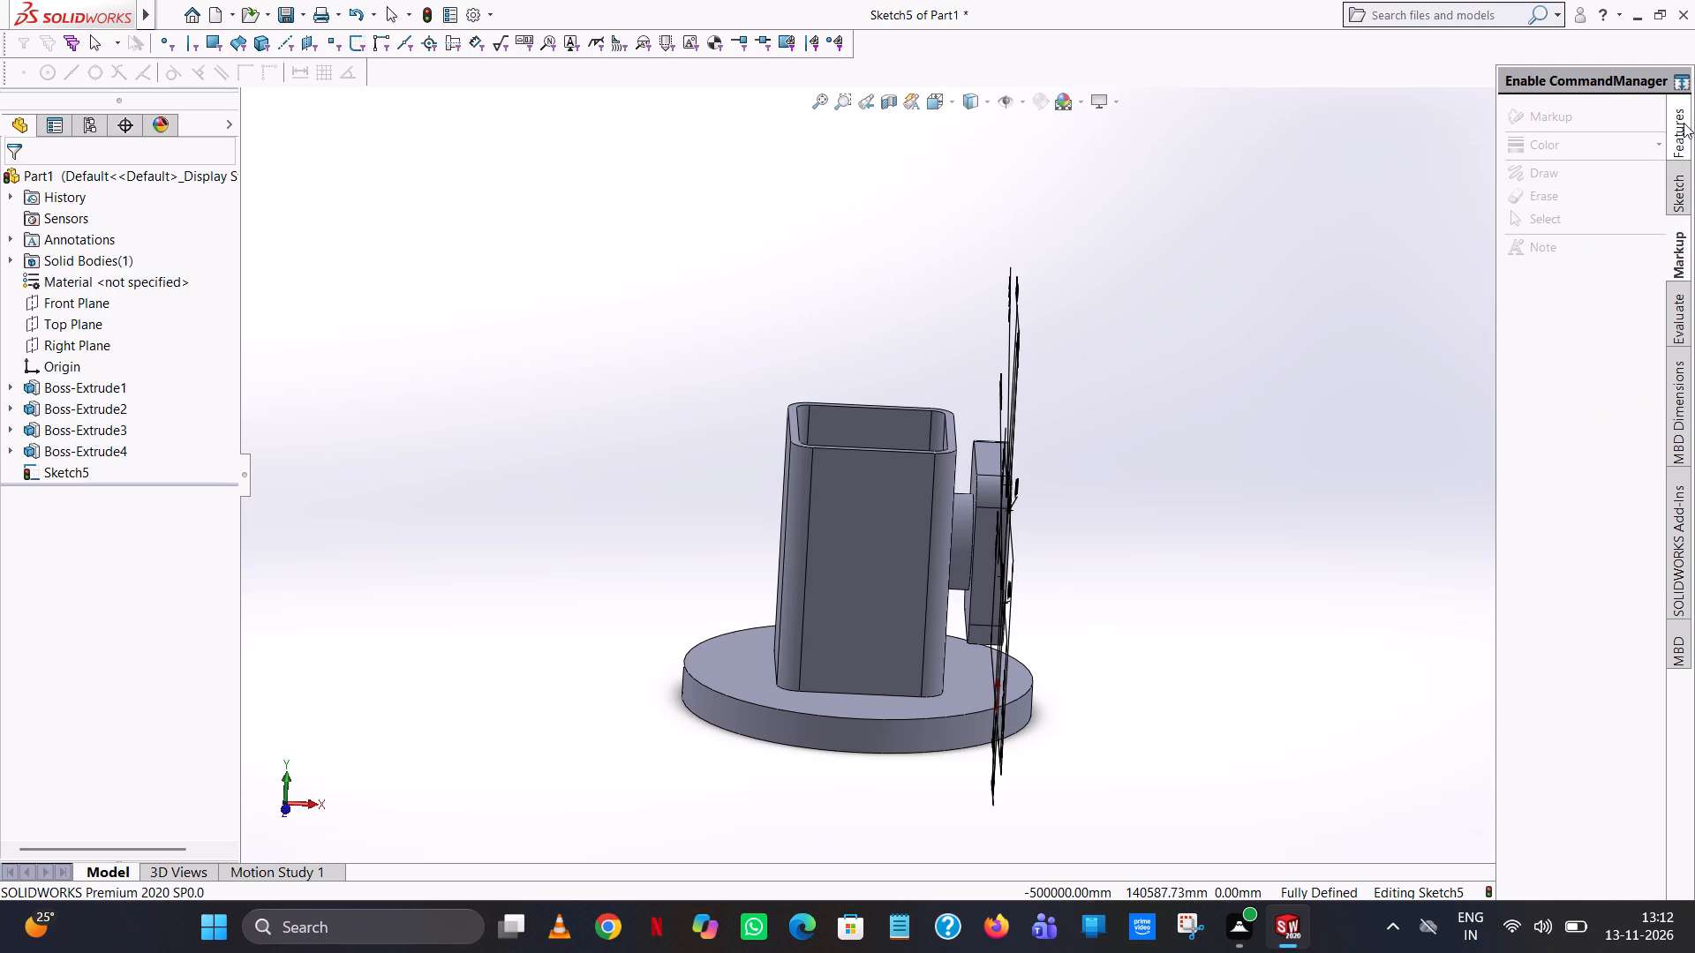
click(1687, 125)
click(1563, 236)
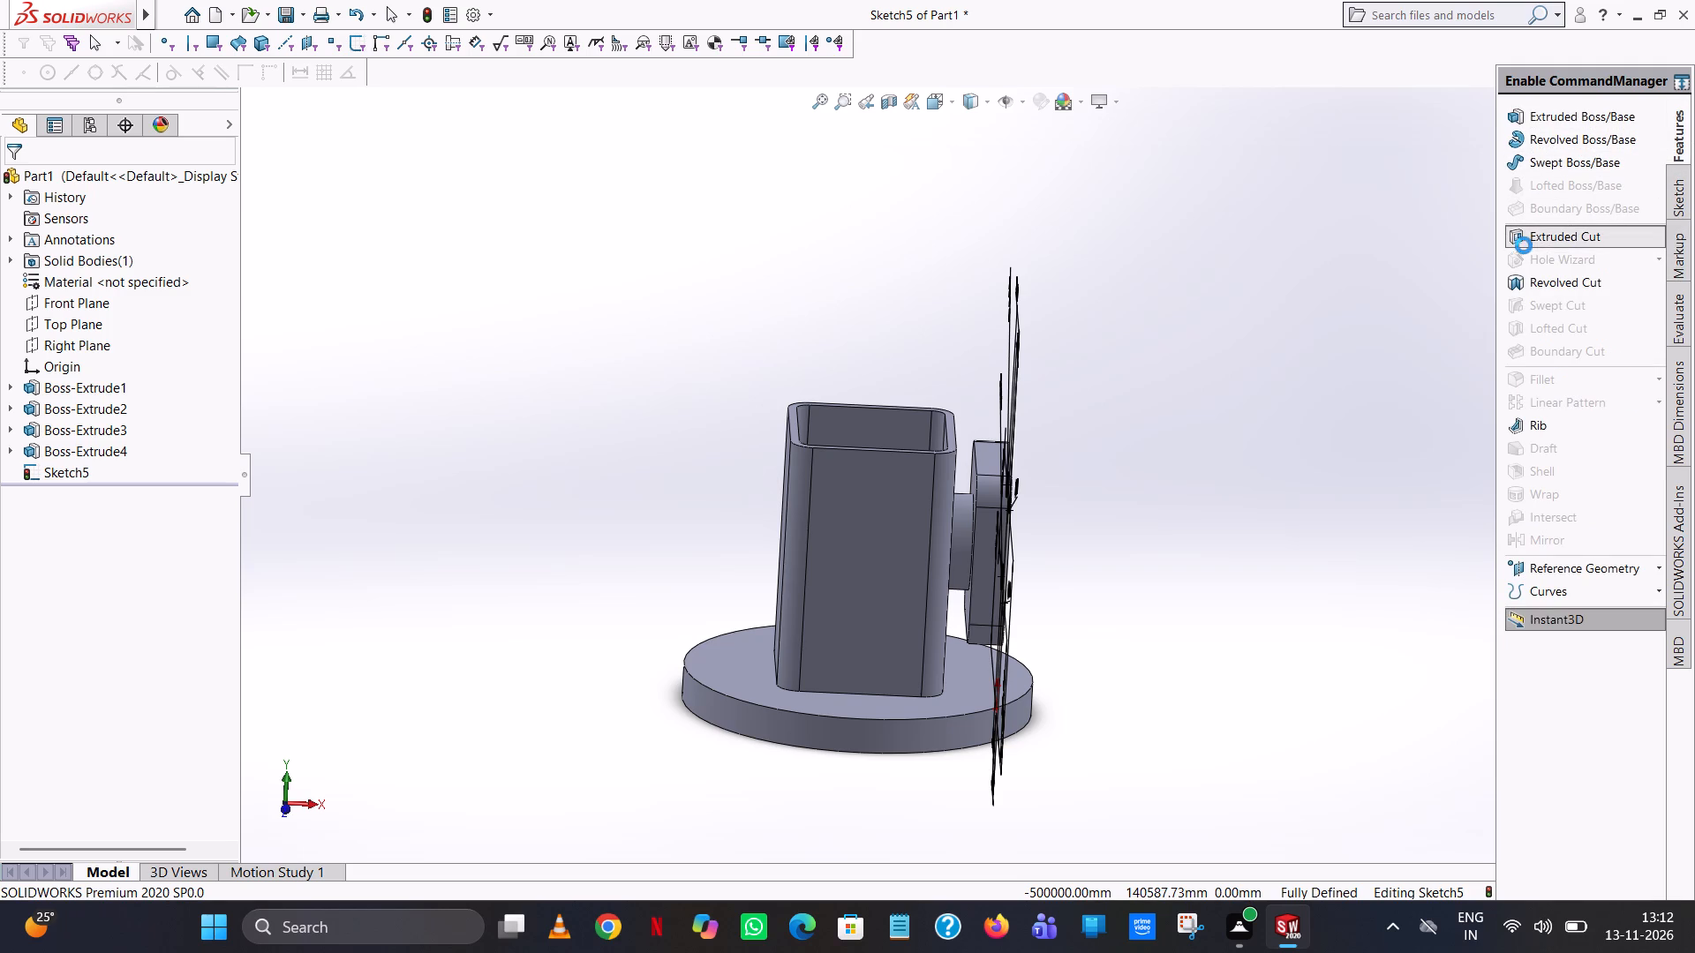
middle_drag(976, 558, 983, 522)
scroll(982, 522, up, 1)
scroll(983, 522, down, 12)
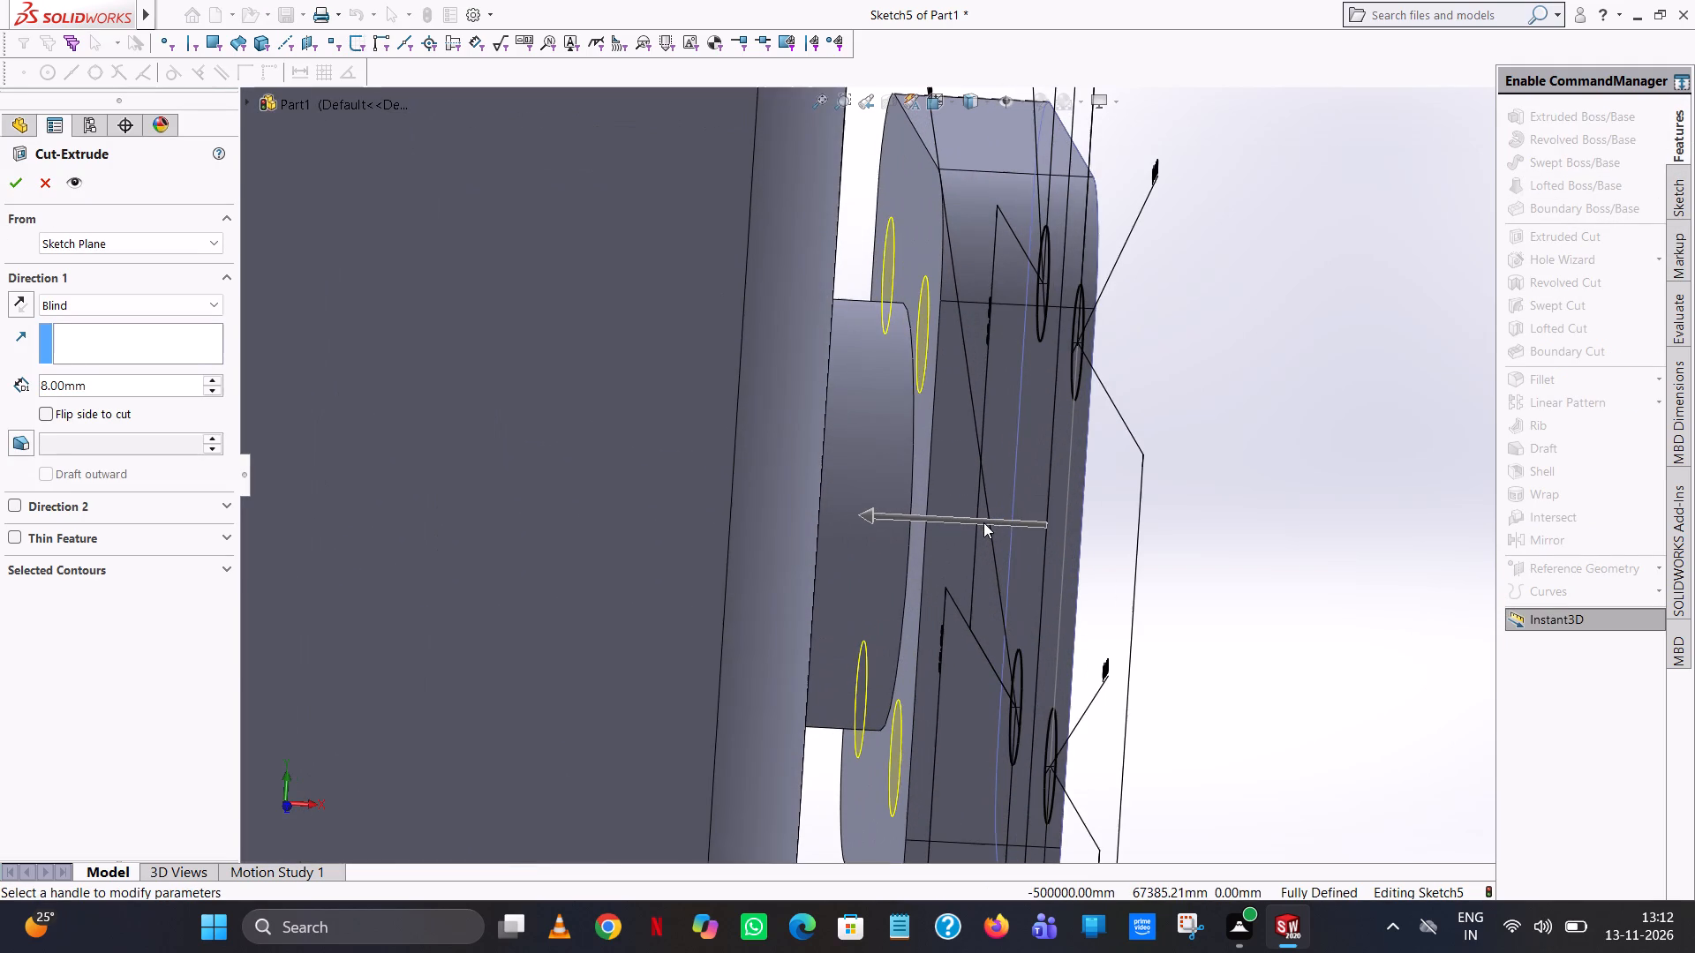
drag(870, 517, 859, 519)
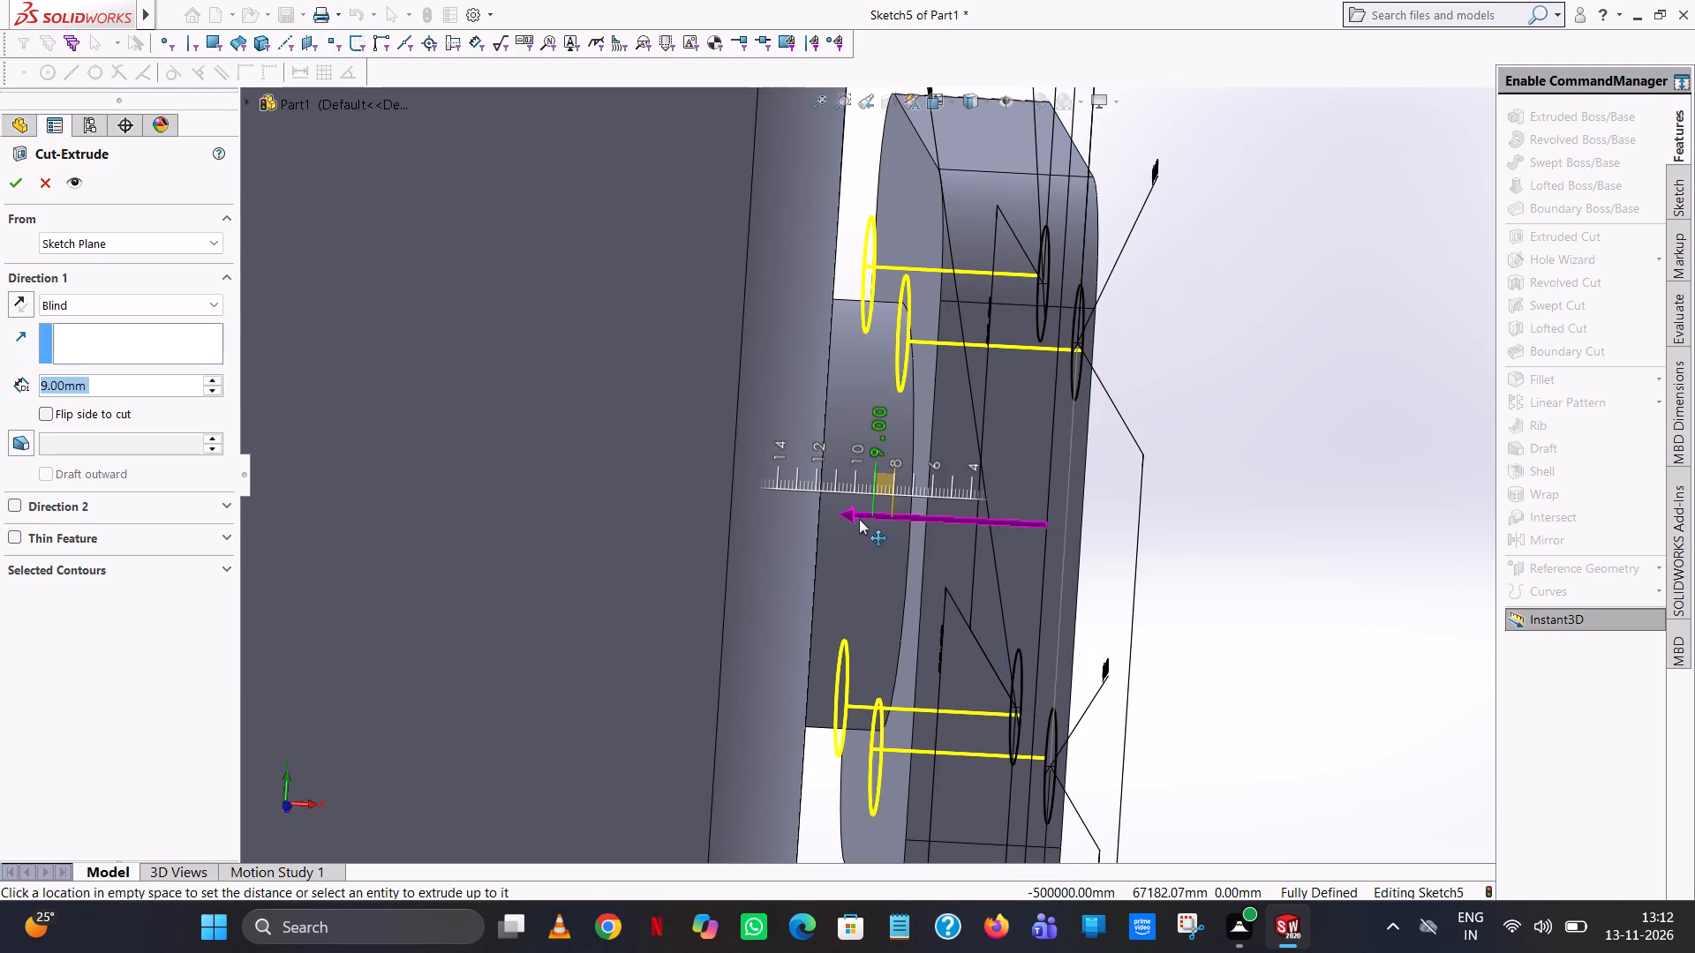
drag(859, 519, 855, 520)
middle_drag(842, 578, 846, 448)
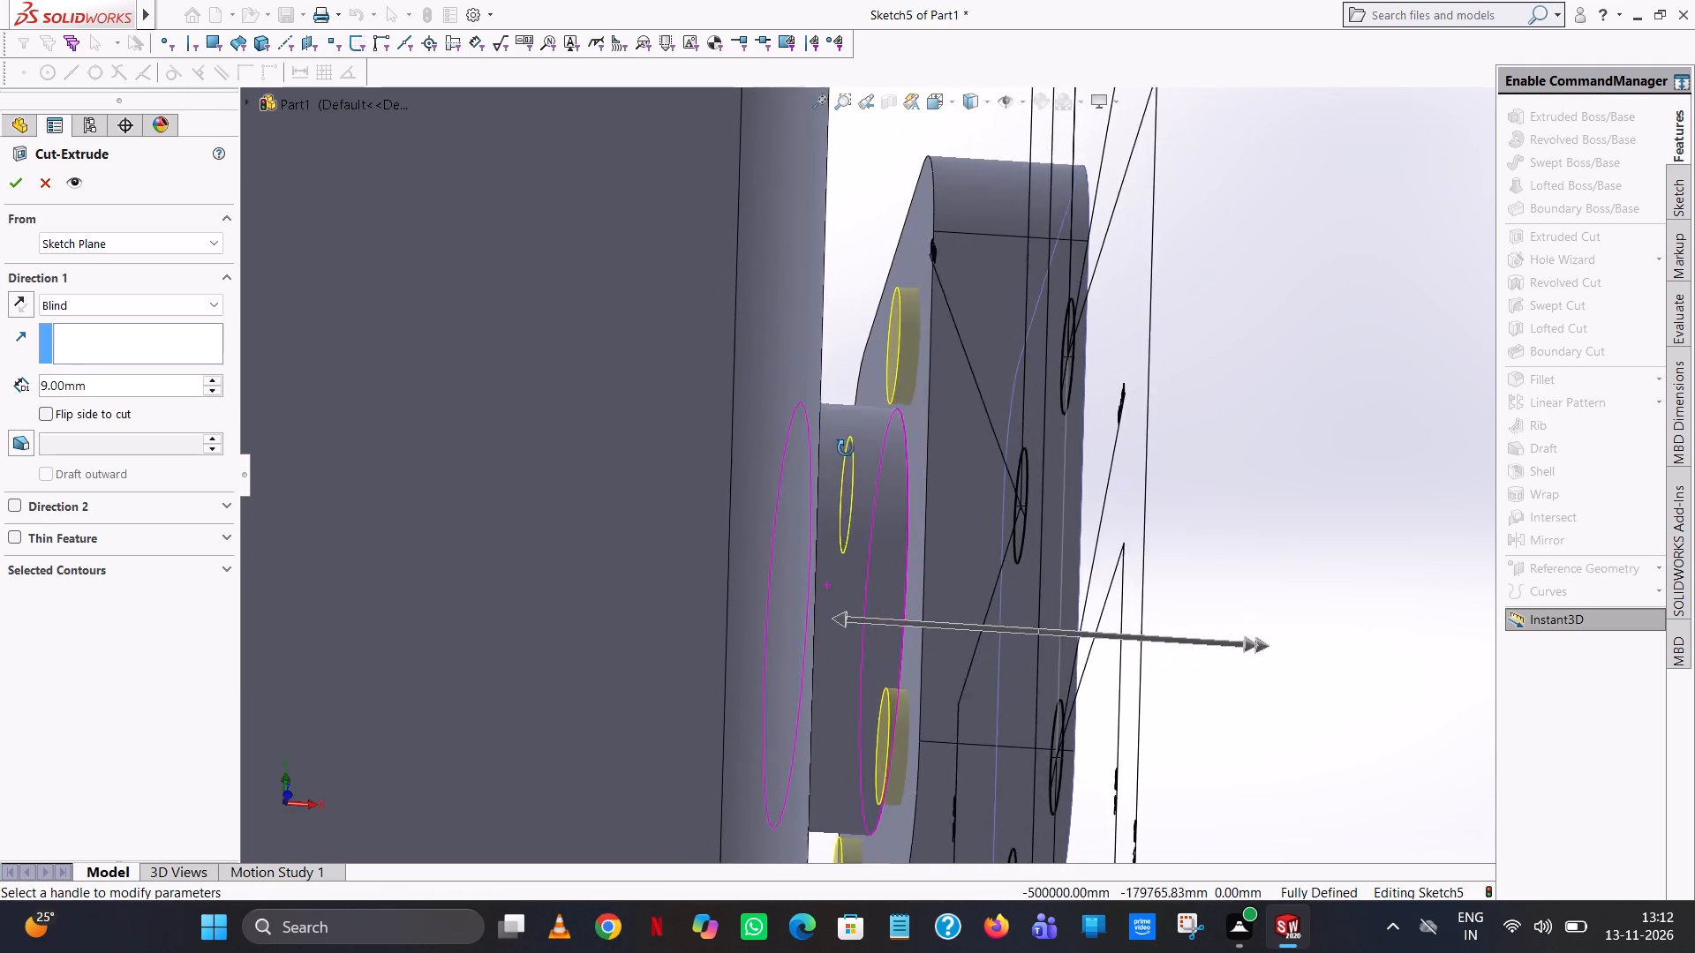
middle_drag(846, 448, 855, 471)
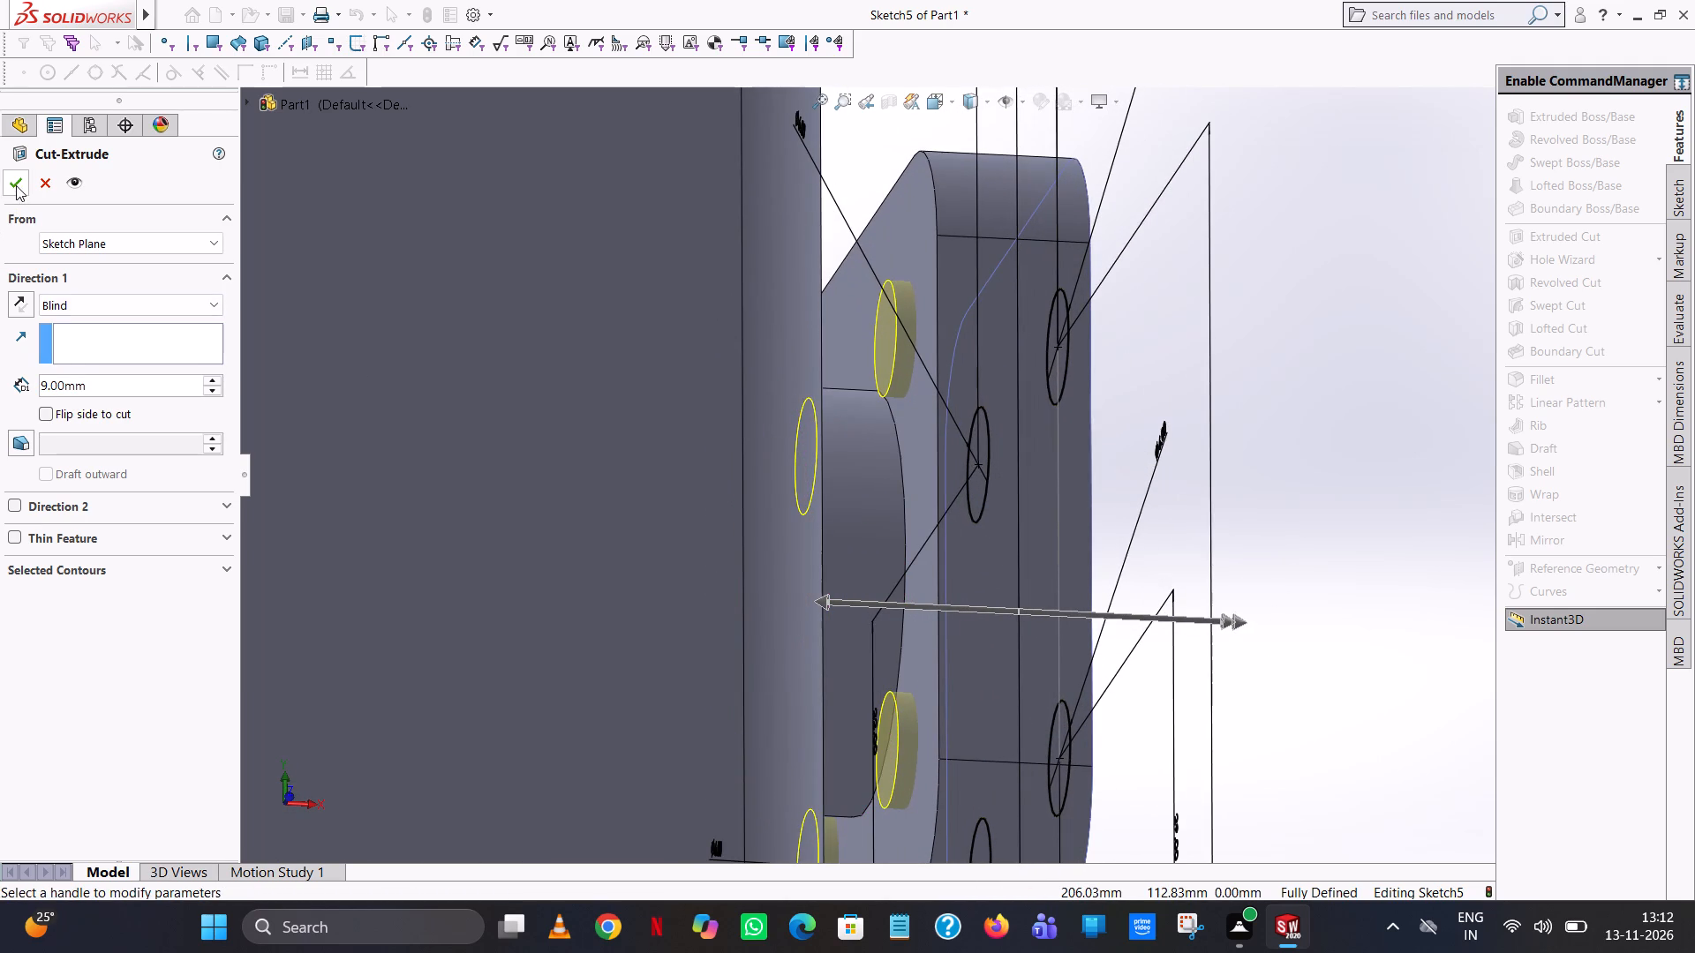
click(16, 185)
click(1320, 329)
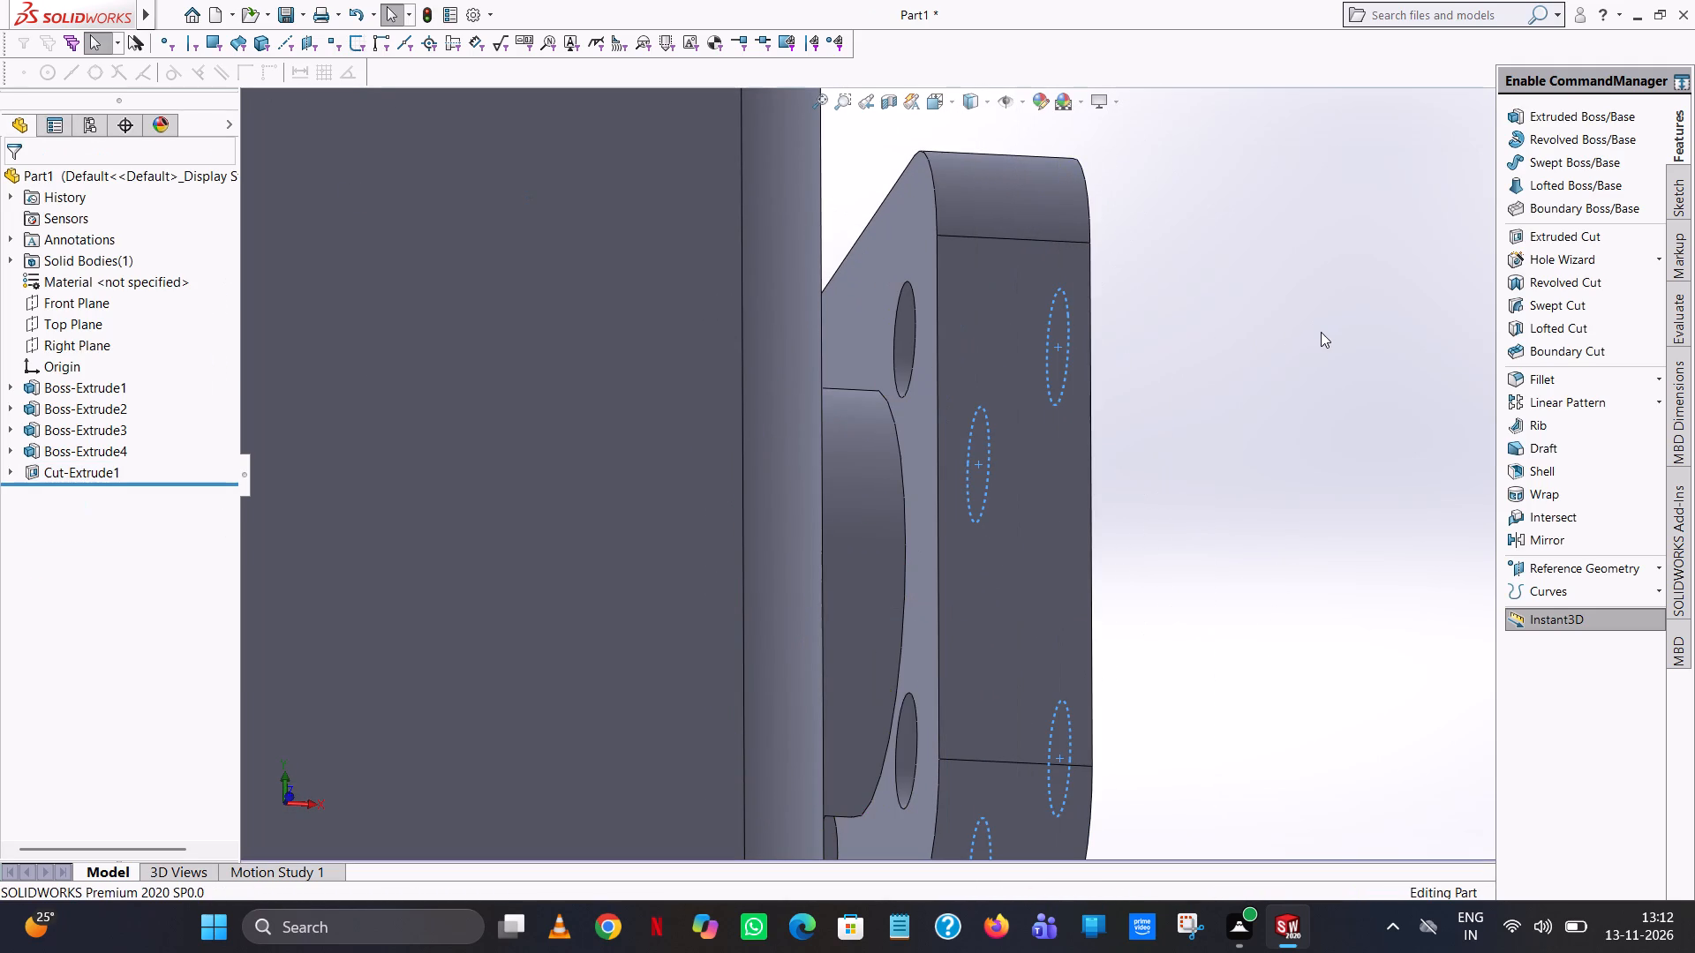
Examine the four cut holes in the side plate, the boss behind it and the hollow column from several angles.
middle_drag(1230, 341, 1218, 341)
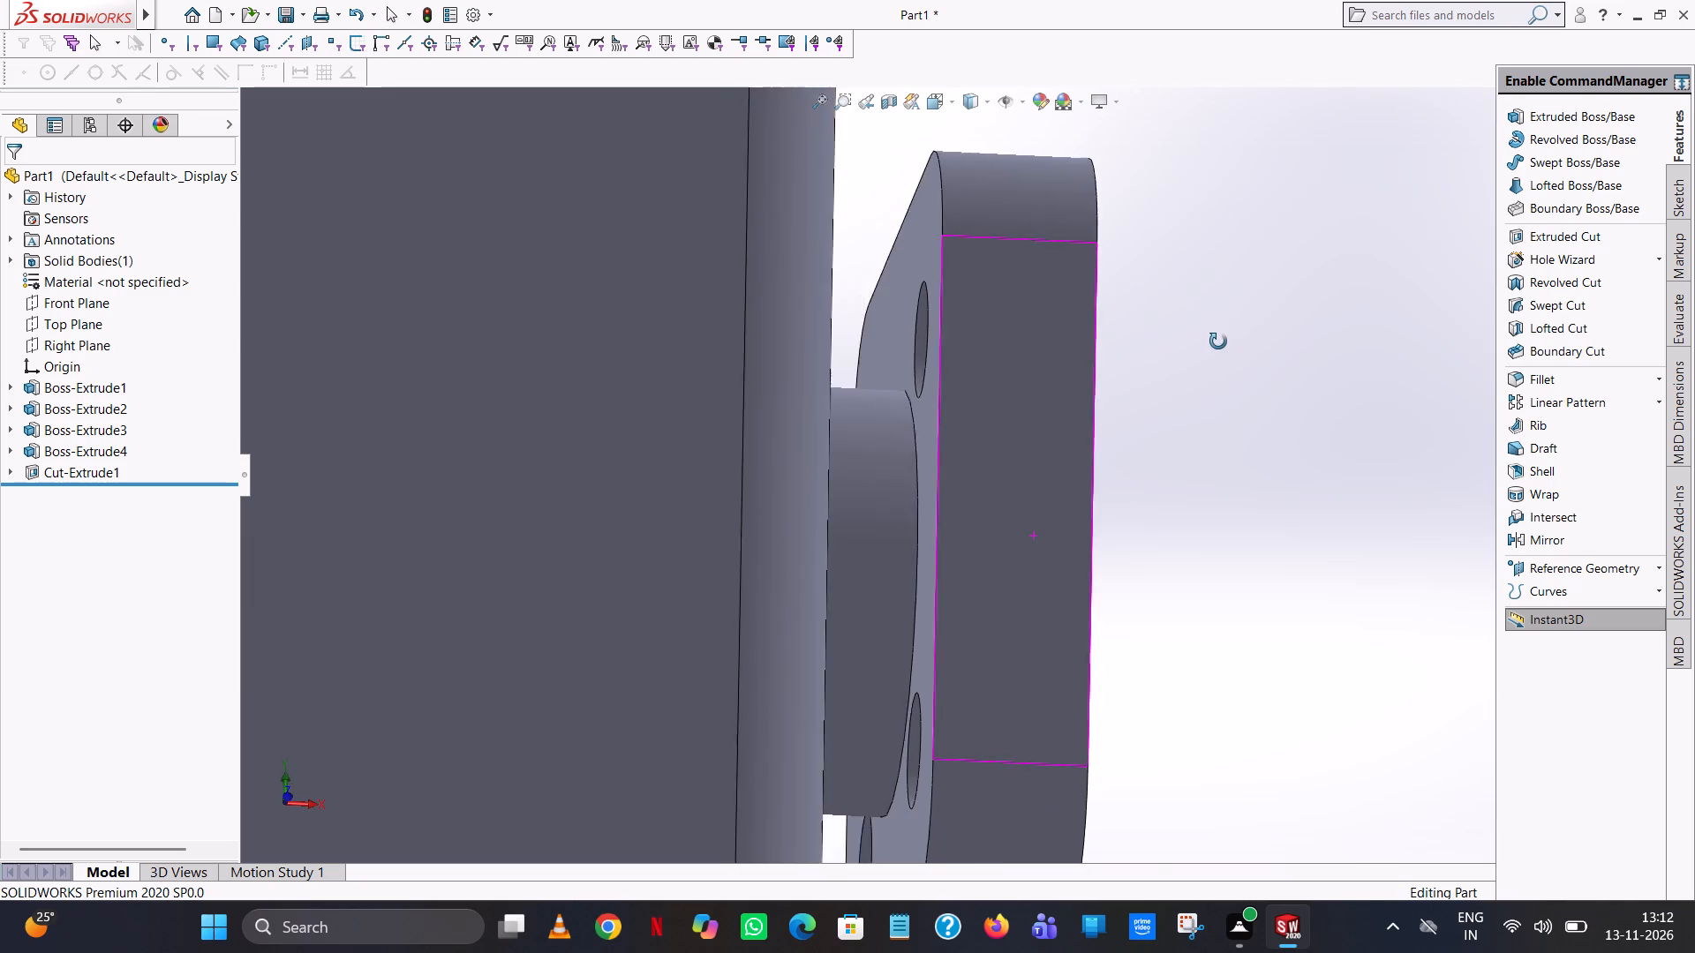
middle_drag(1218, 341, 994, 360)
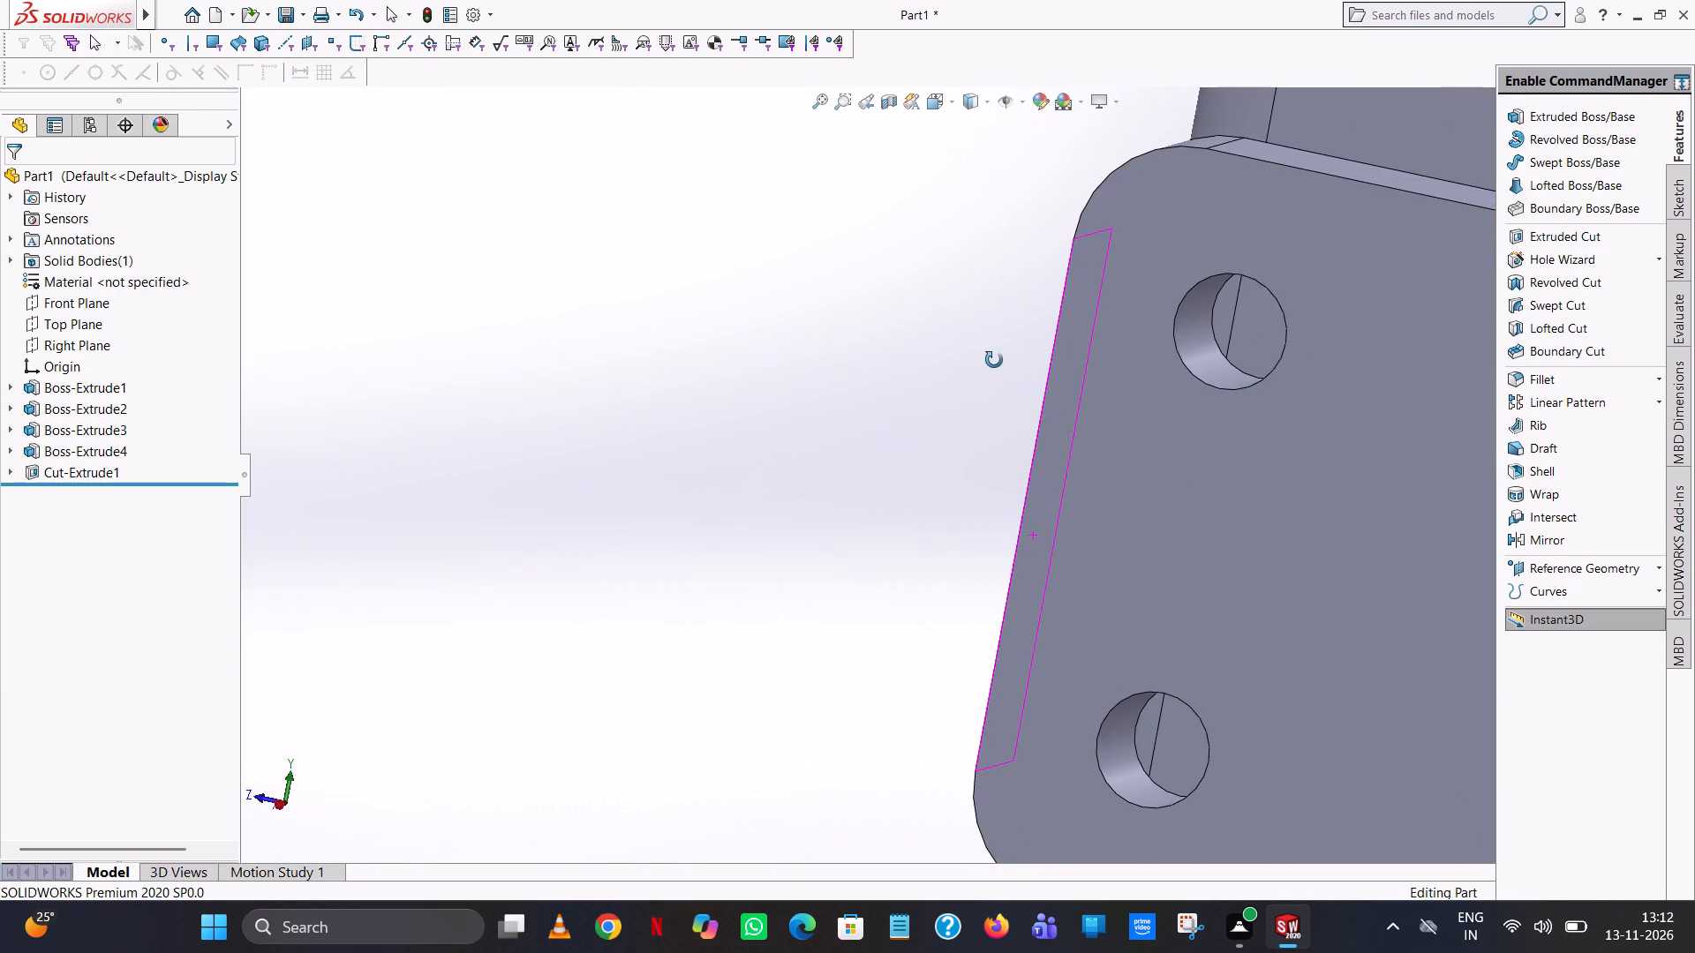
middle_drag(994, 360, 1033, 328)
scroll(1033, 328, up, 7)
scroll(1036, 348, down, 1)
middle_drag(1048, 390, 1051, 404)
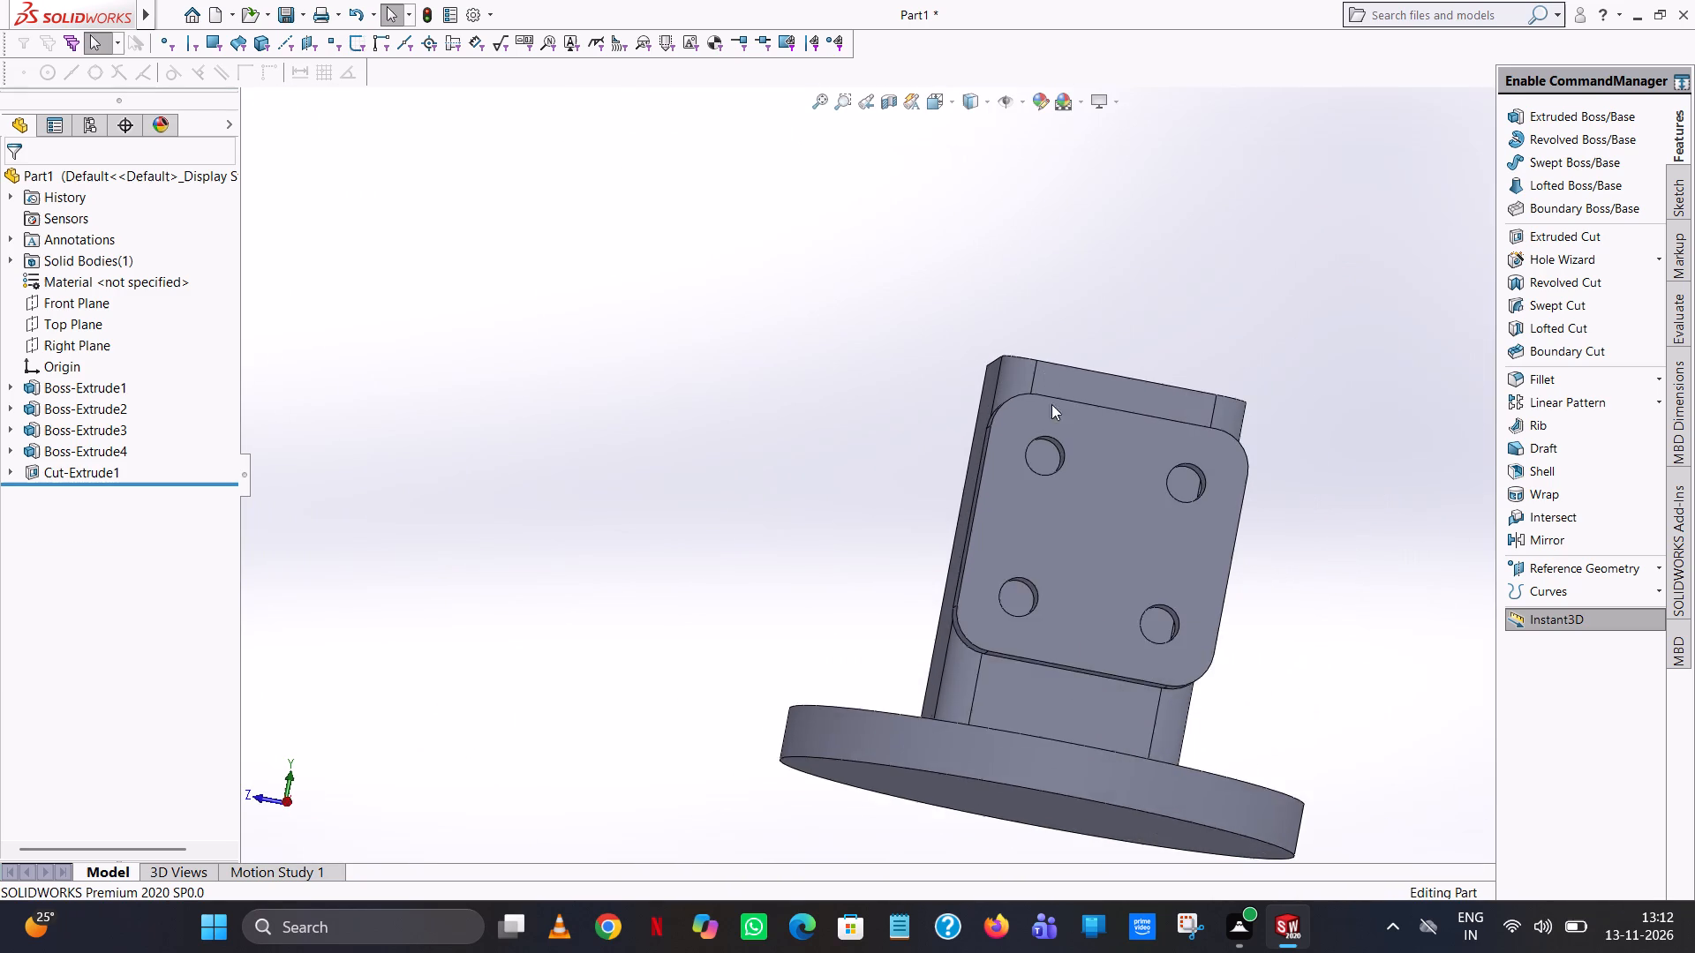
middle_drag(1051, 404, 1014, 573)
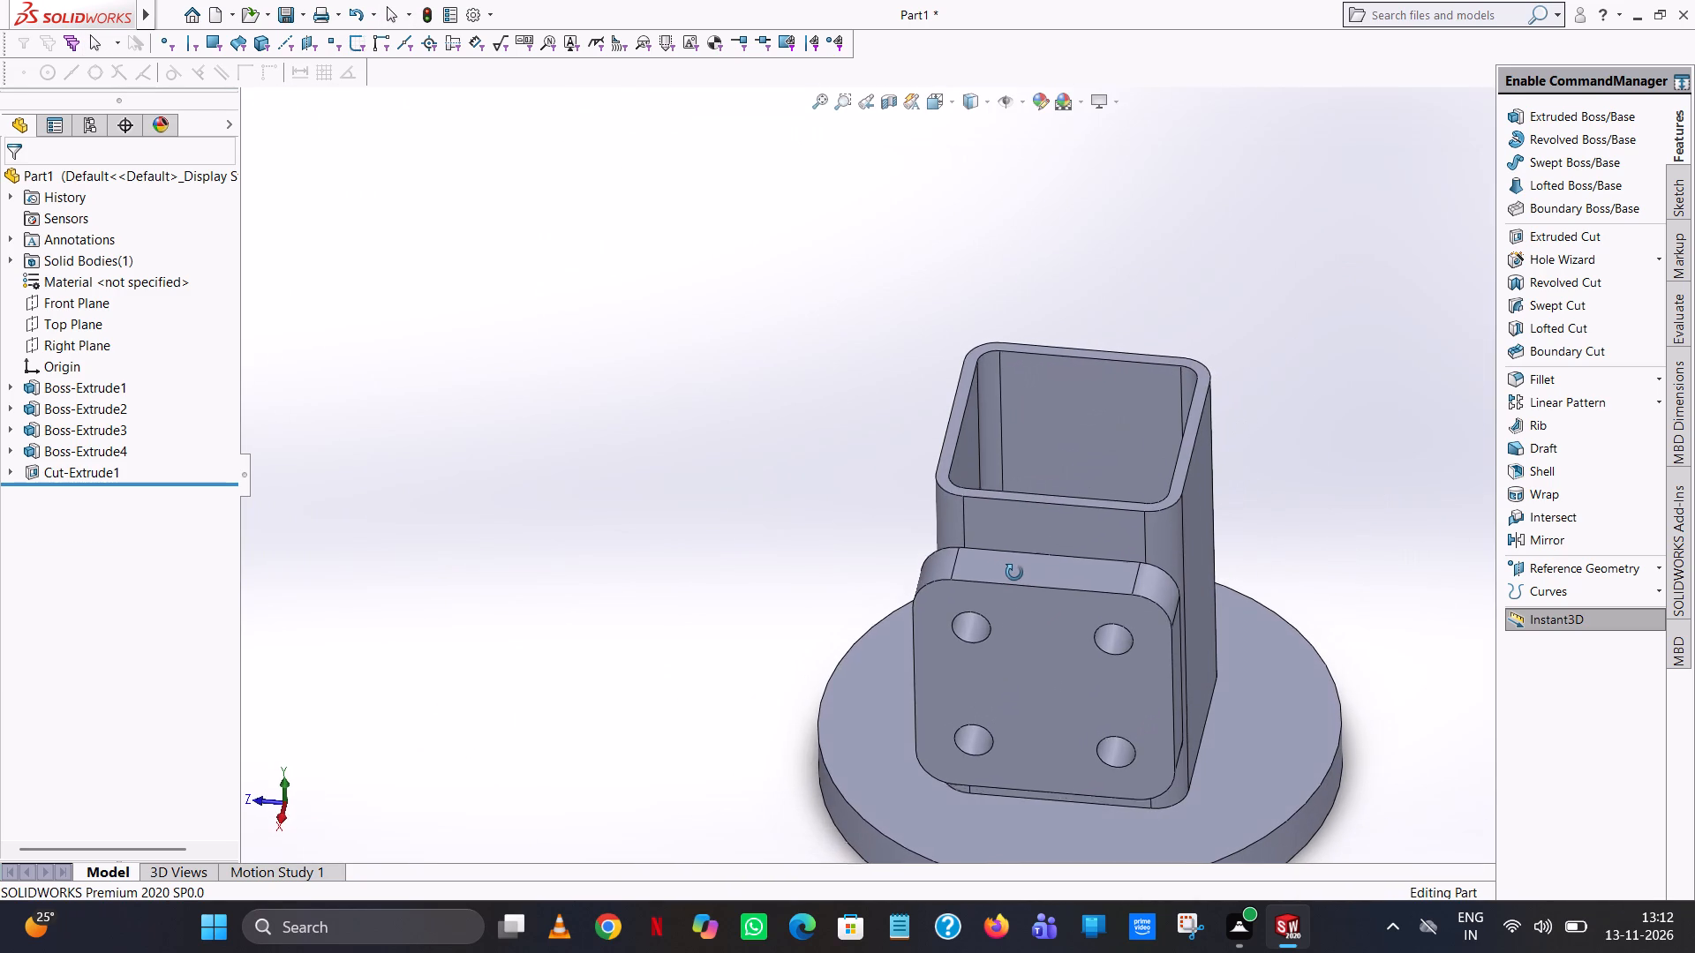
middle_drag(1014, 573, 1043, 537)
scroll(1101, 516, down, 1)
middle_drag(1112, 514, 1243, 440)
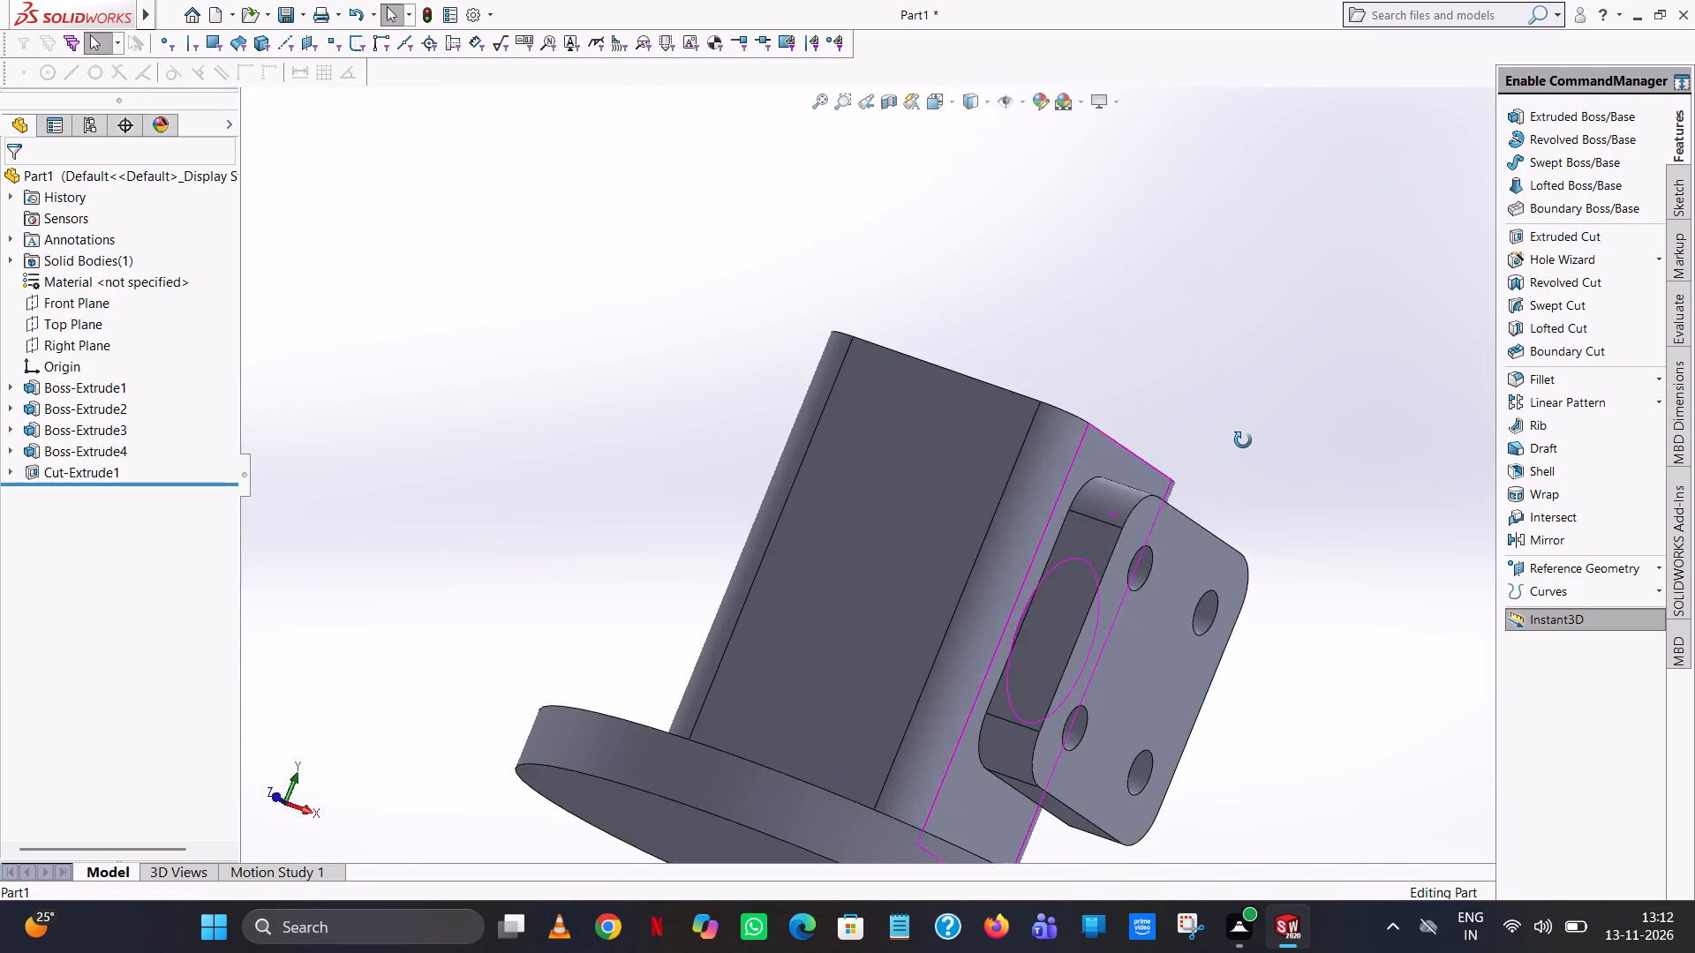
middle_drag(1243, 440, 1218, 891)
scroll(1215, 704, up, 1)
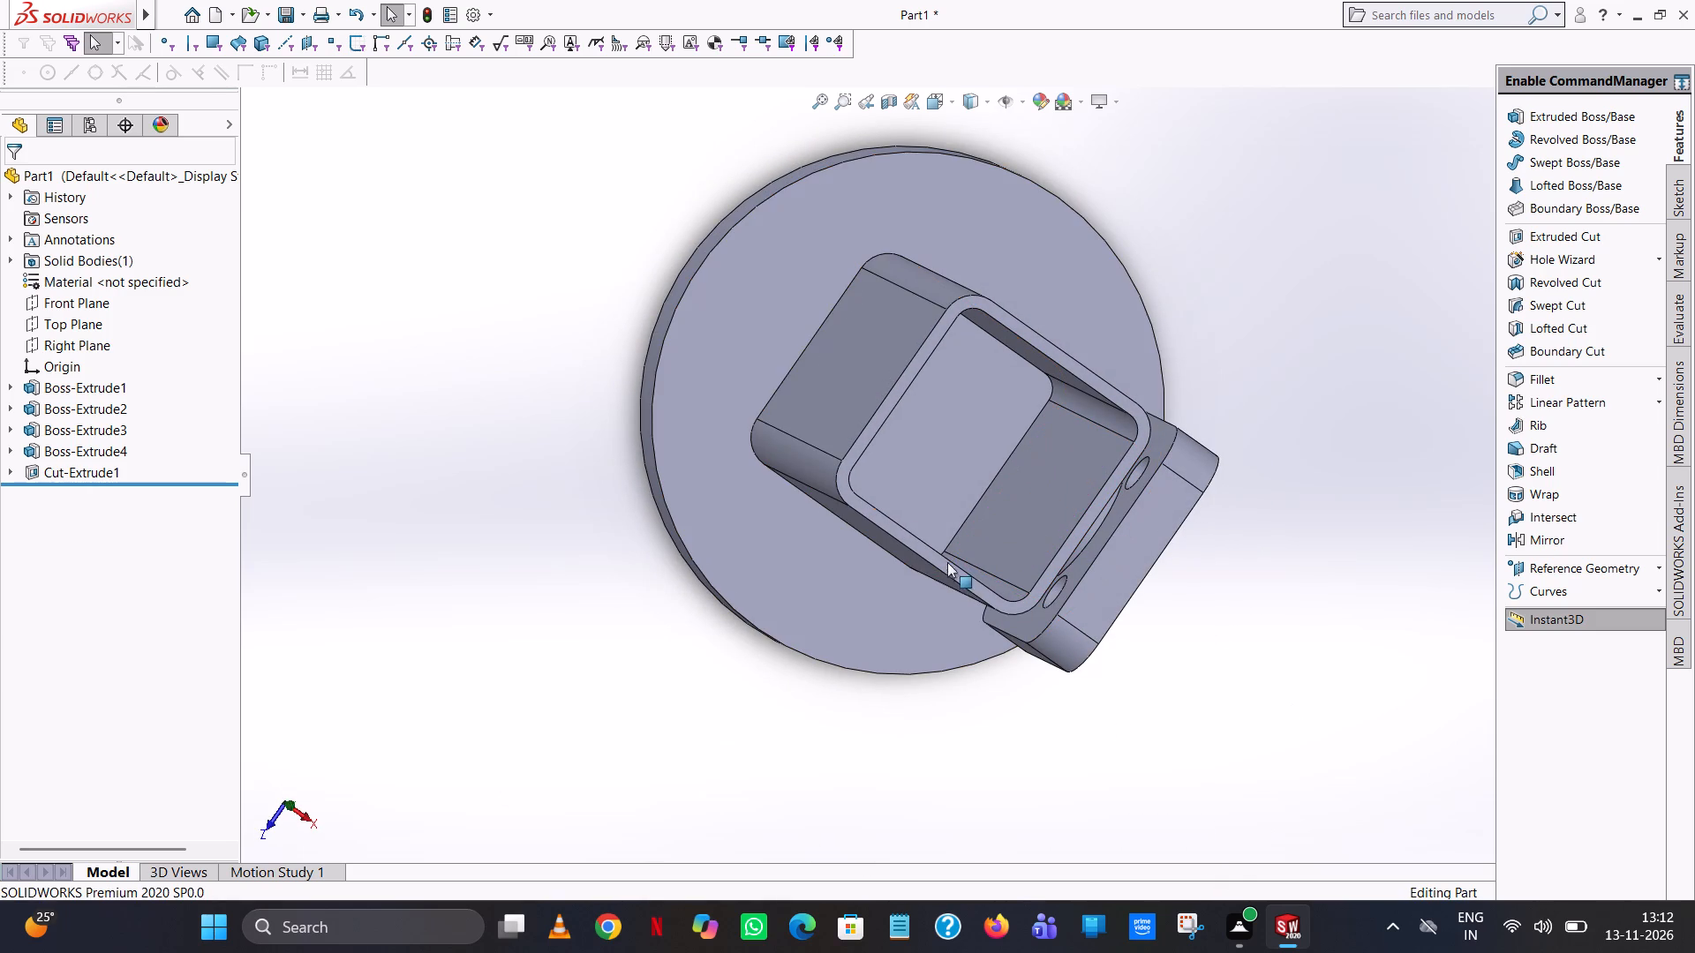
middle_drag(1055, 549, 1125, 429)
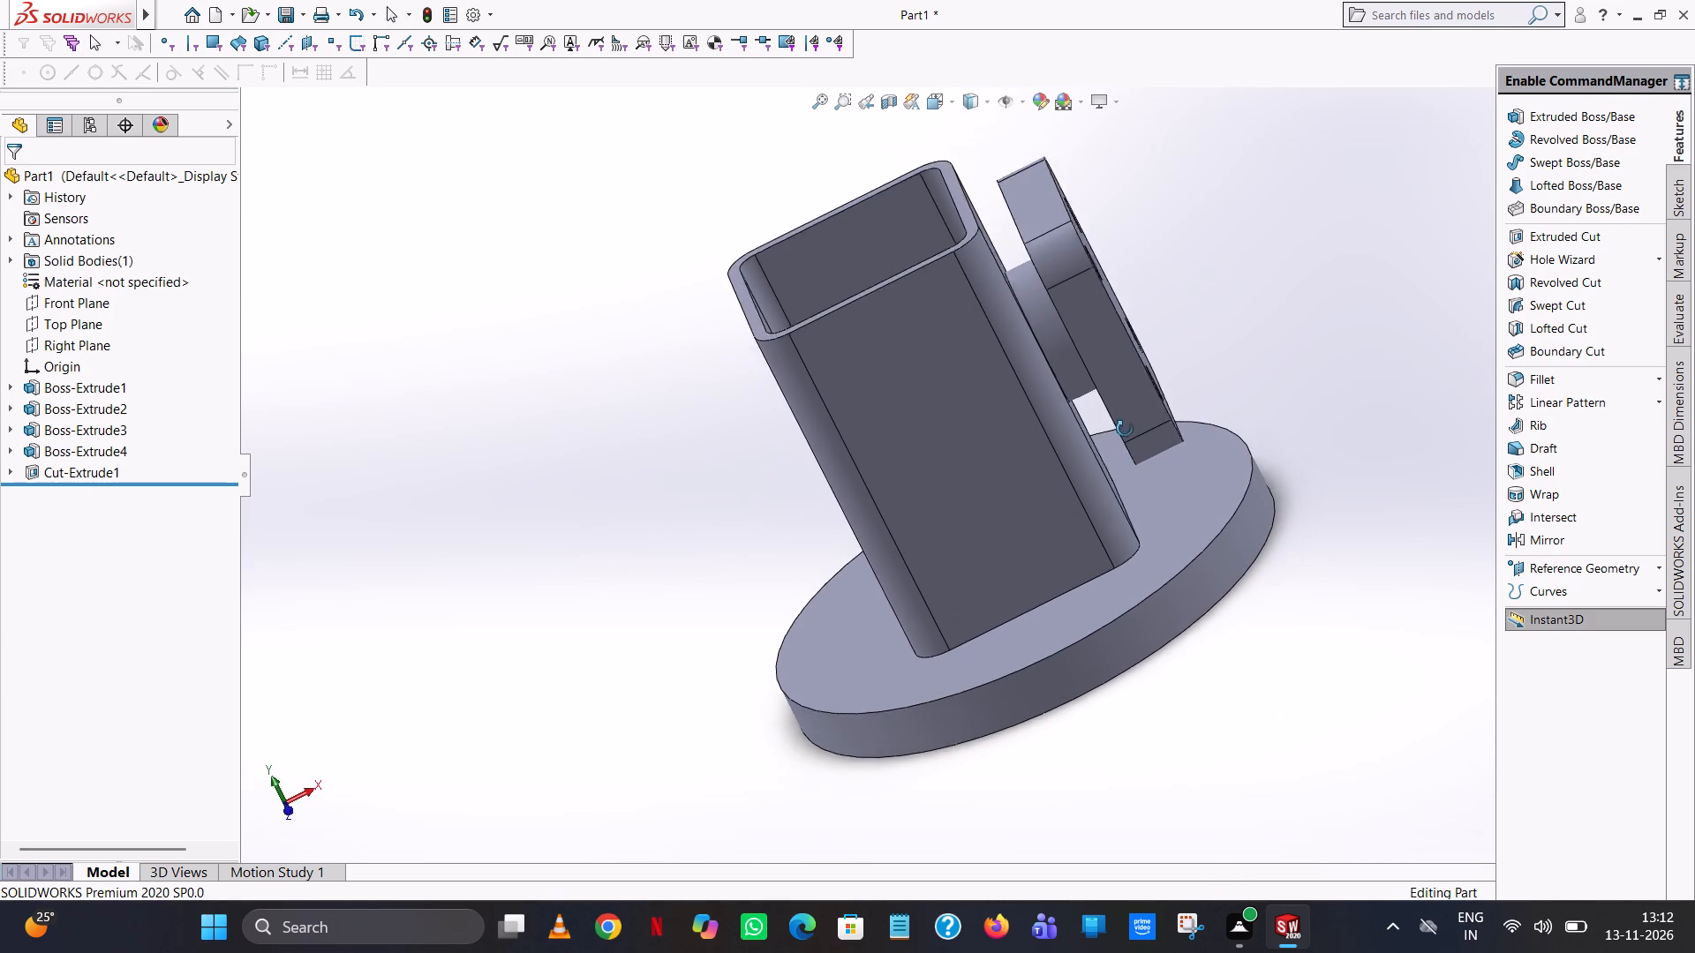
middle_drag(1125, 429, 1116, 473)
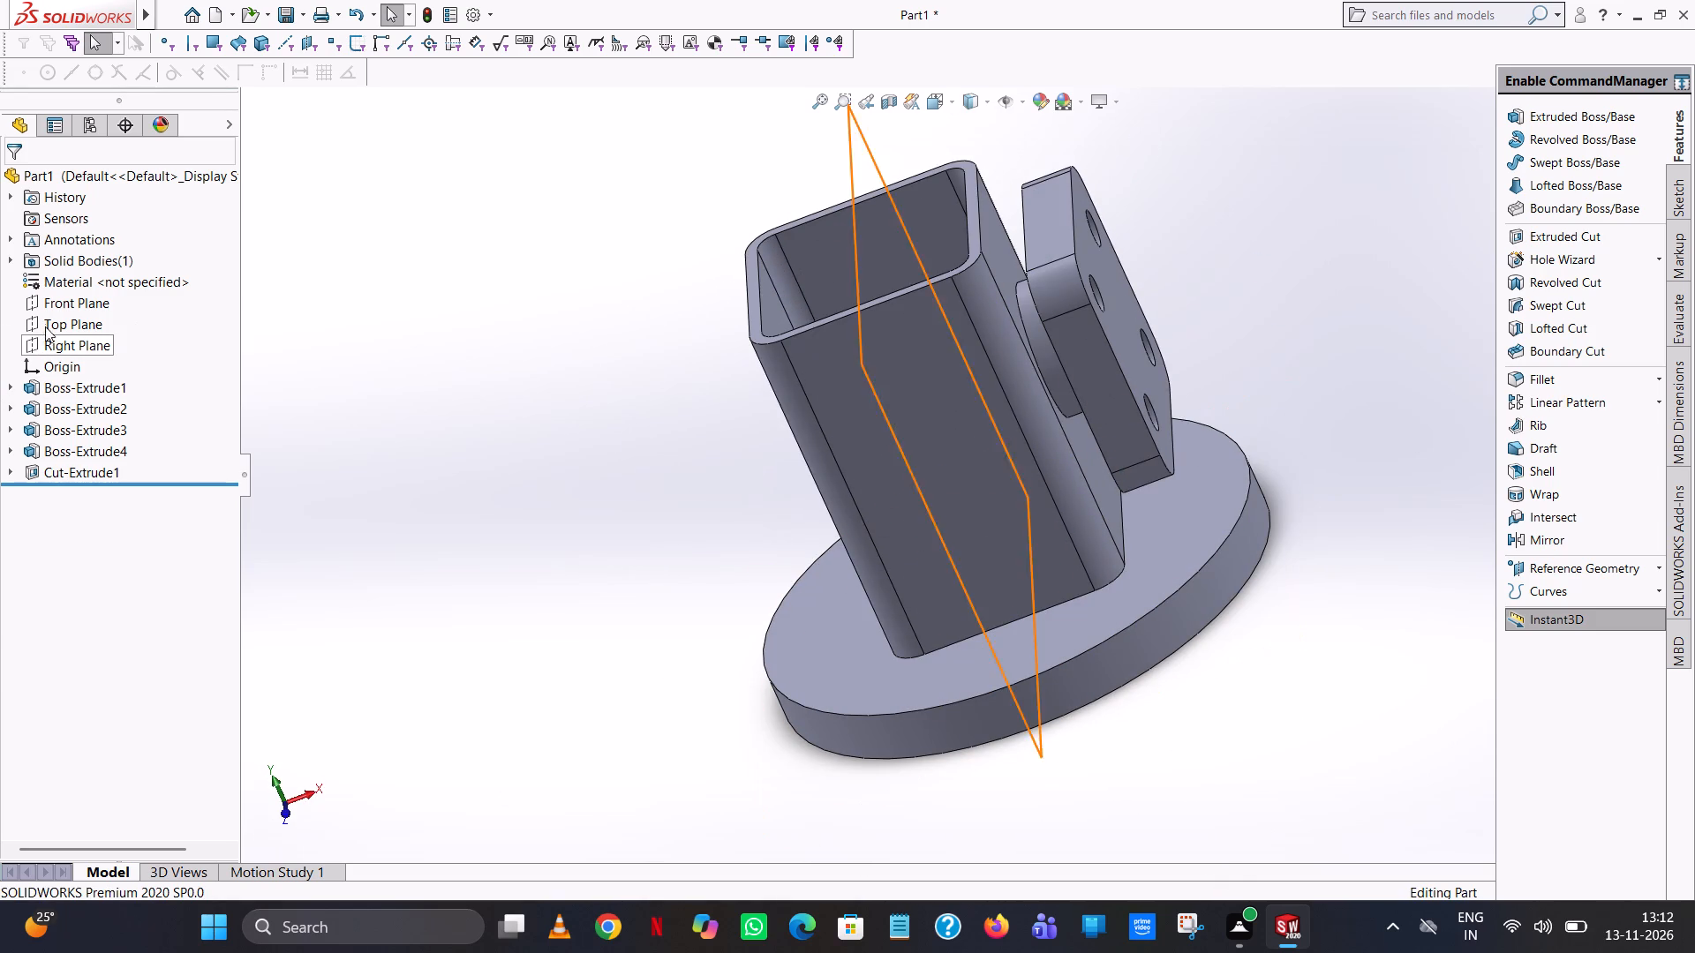
Mirror the round side boss and the rounded-square side plate about the Right Plane.
click(70, 352)
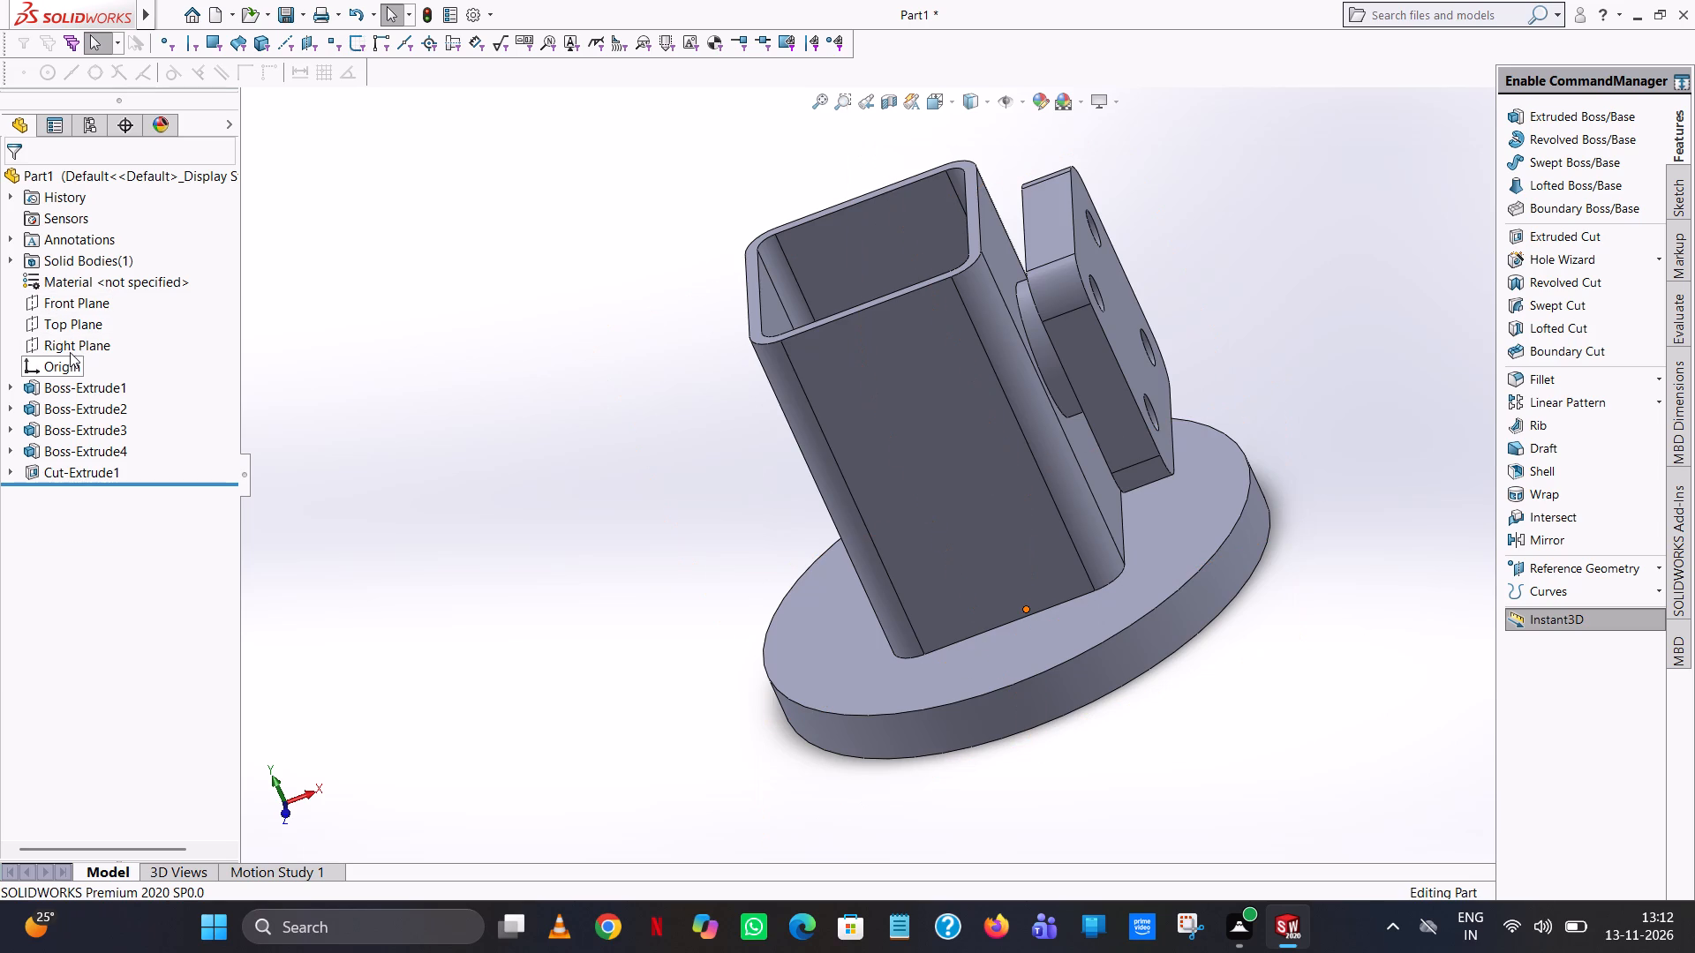
click(1563, 546)
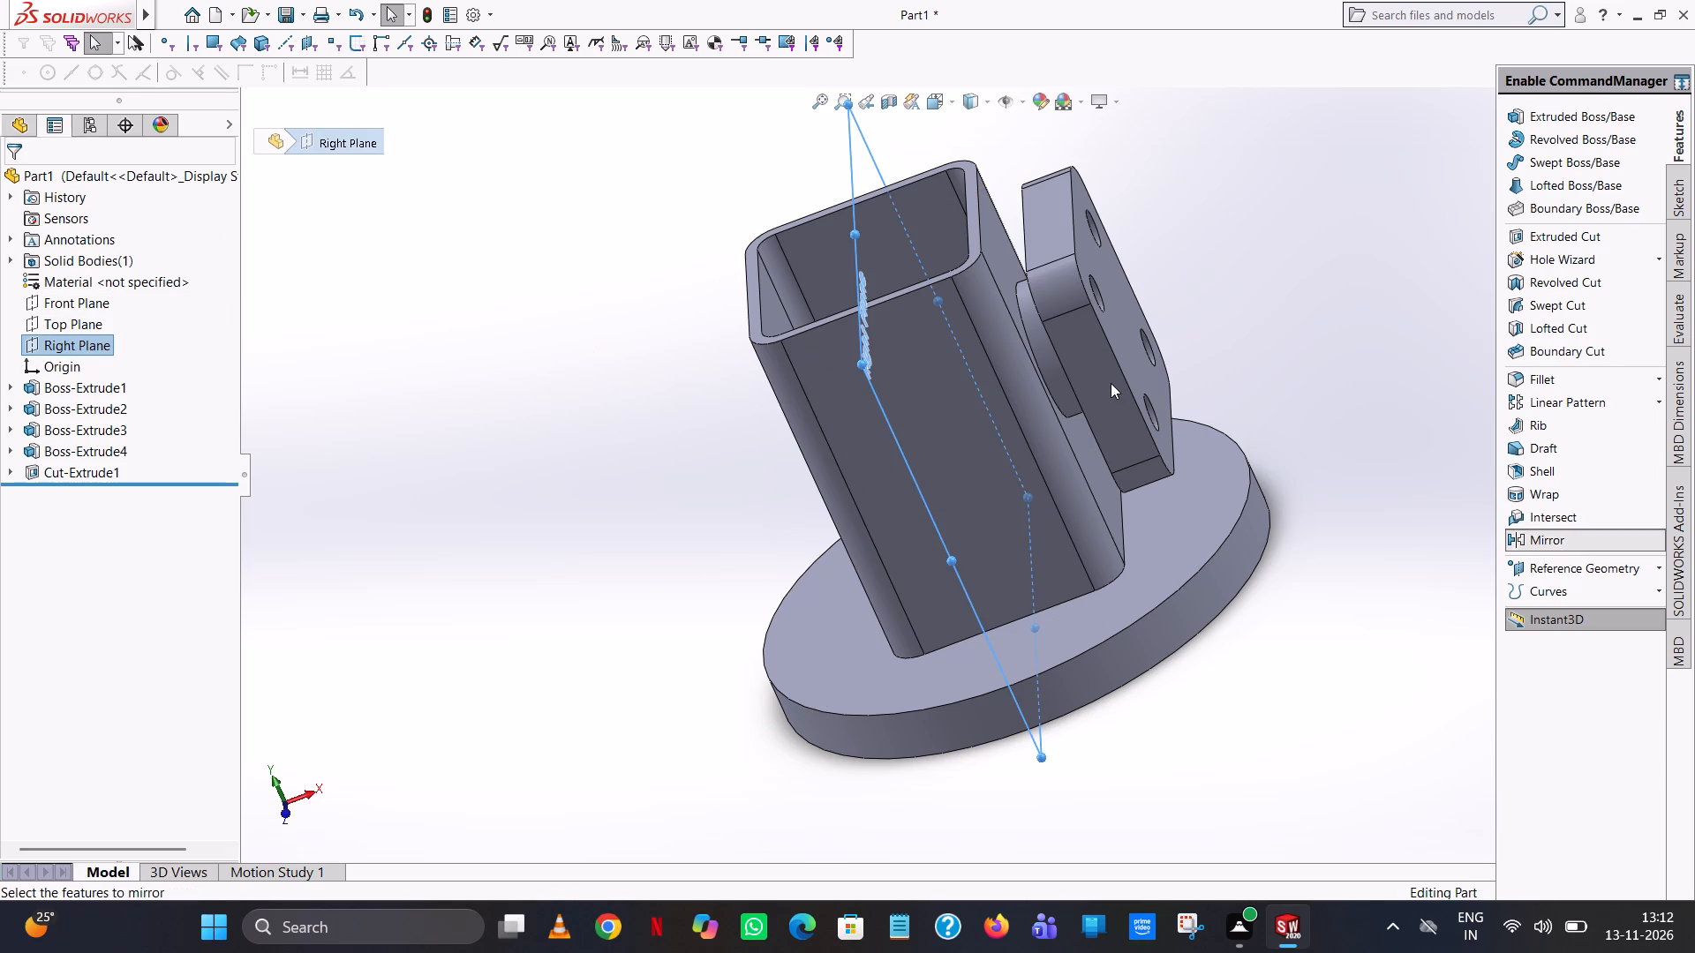
click(1111, 380)
click(1041, 352)
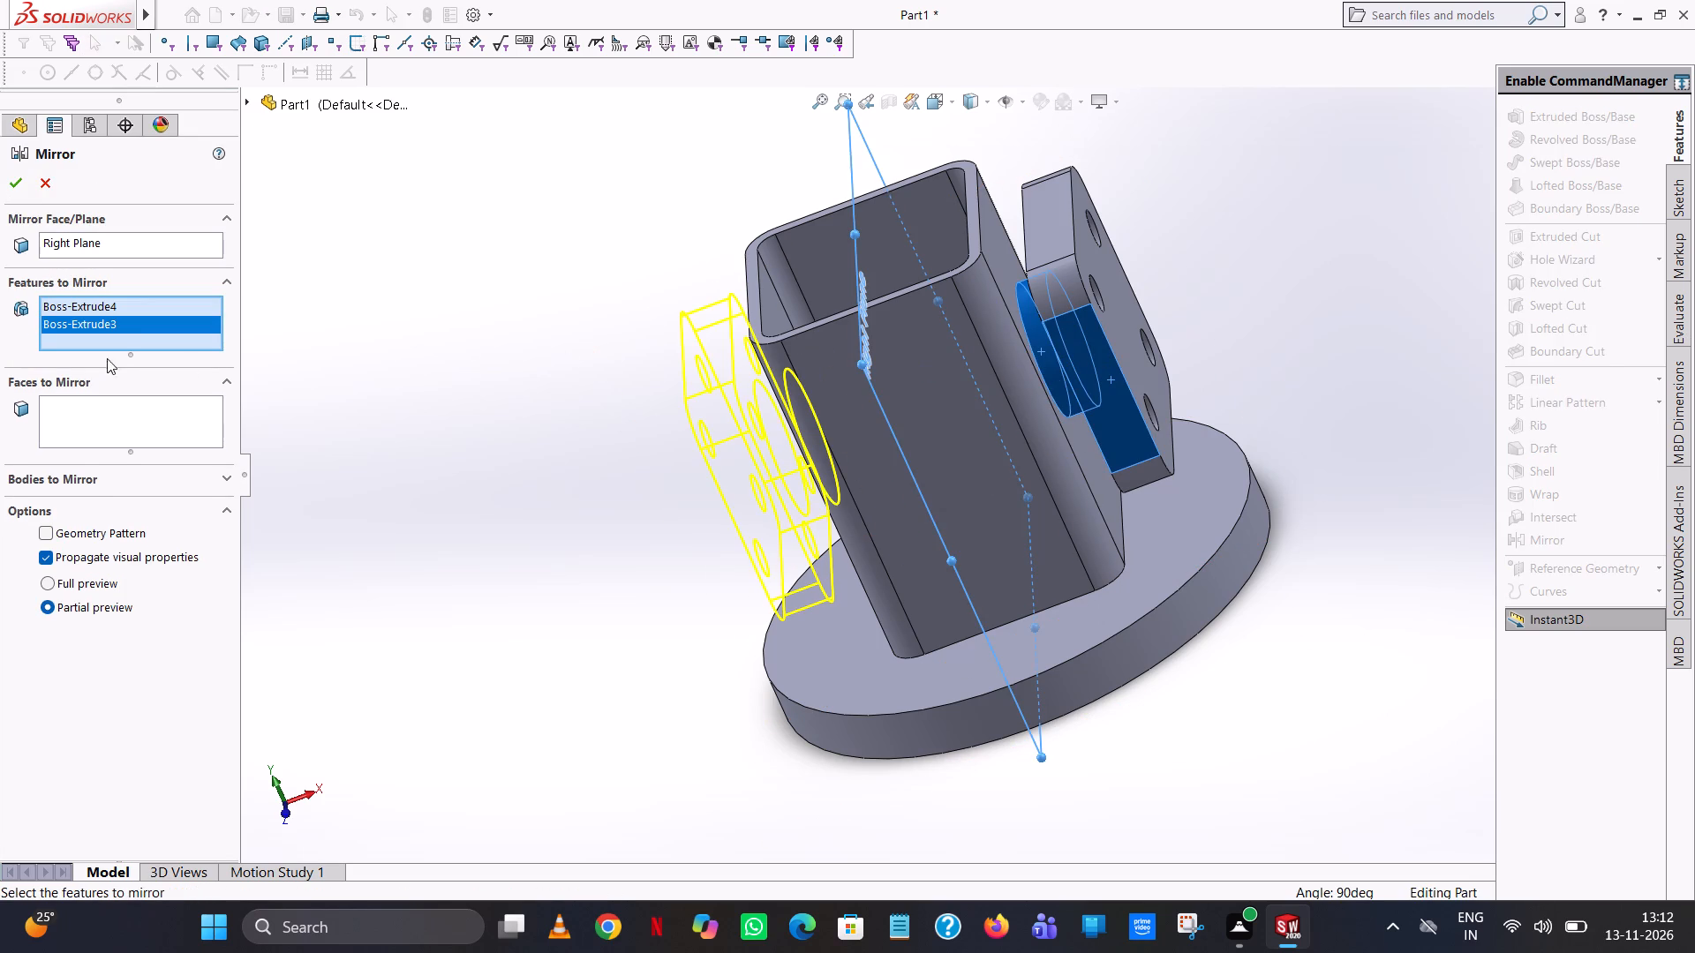
click(8, 188)
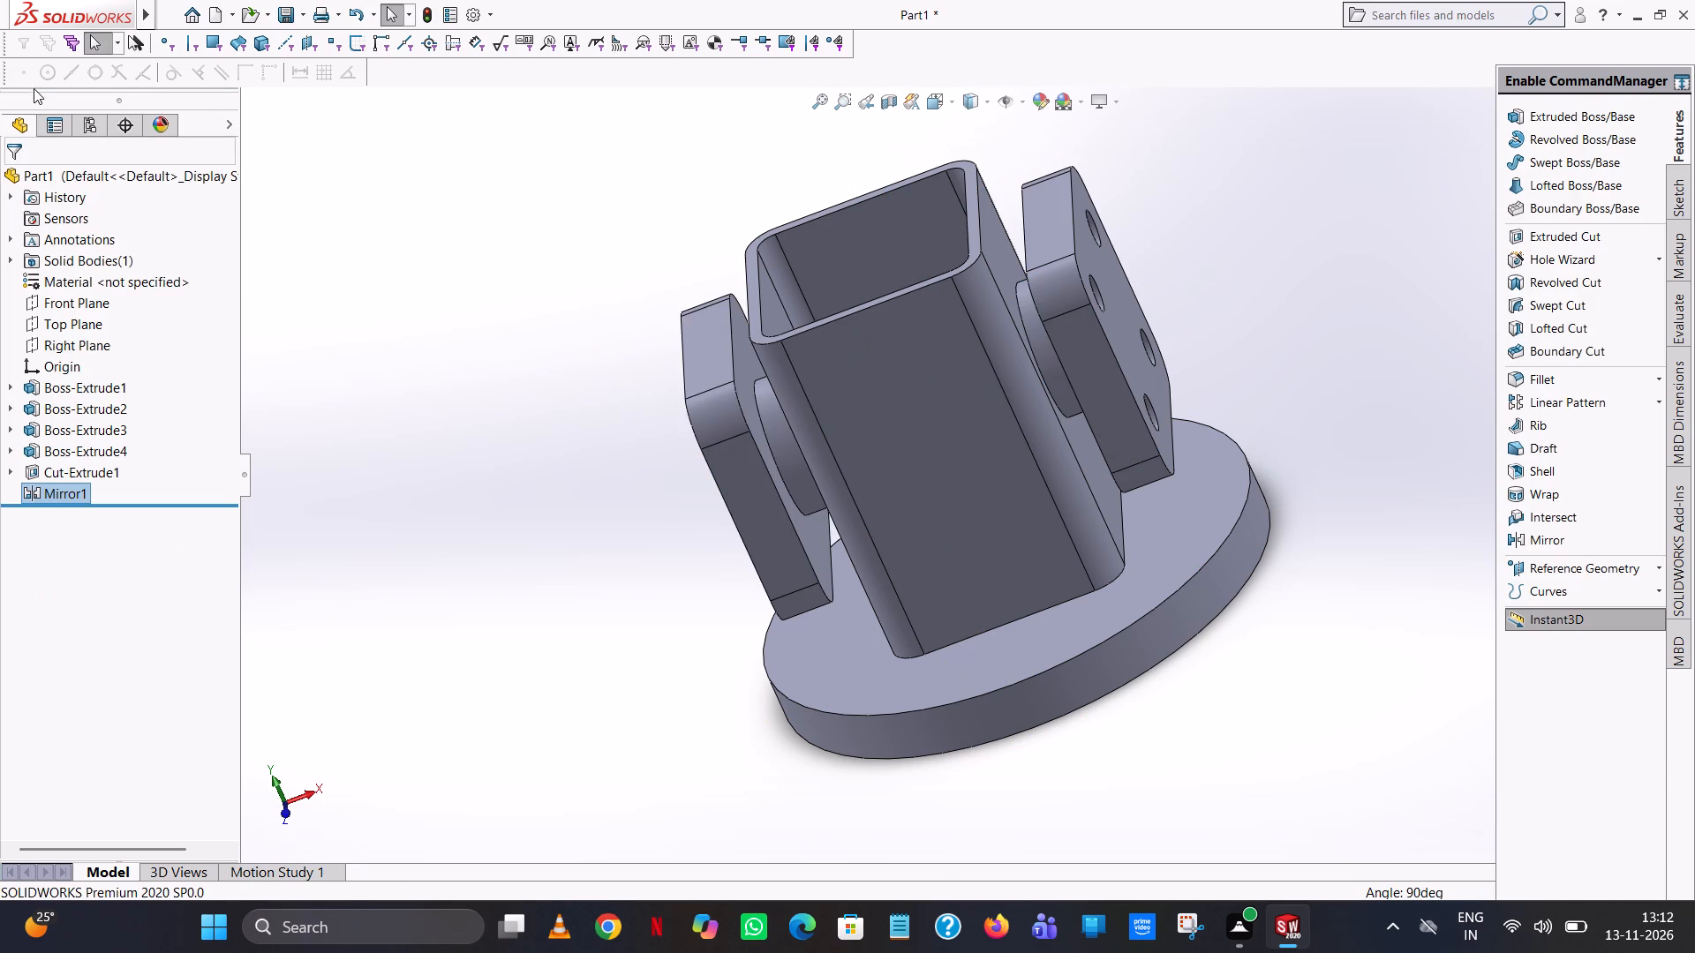
Mirror the four-hole cut about the Right Plane onto the opposite side plate.
scroll(452, 392, up, 1)
middle_drag(451, 399, 462, 302)
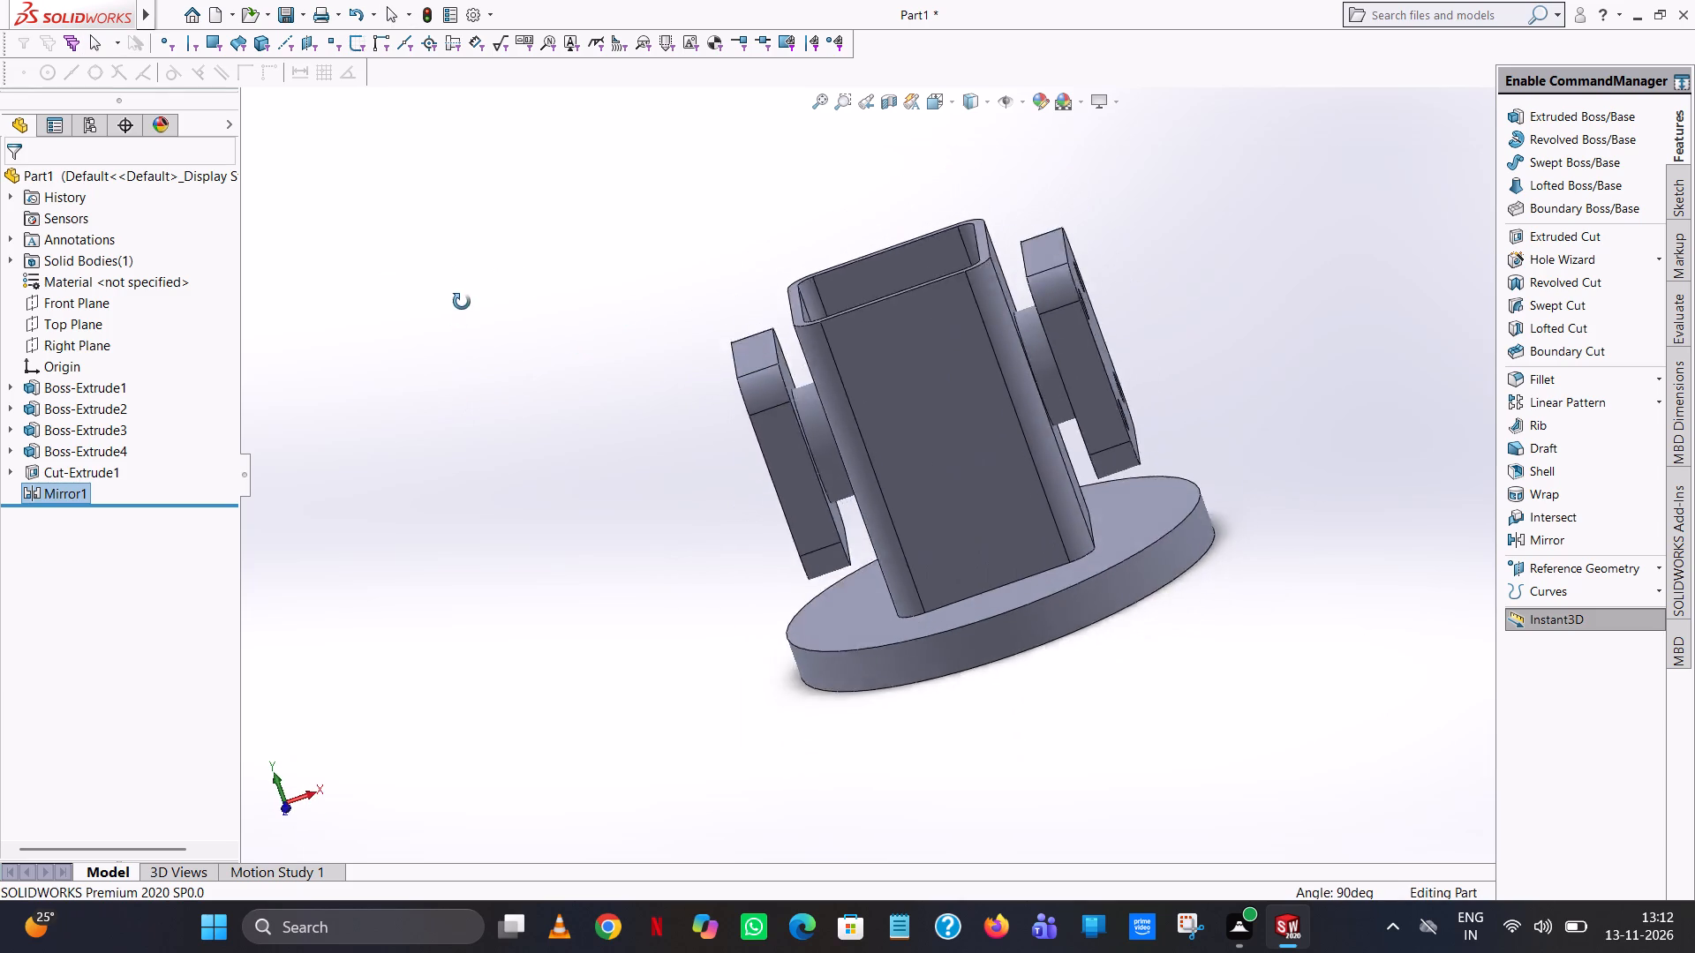
middle_drag(462, 302, 443, 384)
scroll(443, 384, up, 1)
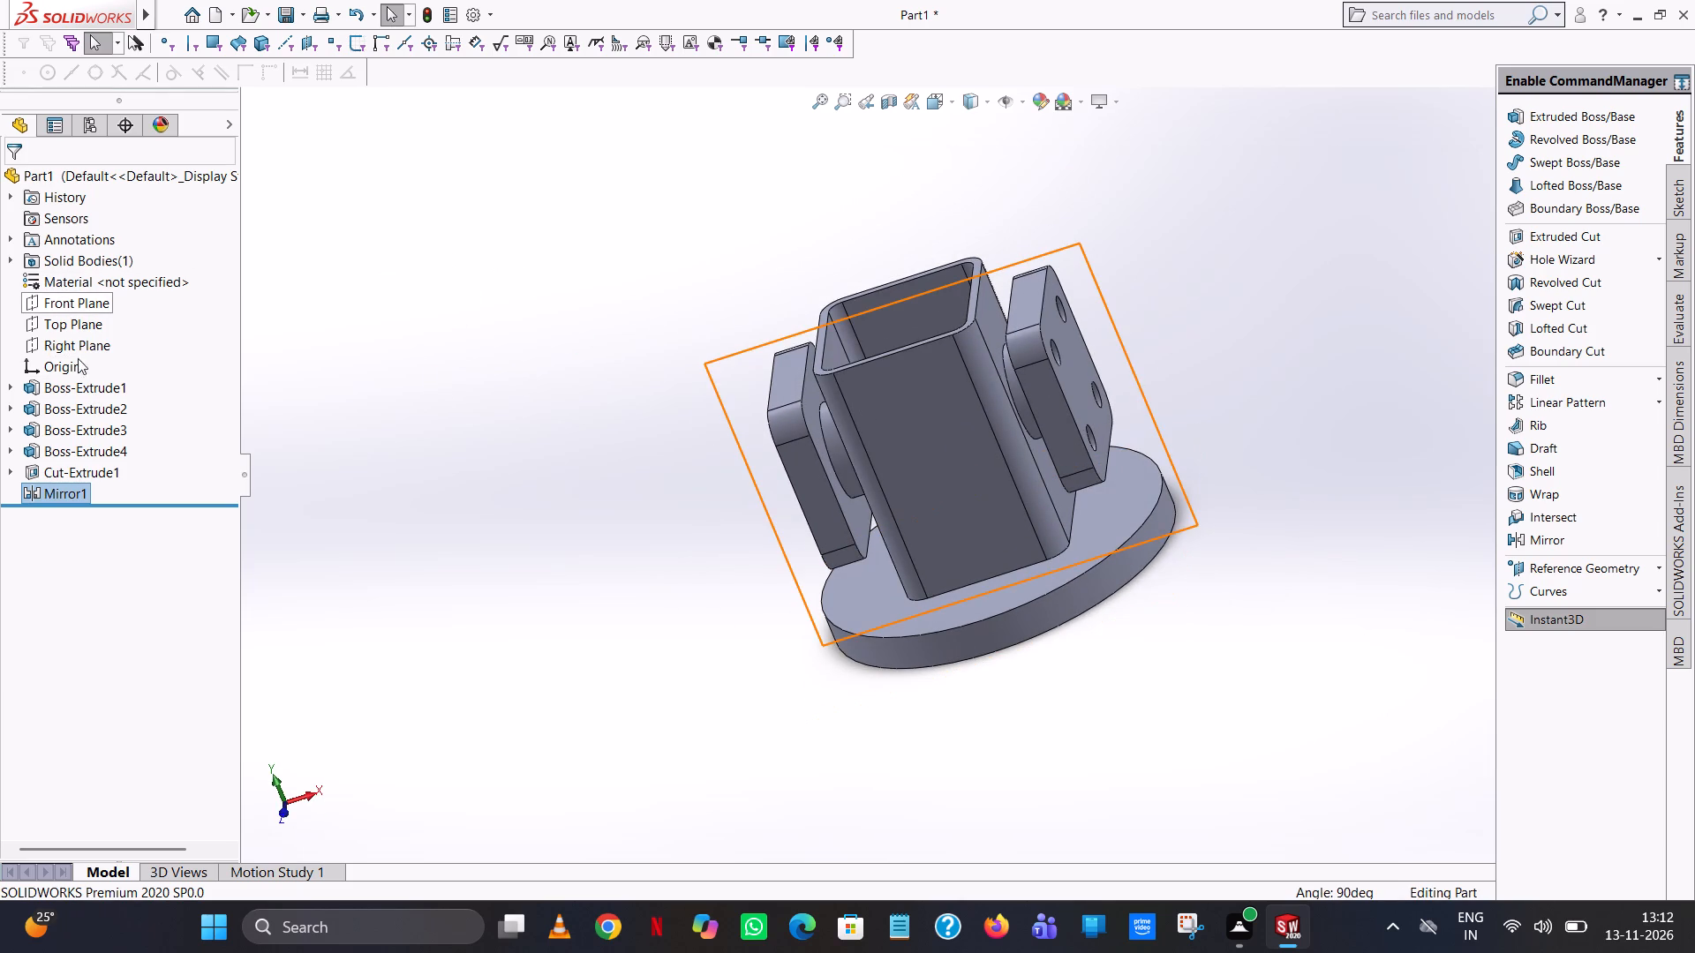
click(80, 339)
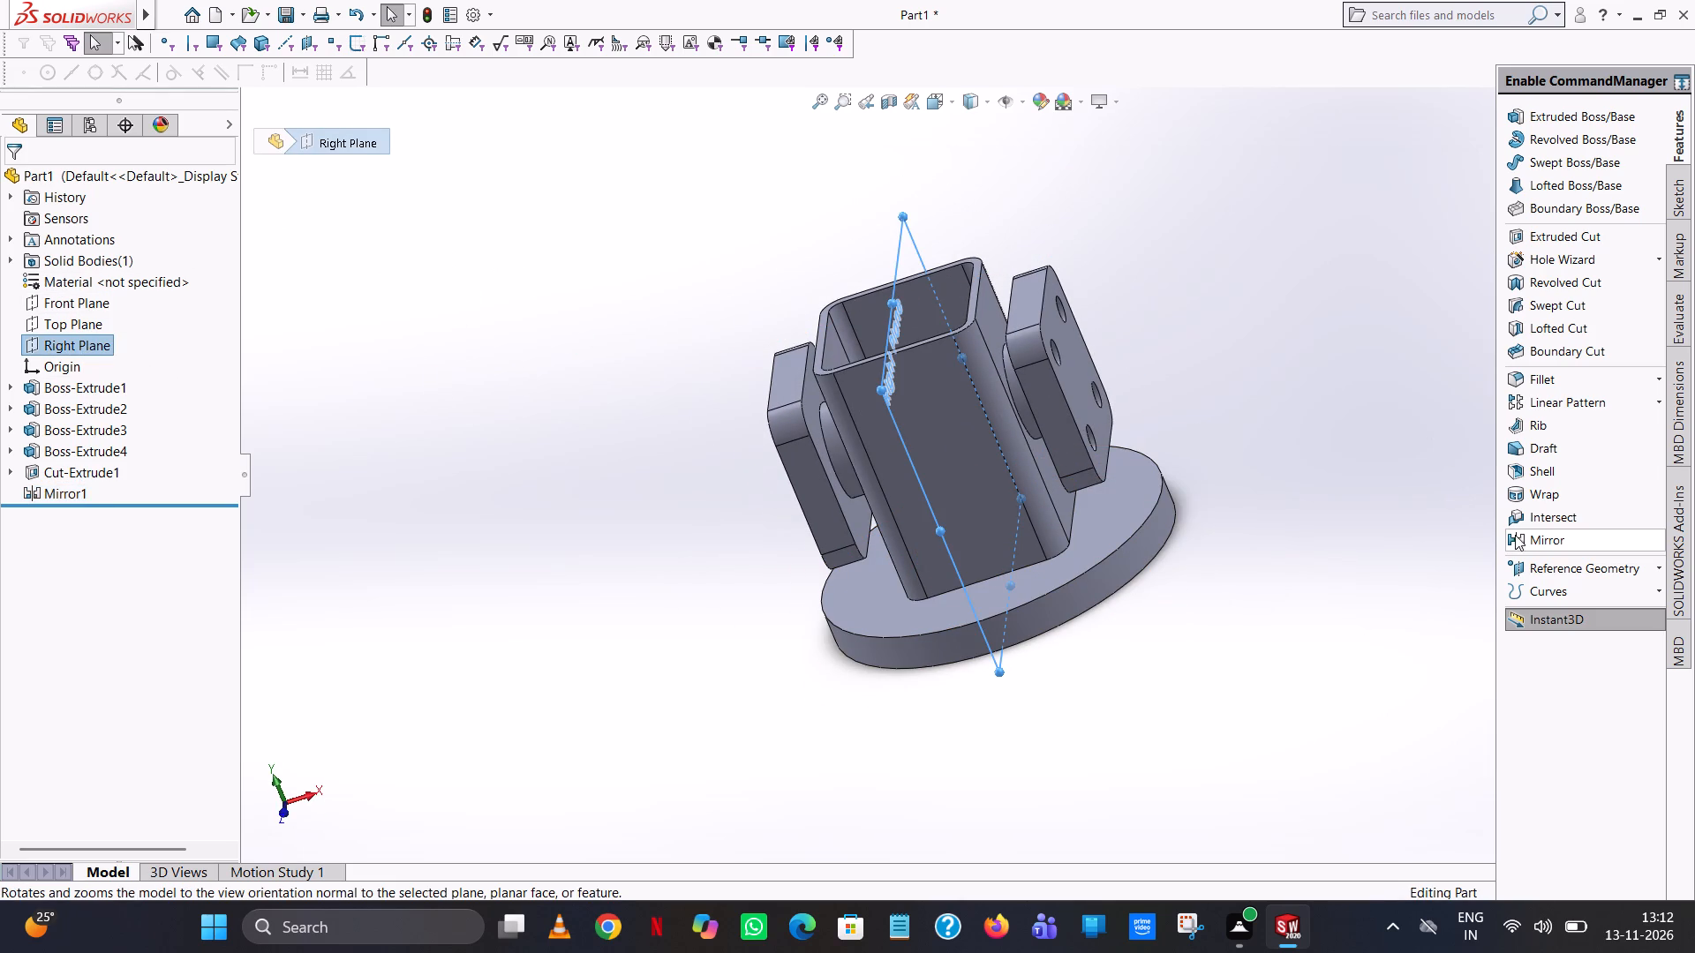
click(1550, 535)
middle_drag(1239, 333, 1224, 379)
scroll(1224, 379, up, 1)
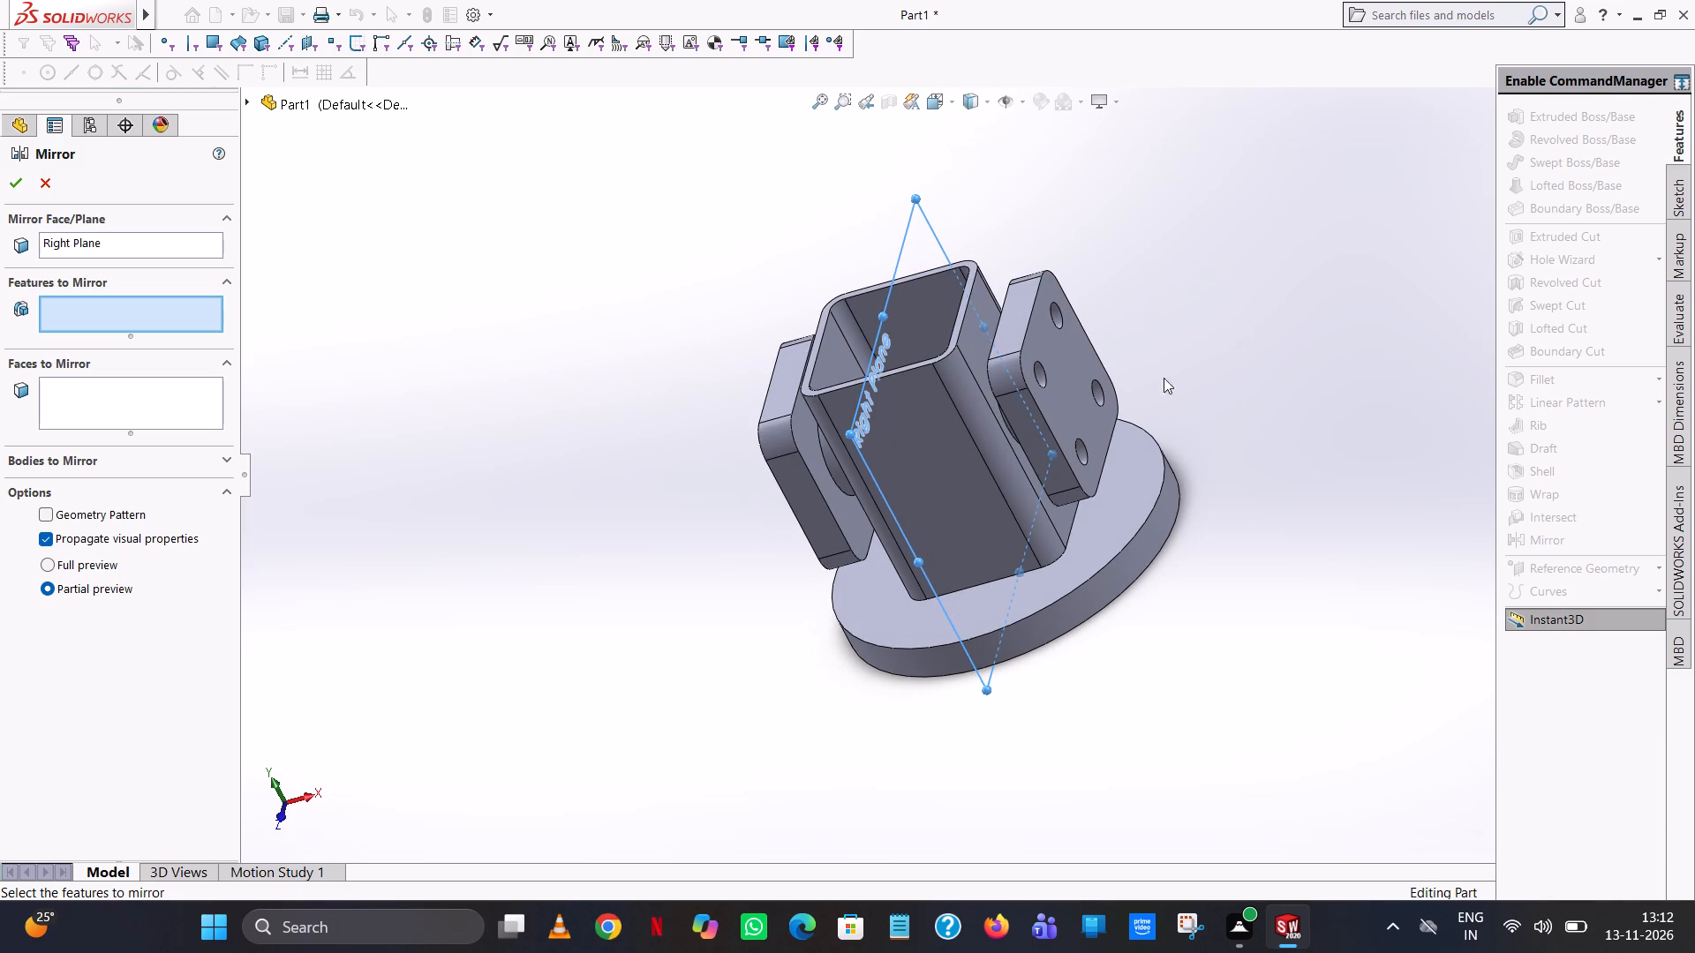
click(1073, 407)
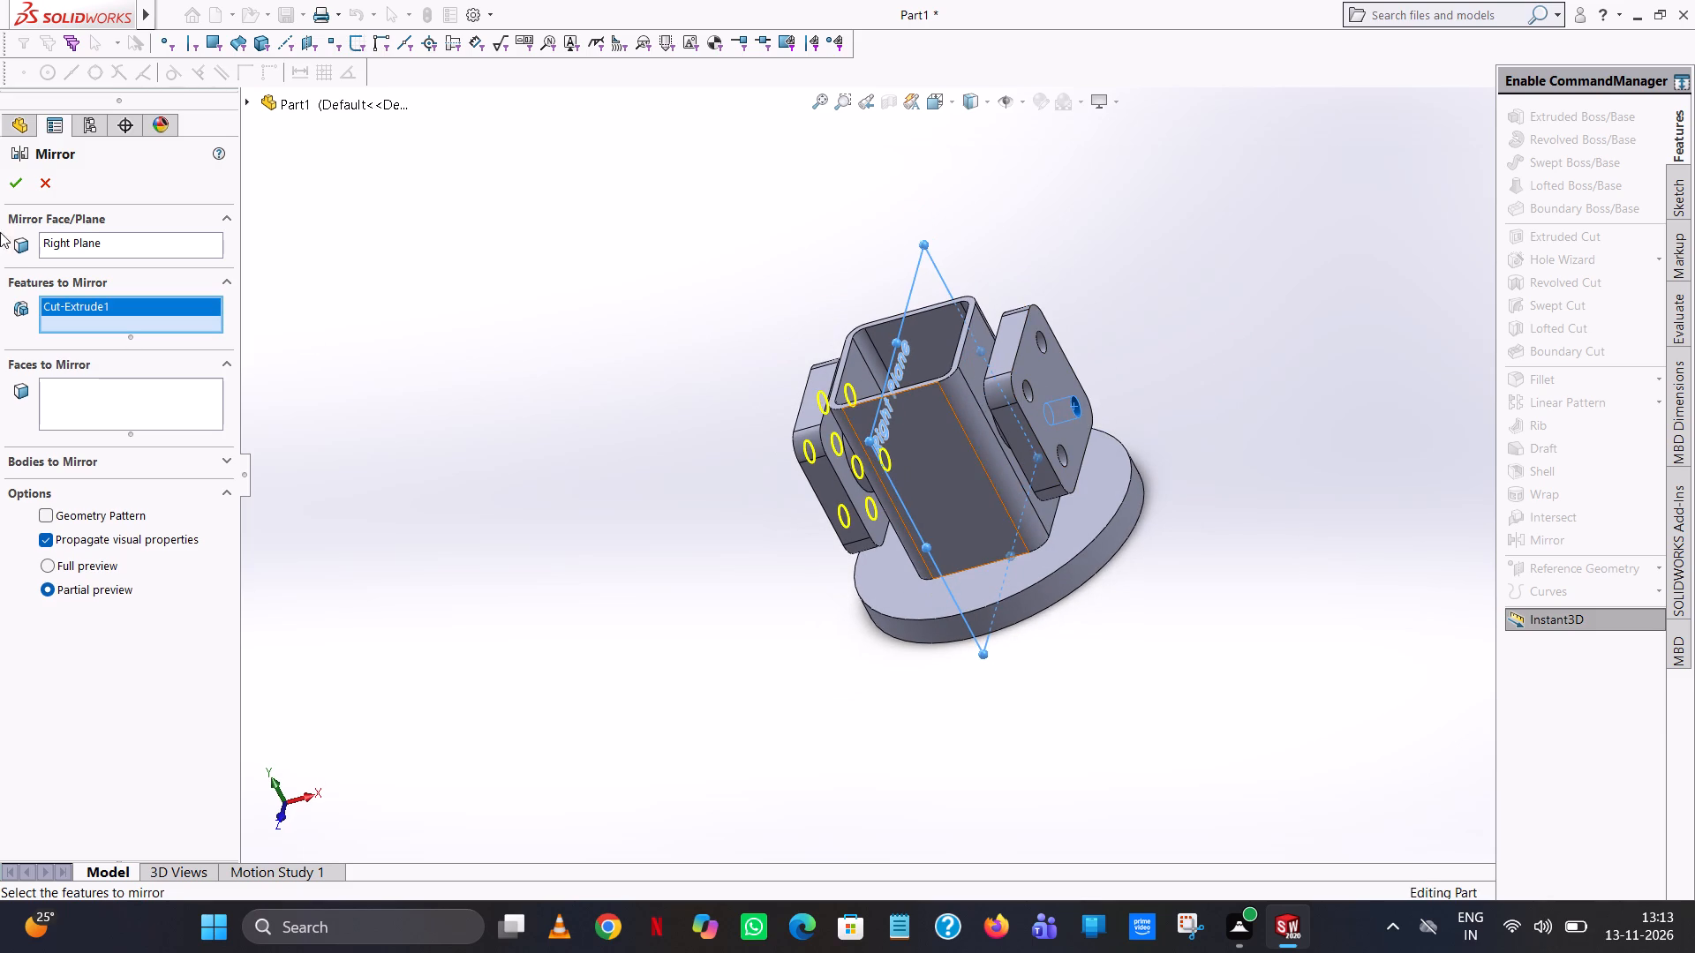
click(7, 176)
click(569, 469)
Start an extruded-cut sketch on the outer face of the mirrored side plate, viewed normal to that face.
middle_drag(566, 476, 564, 479)
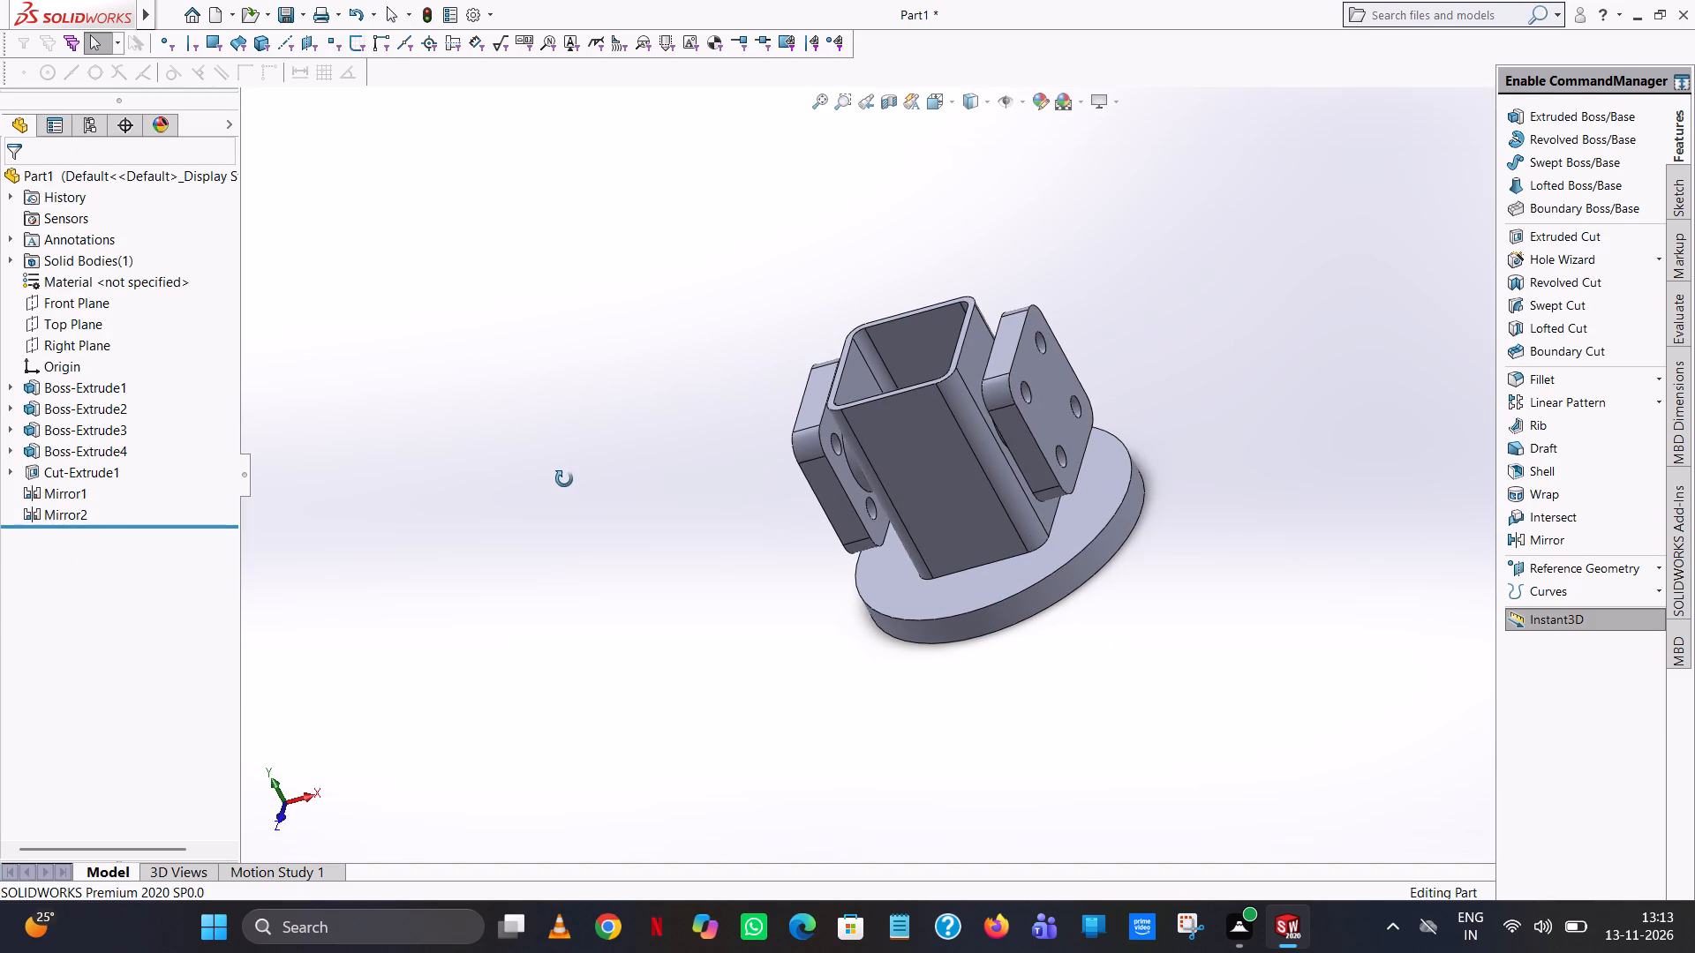
middle_drag(564, 479, 826, 424)
scroll(860, 423, down, 1)
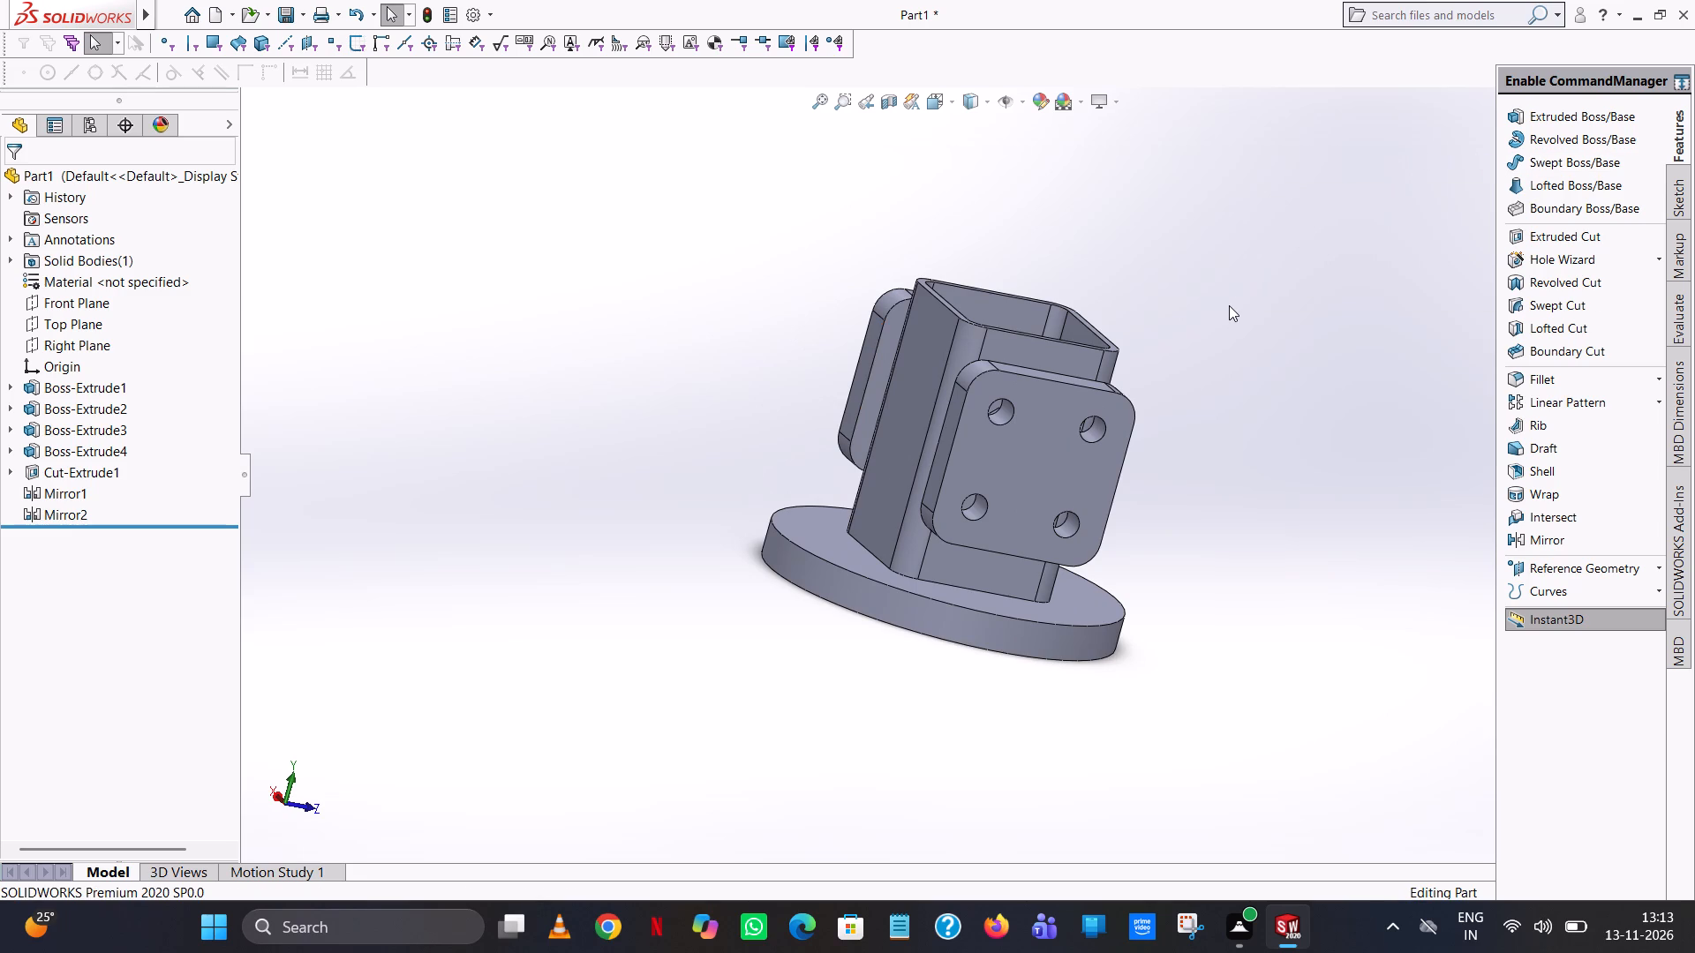
middle_drag(1229, 305, 1199, 245)
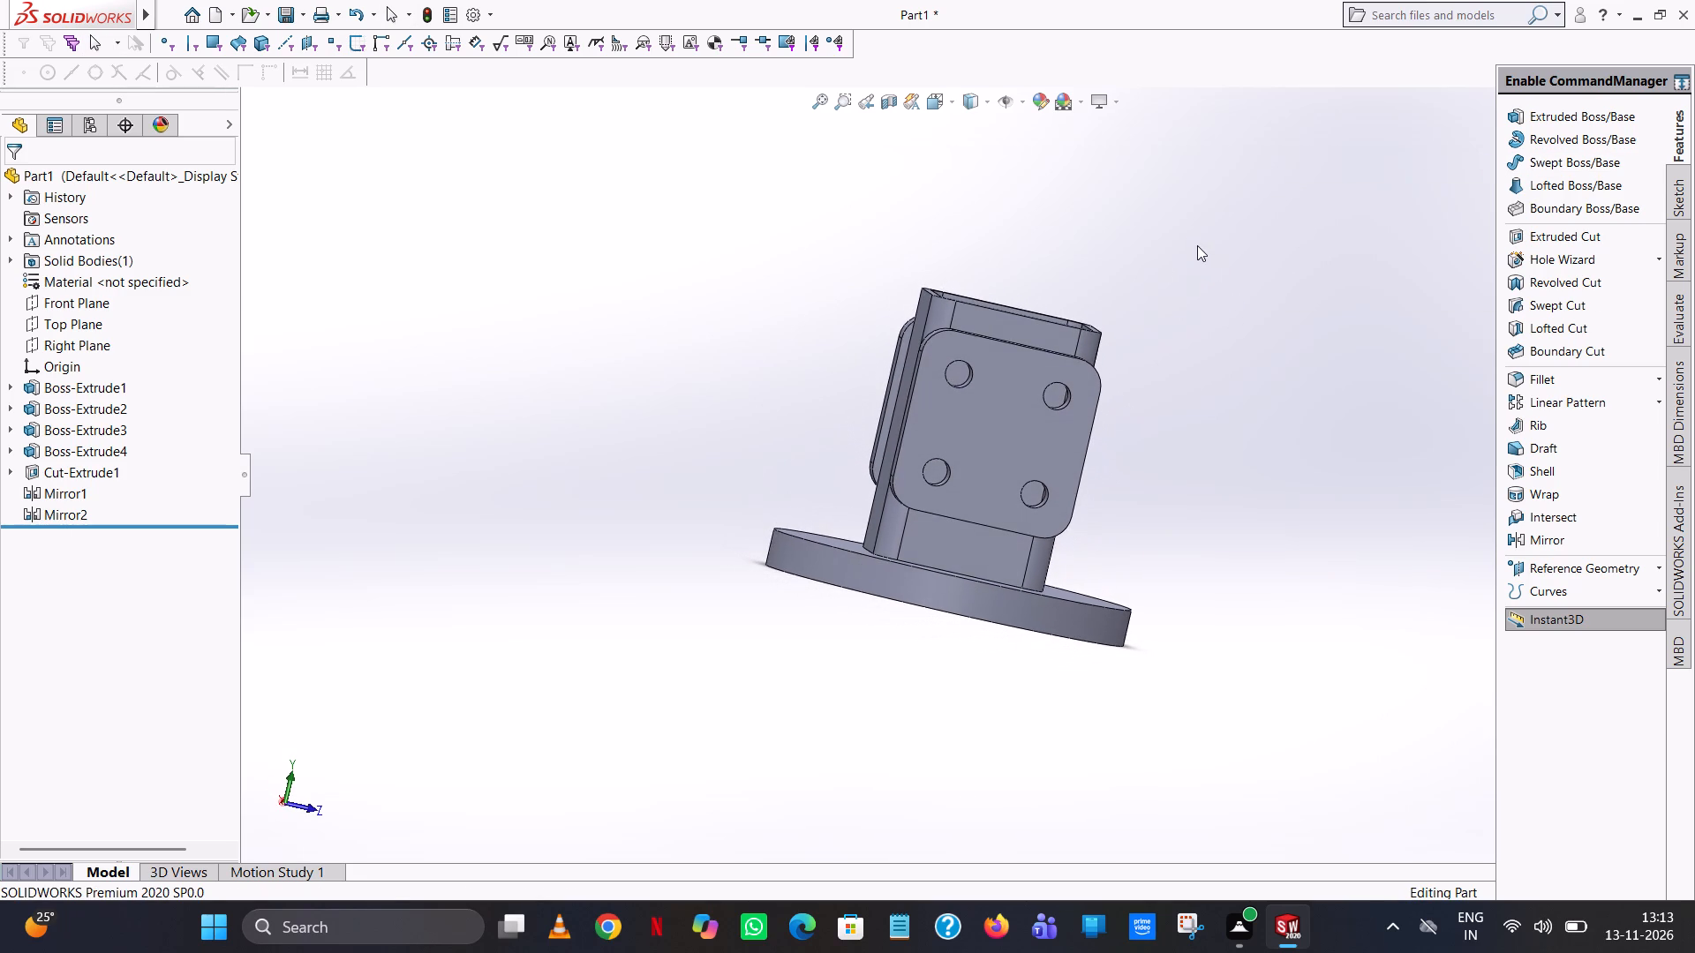
click(1606, 227)
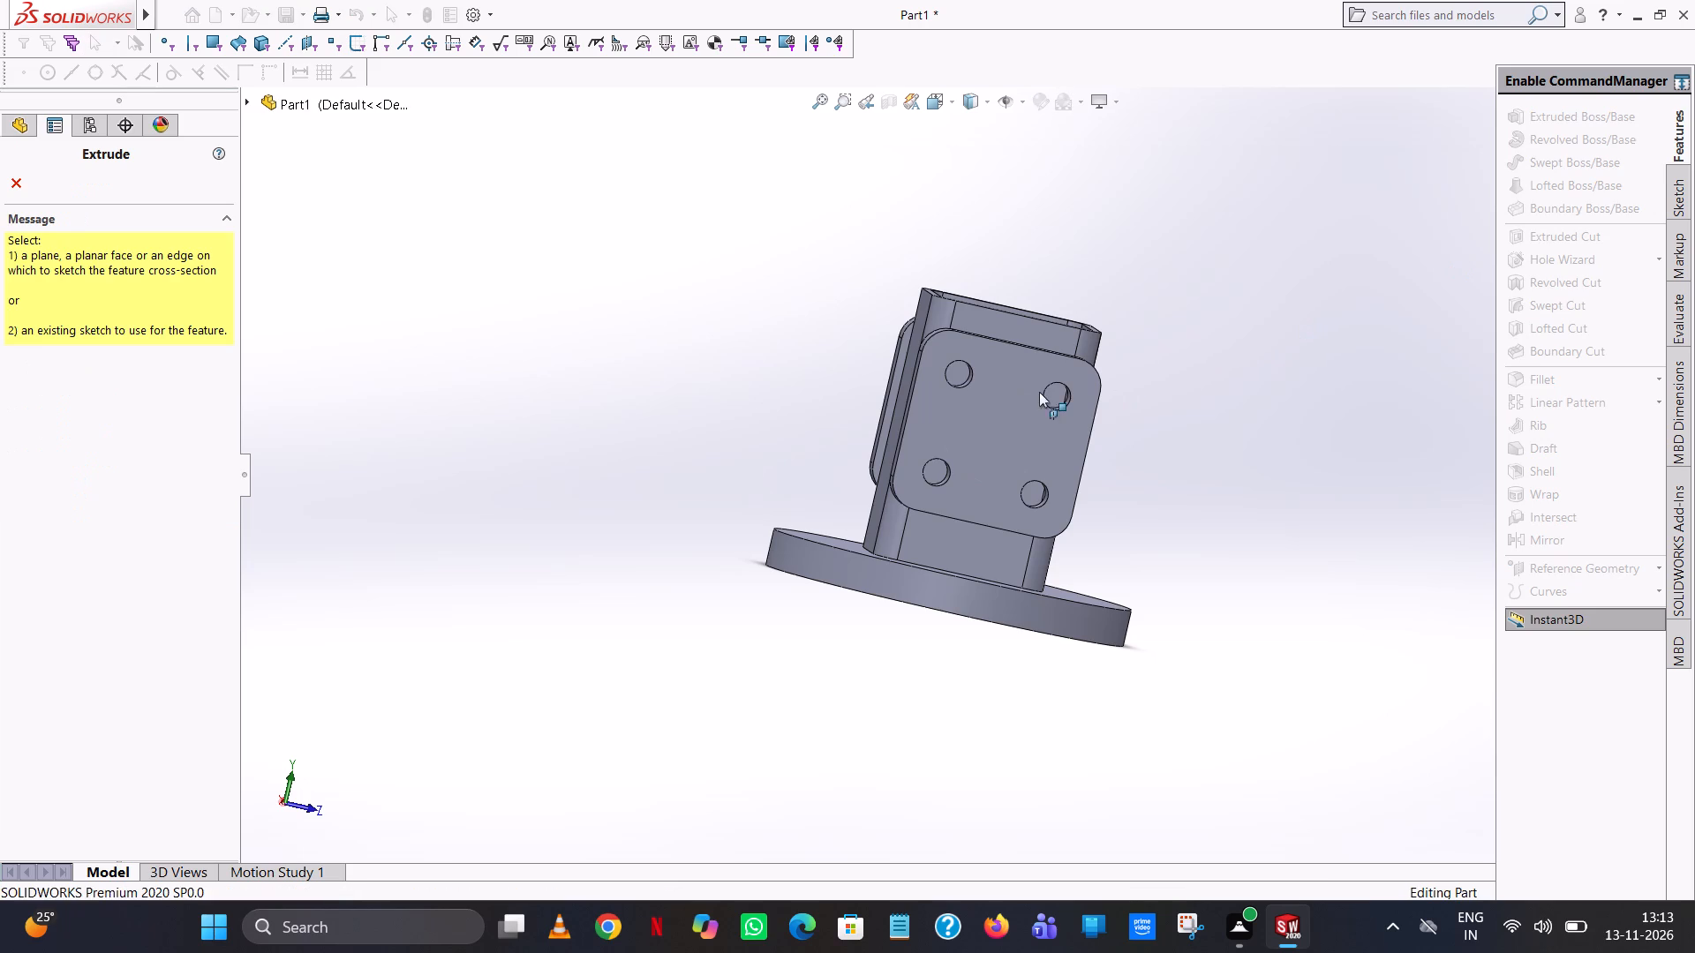
click(1022, 409)
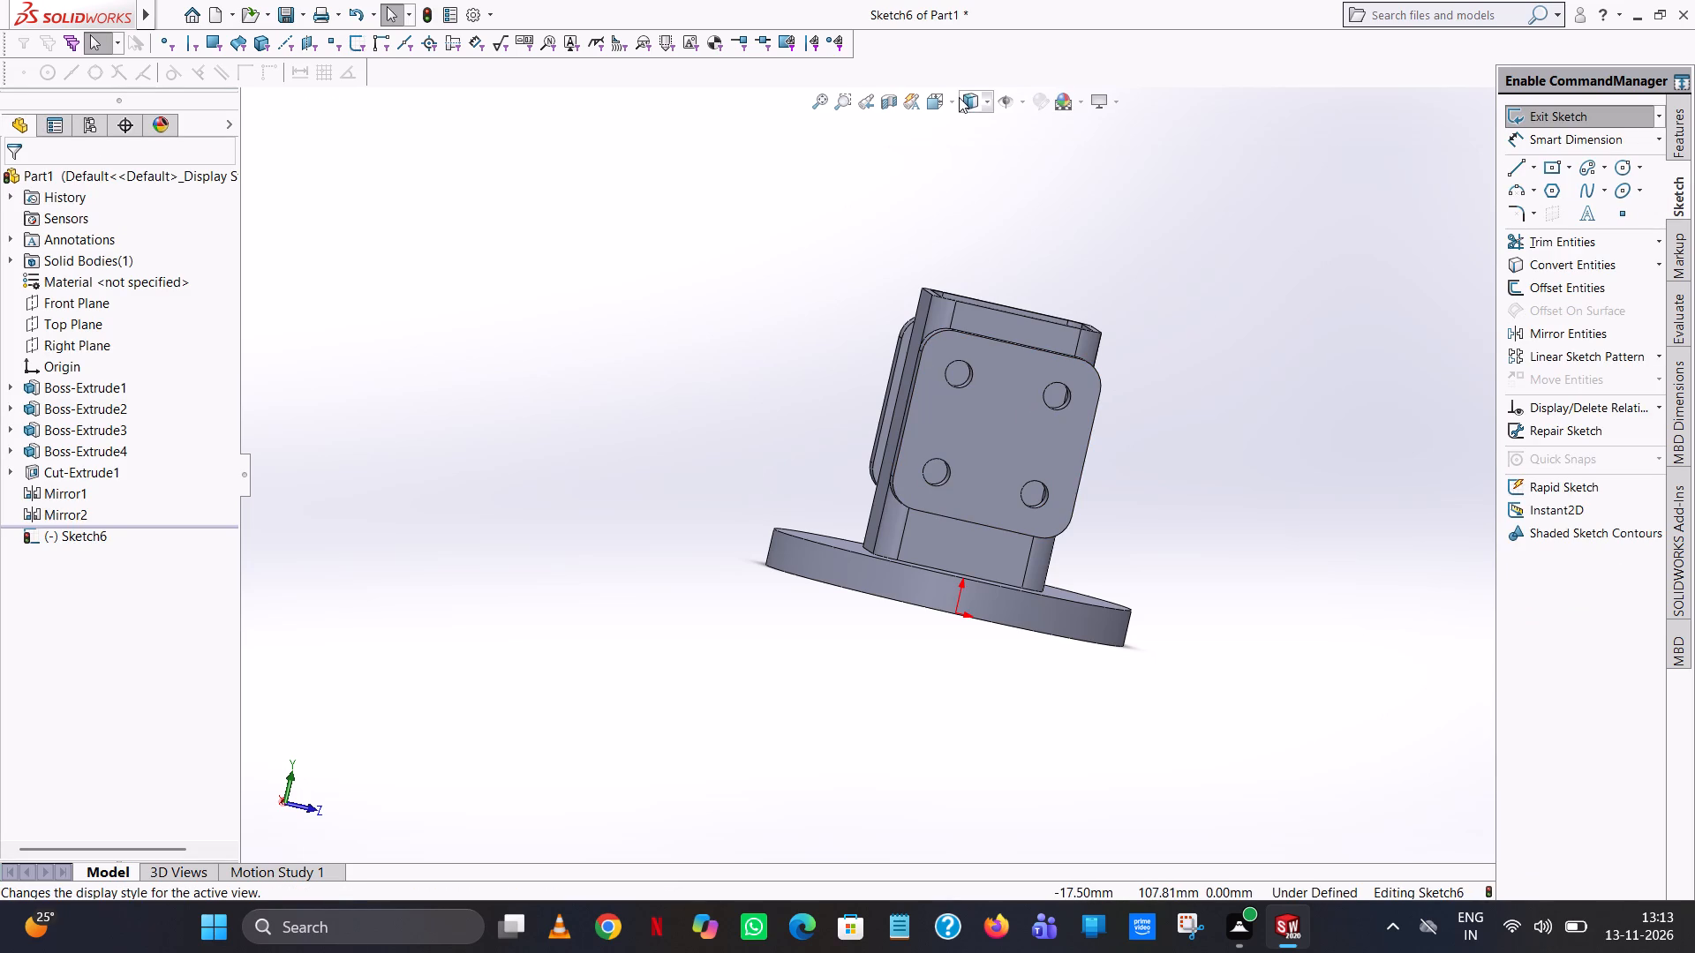
click(954, 96)
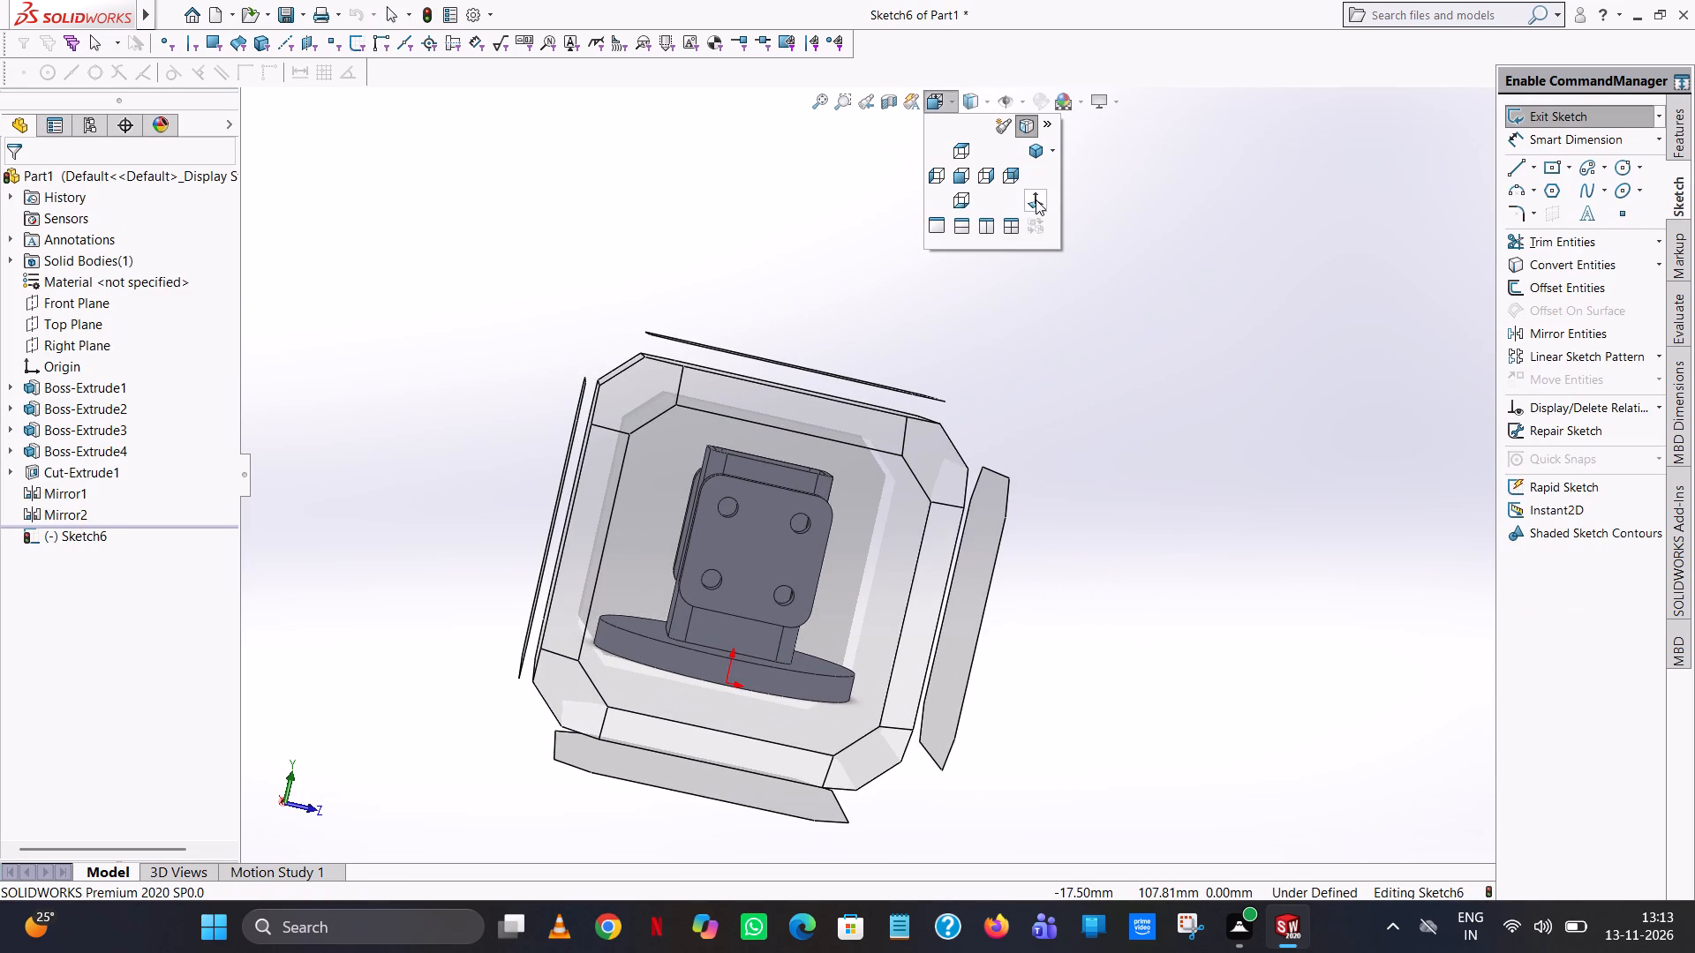
click(1036, 199)
Sketch a vertical line 40 mm long from the origin up to the middle of the side plate.
click(1510, 171)
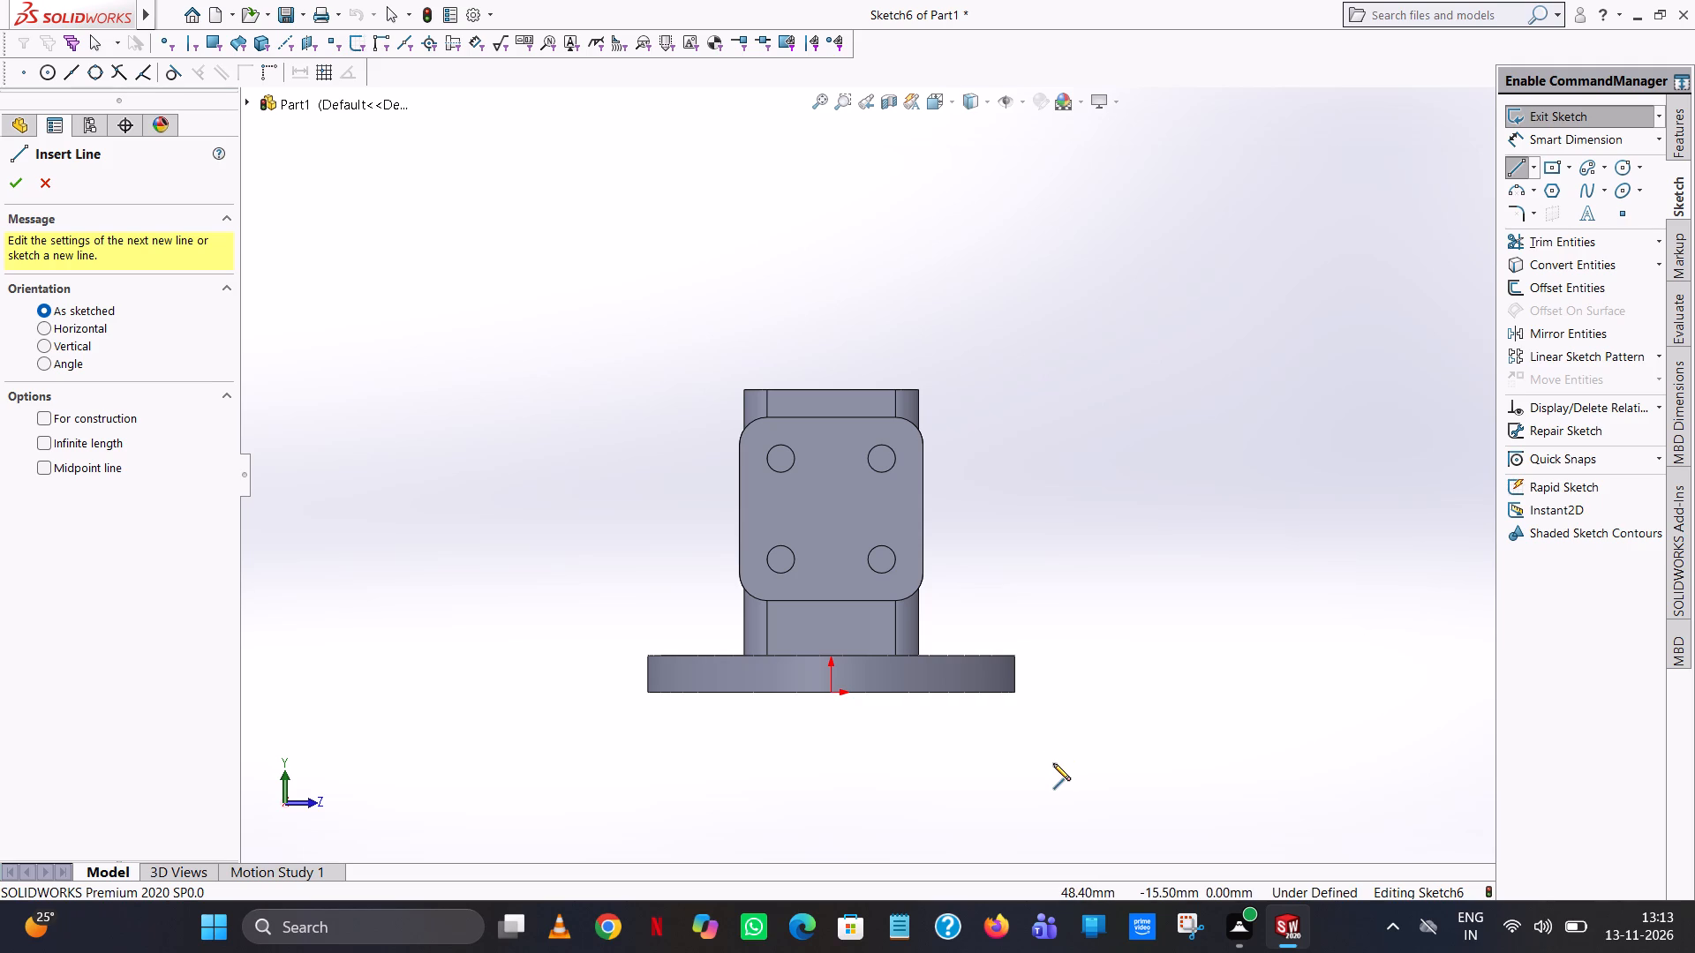
click(829, 694)
scroll(842, 577, down, 9)
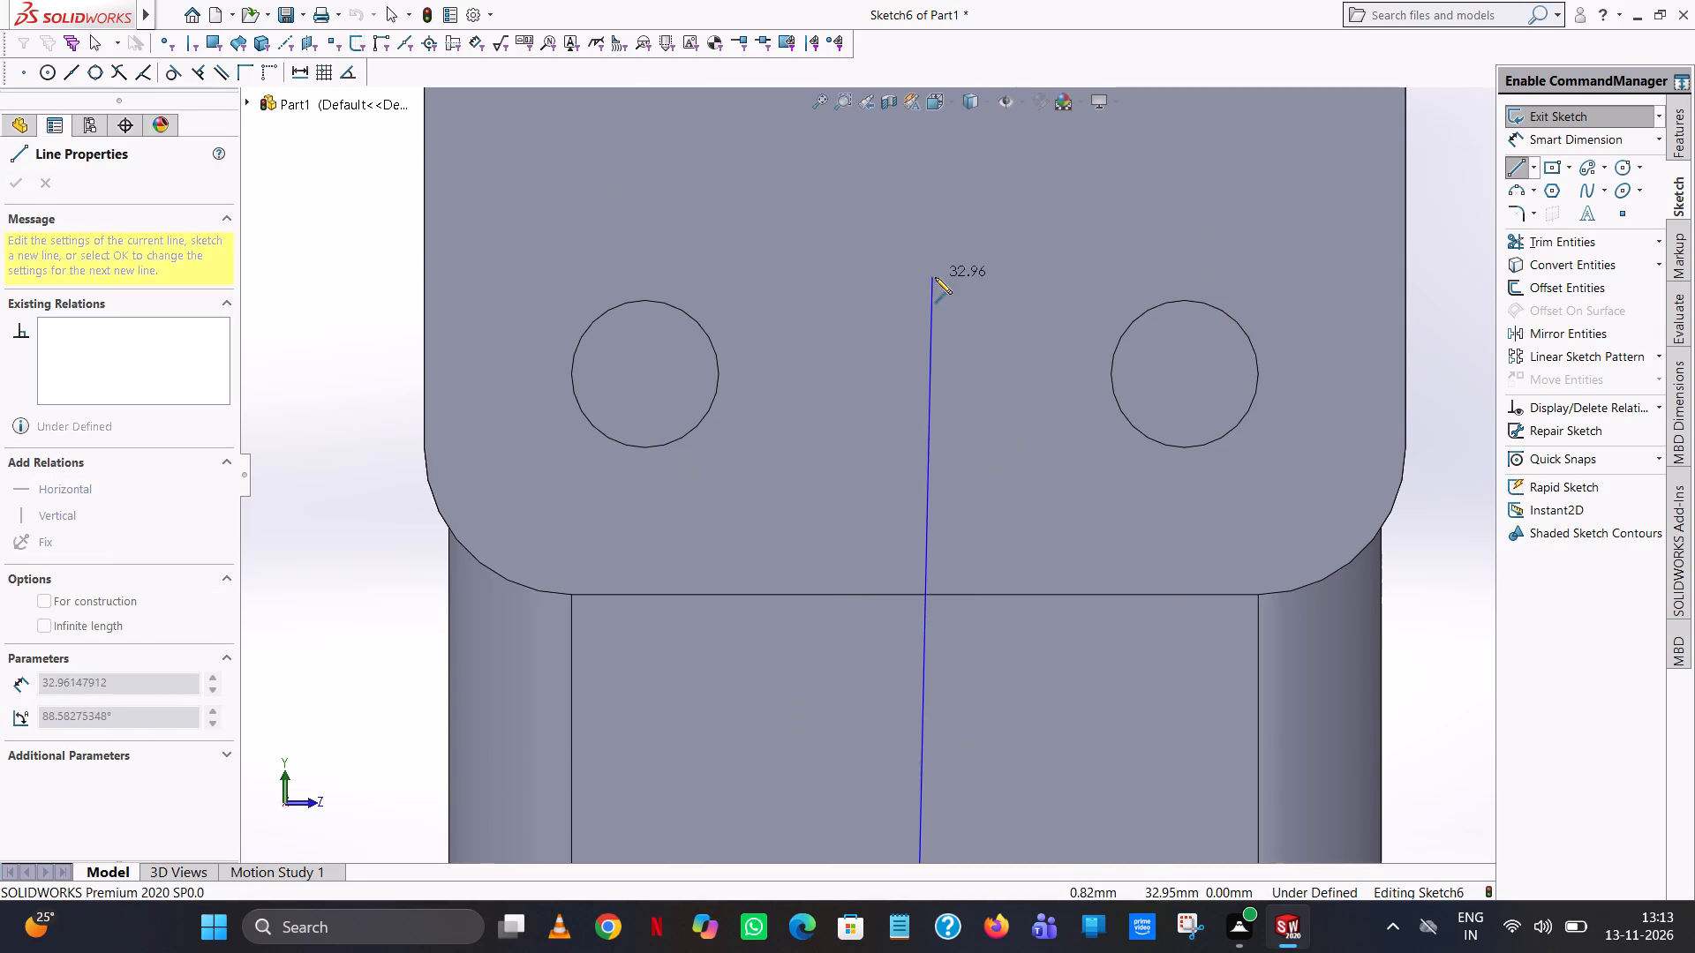
click(912, 280)
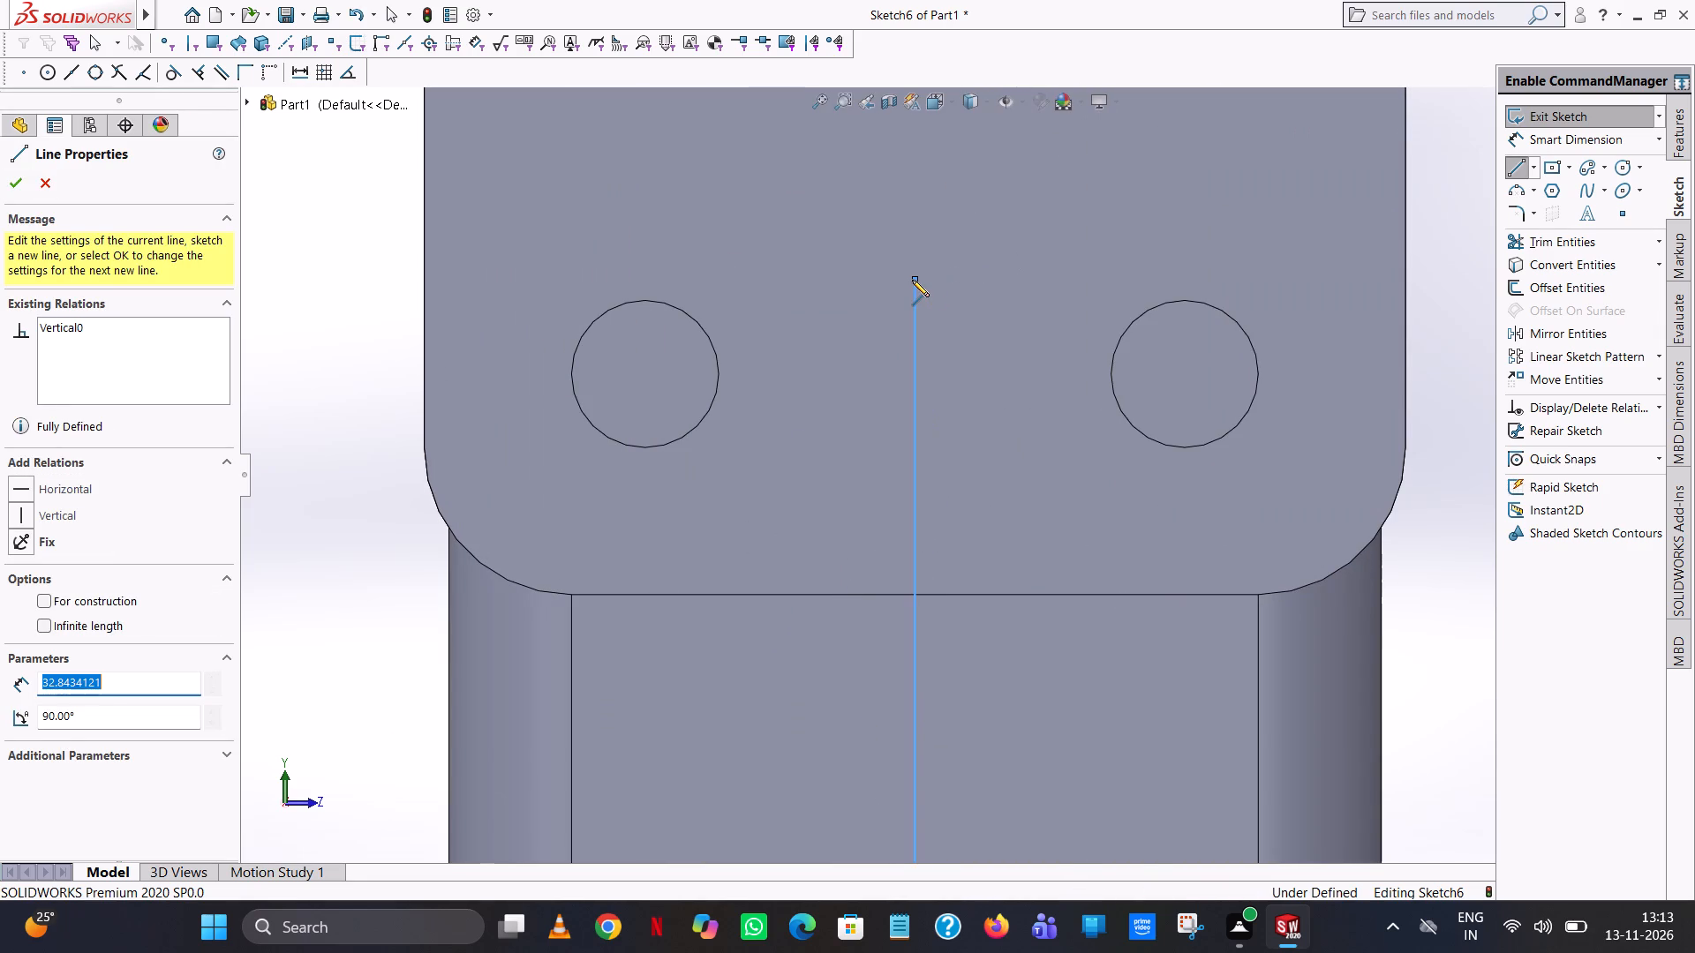
text(40)
key(Return)
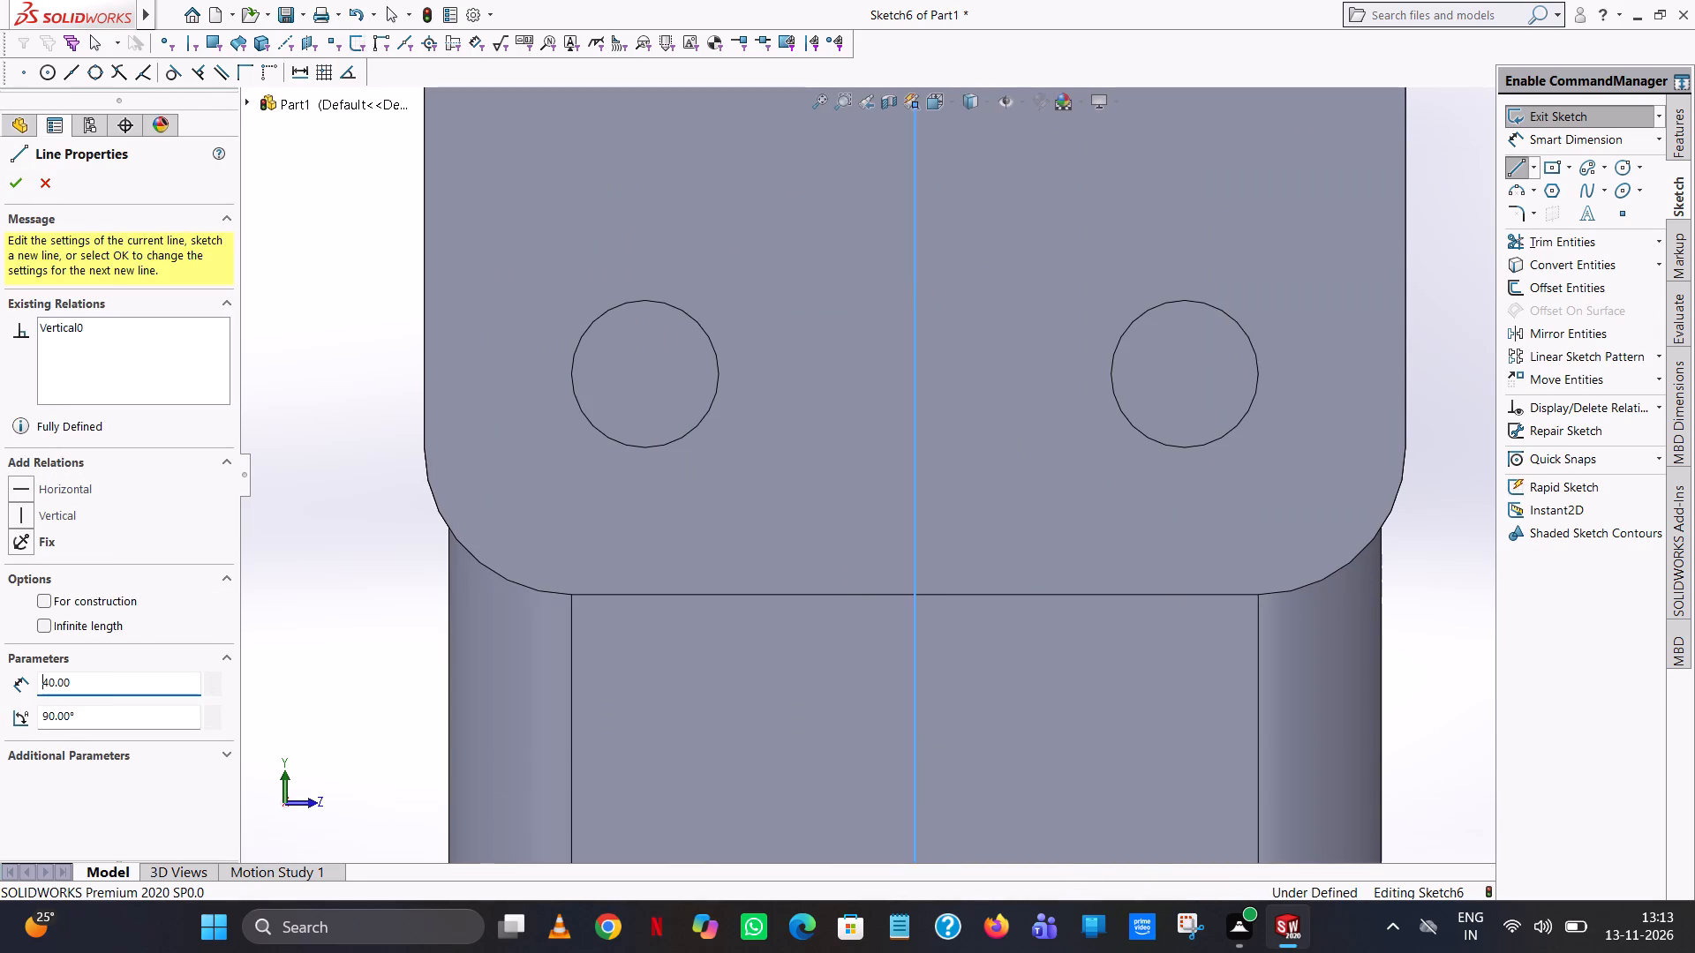
right_click(912, 280)
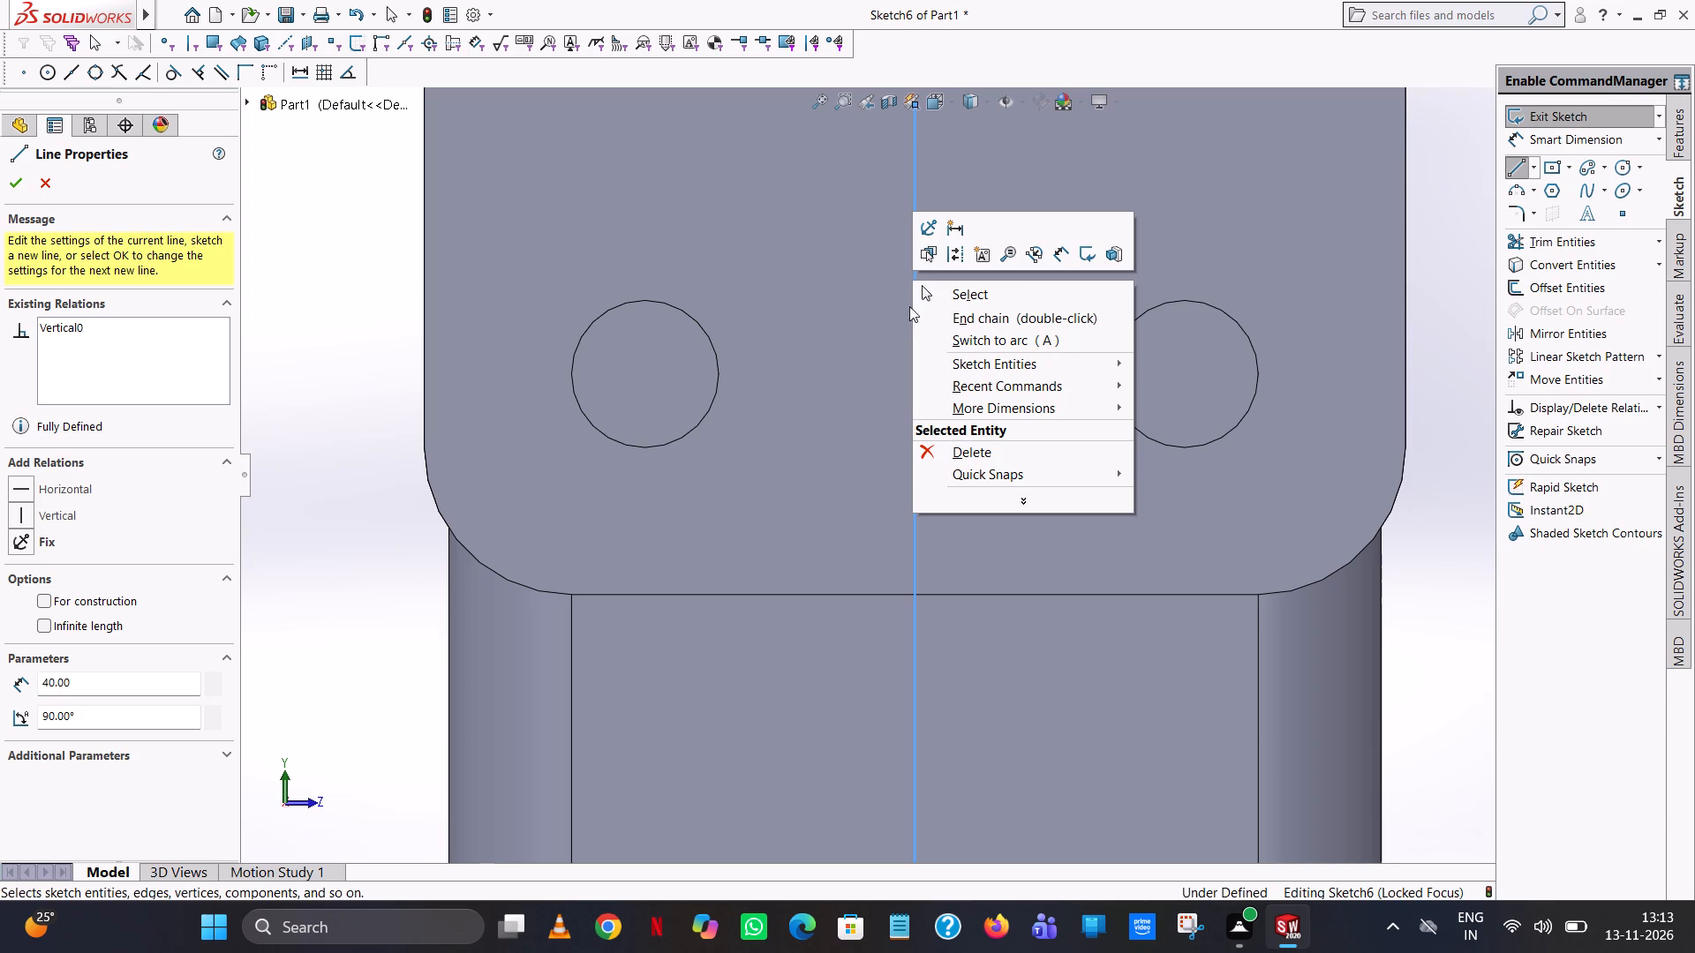
click(988, 300)
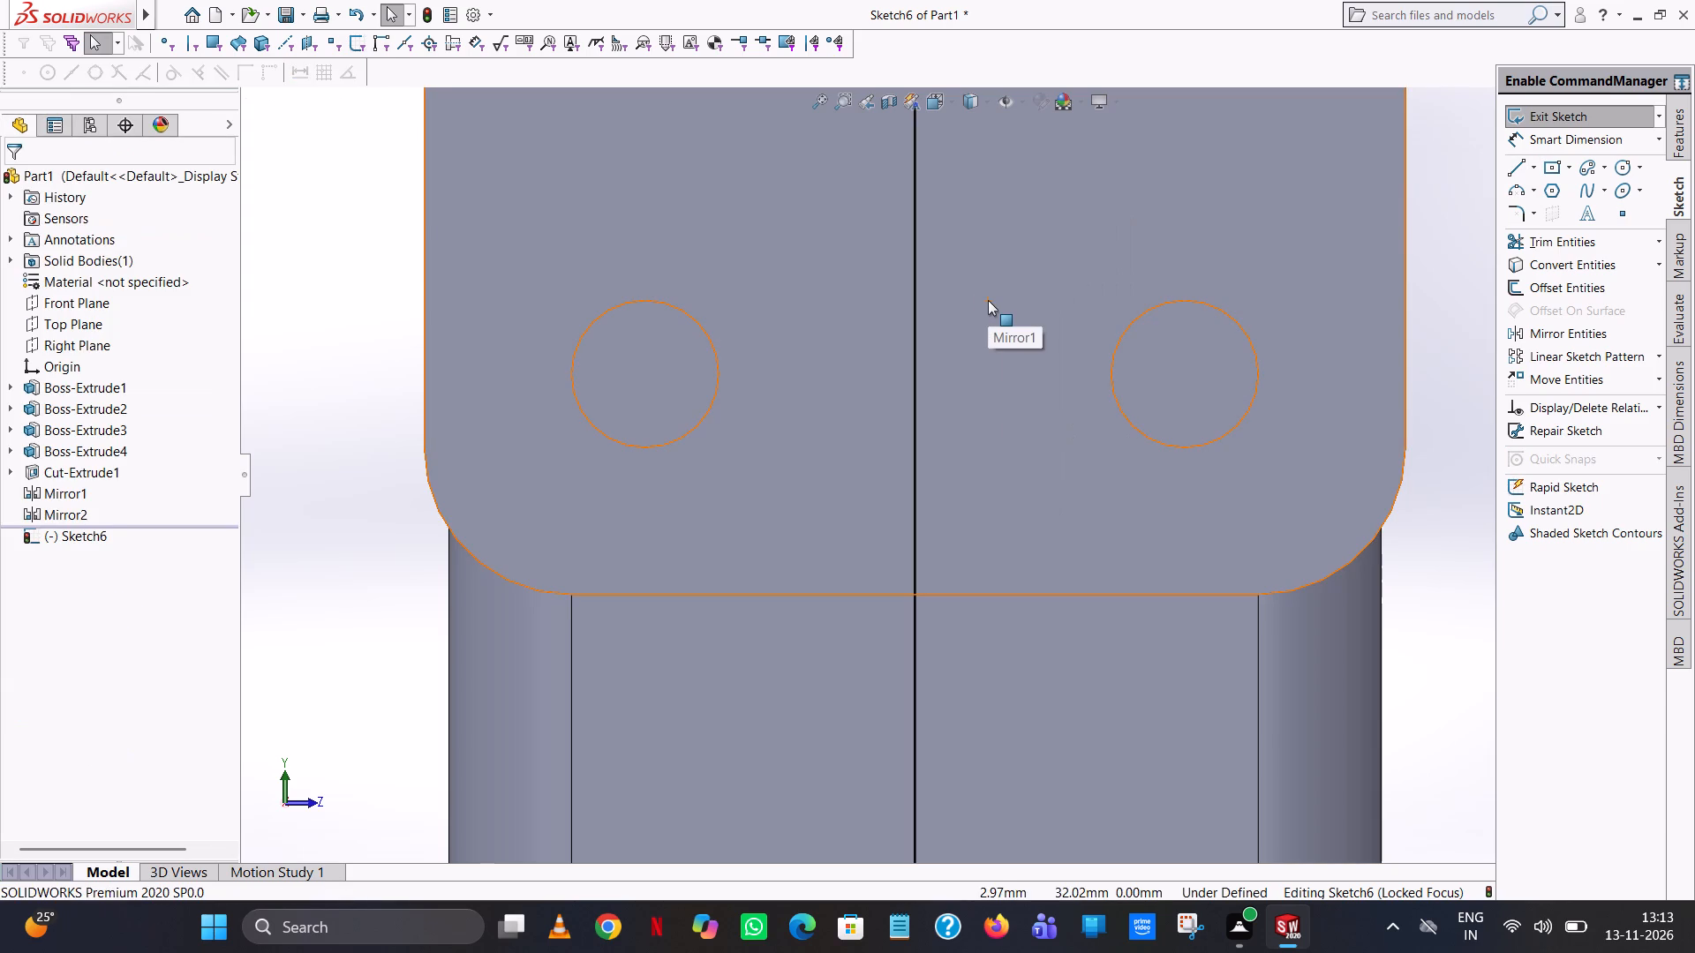
Examine the column's hollow interior, both side bosses and both plates from above.
scroll(988, 300, up, 4)
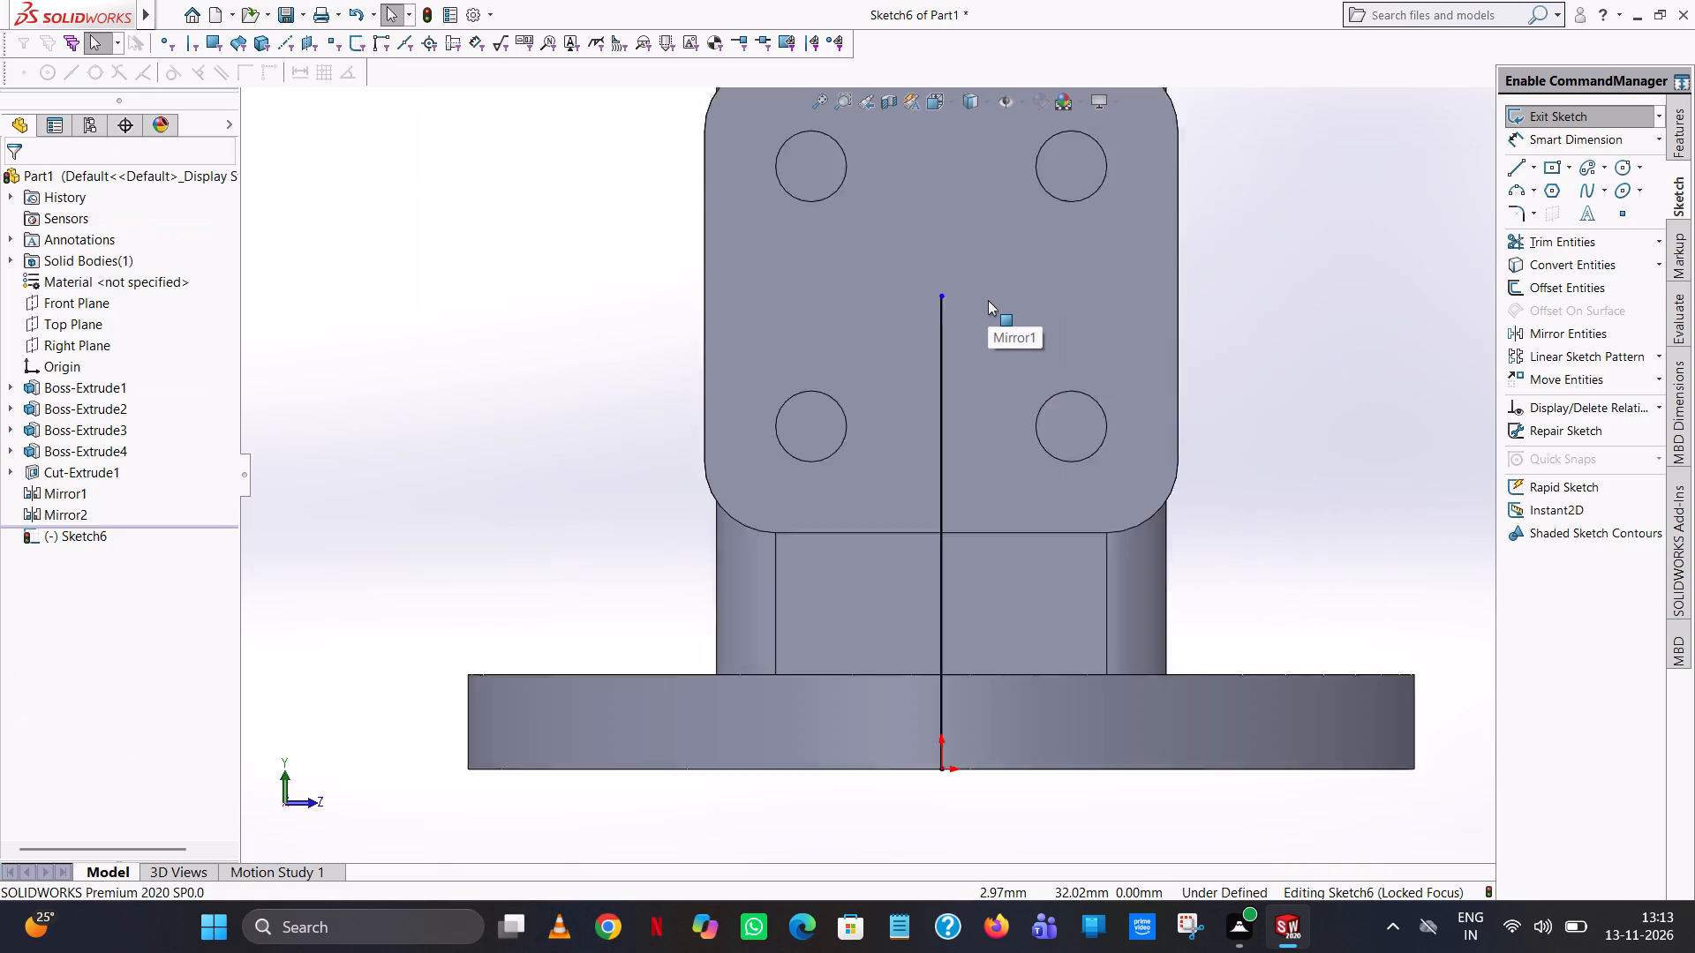
scroll(988, 300, up, 4)
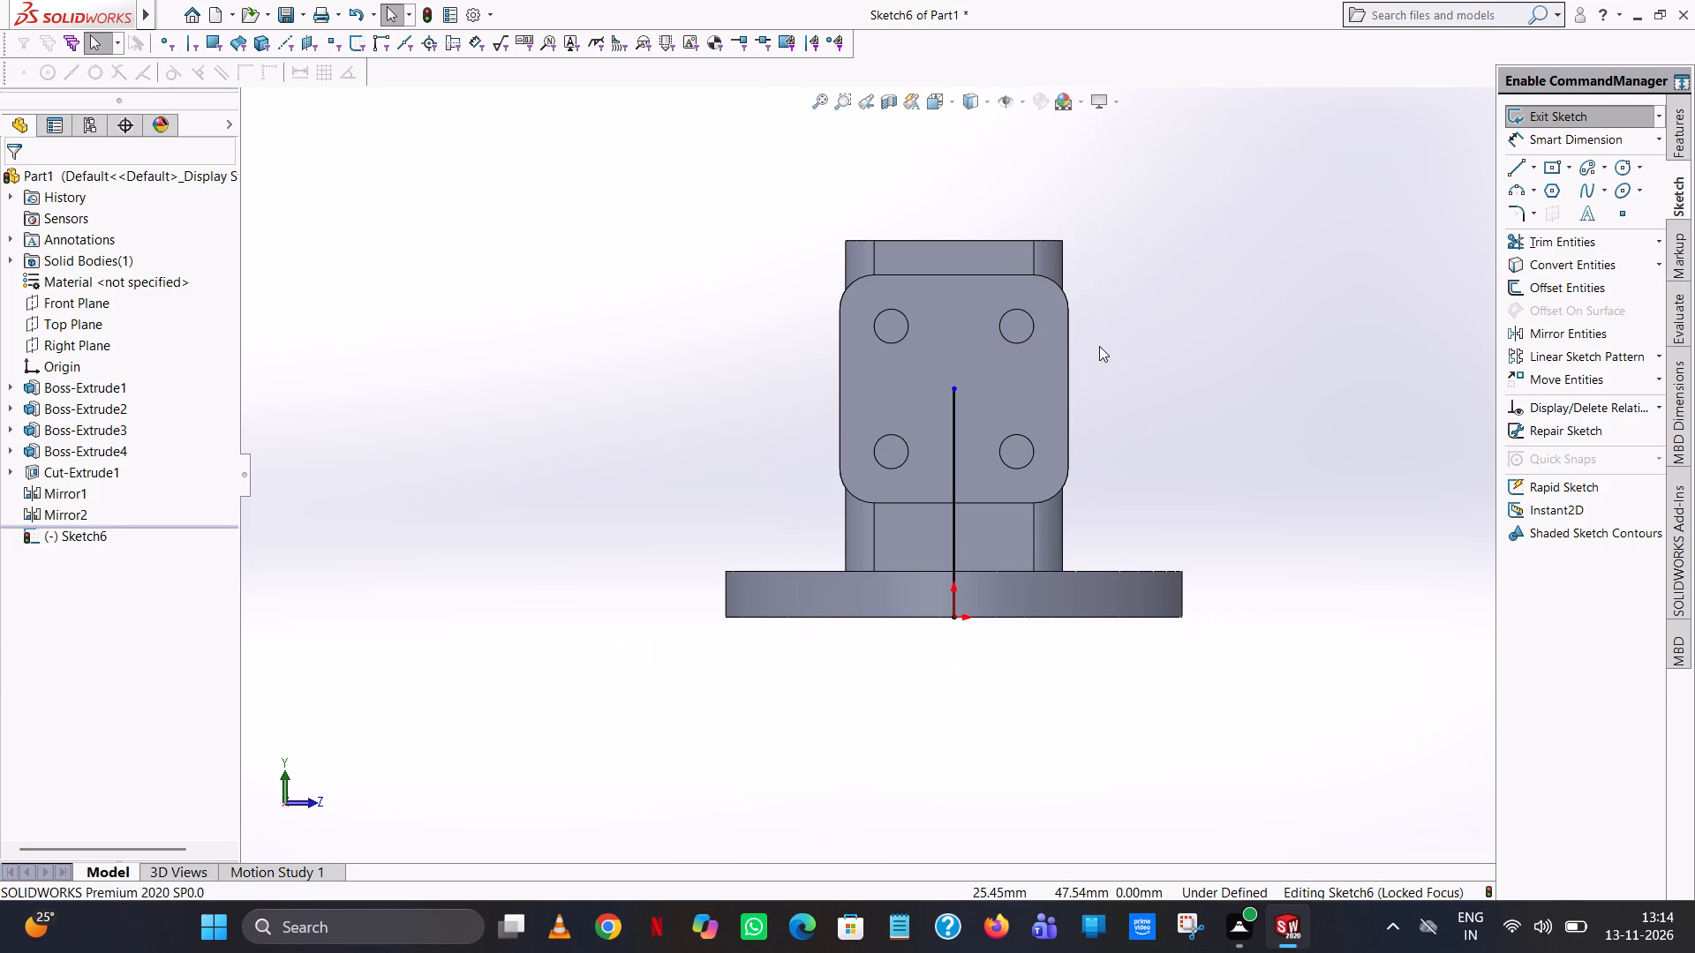
scroll(1171, 349, up, 1)
middle_drag(1169, 363, 1143, 783)
scroll(1155, 723, up, 1)
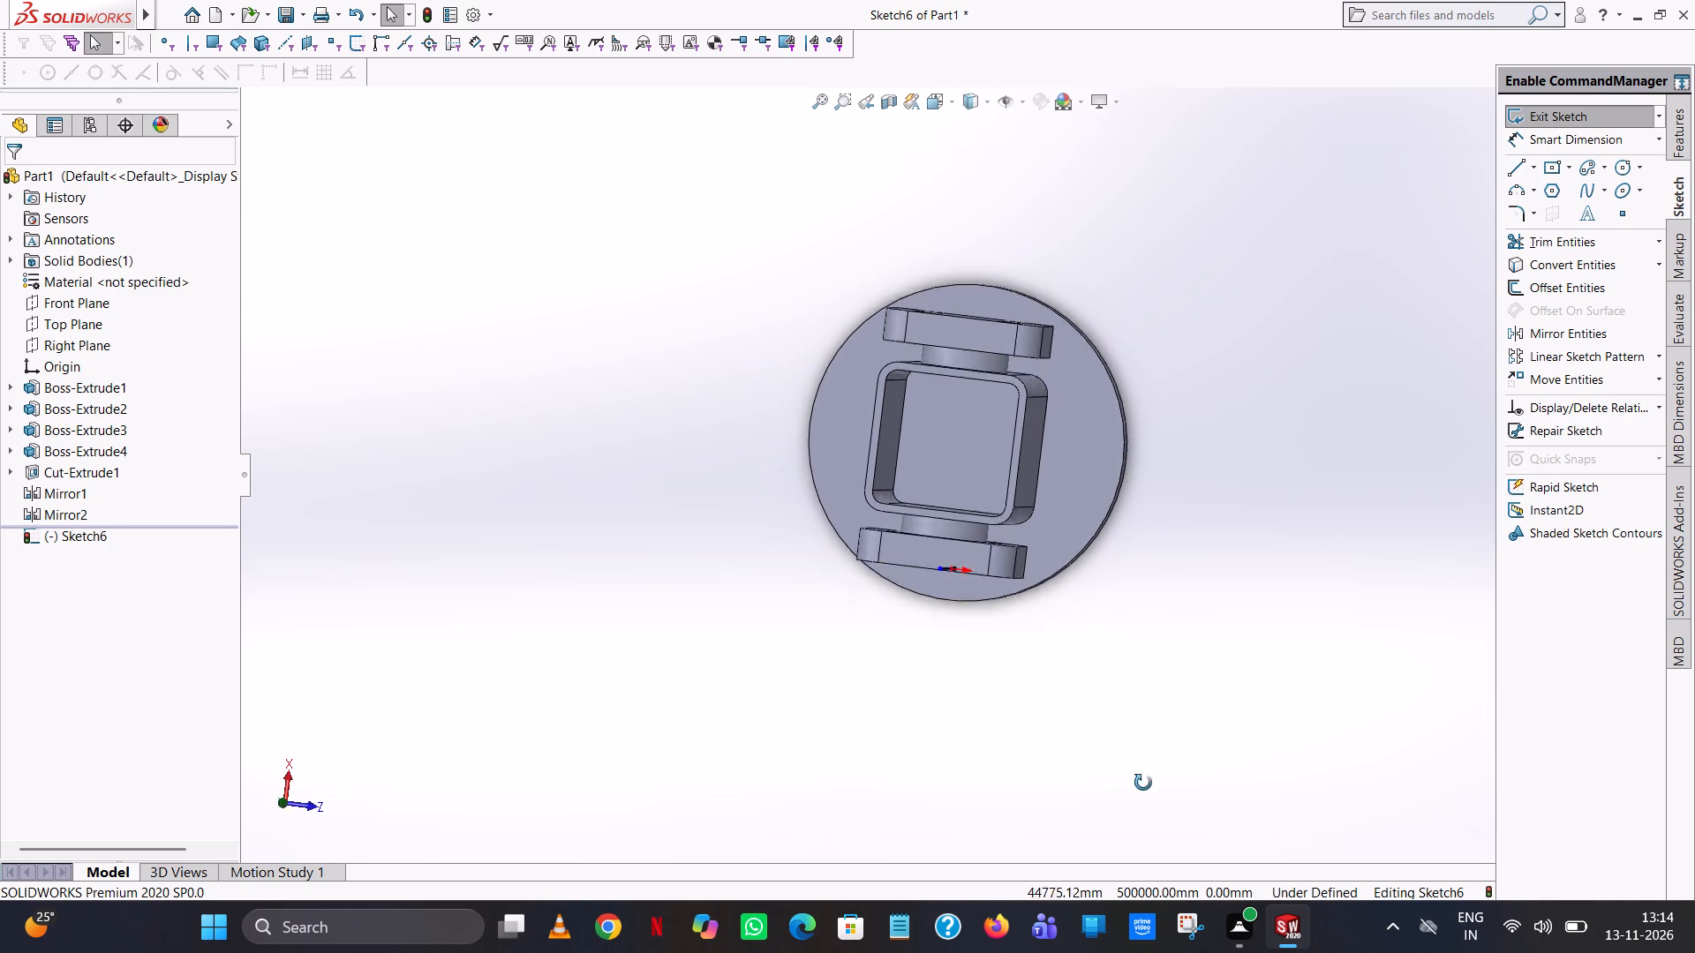
middle_drag(1143, 783, 1141, 787)
scroll(1036, 416, down, 9)
middle_drag(939, 462, 965, 411)
scroll(960, 409, up, 9)
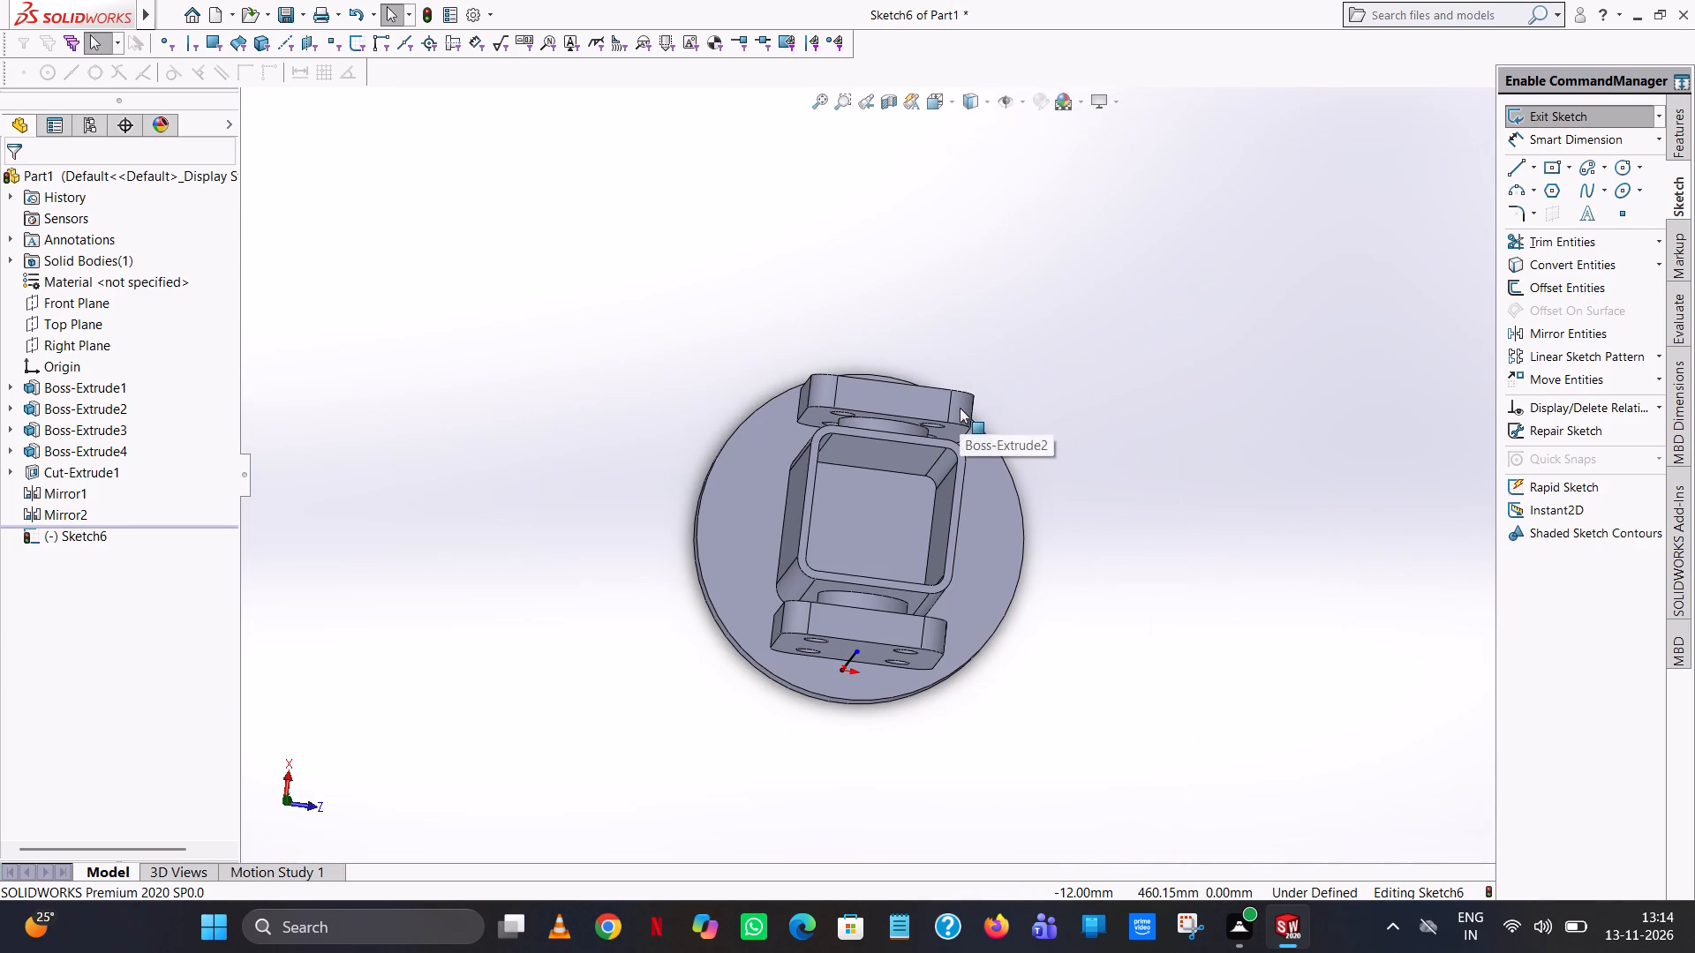
scroll(923, 470, down, 1)
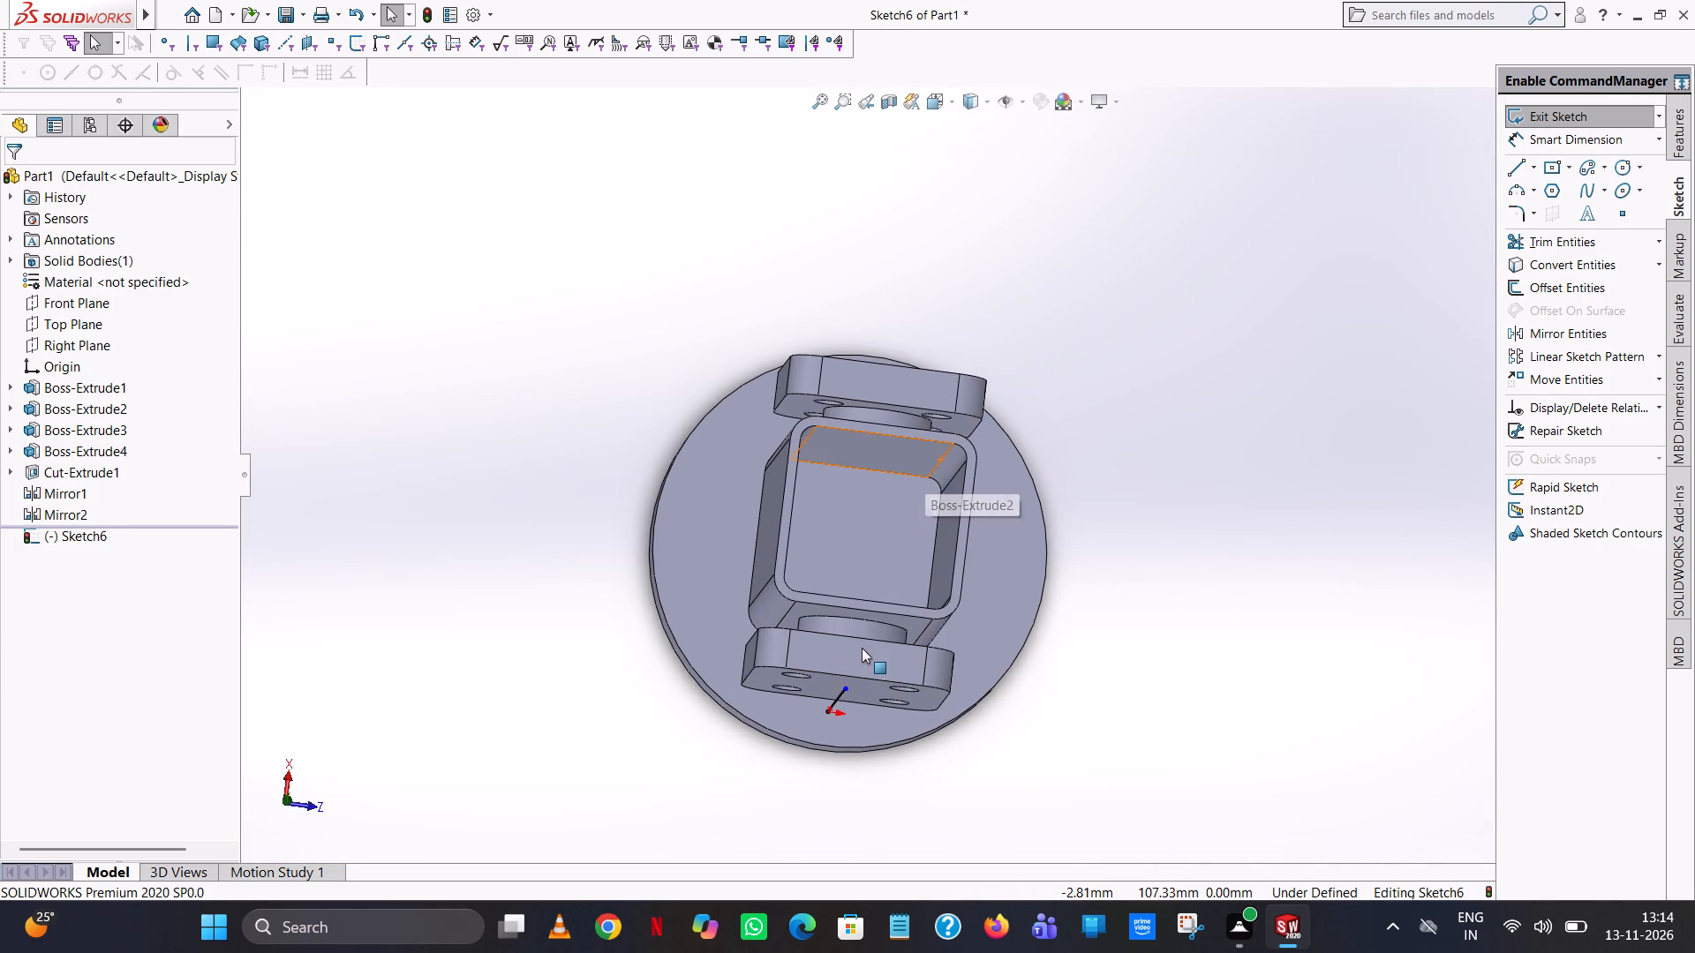
Sketch a circle of 9 mm radius centred on the upper end of the vertical line on the side plate.
middle_drag(862, 641, 897, 318)
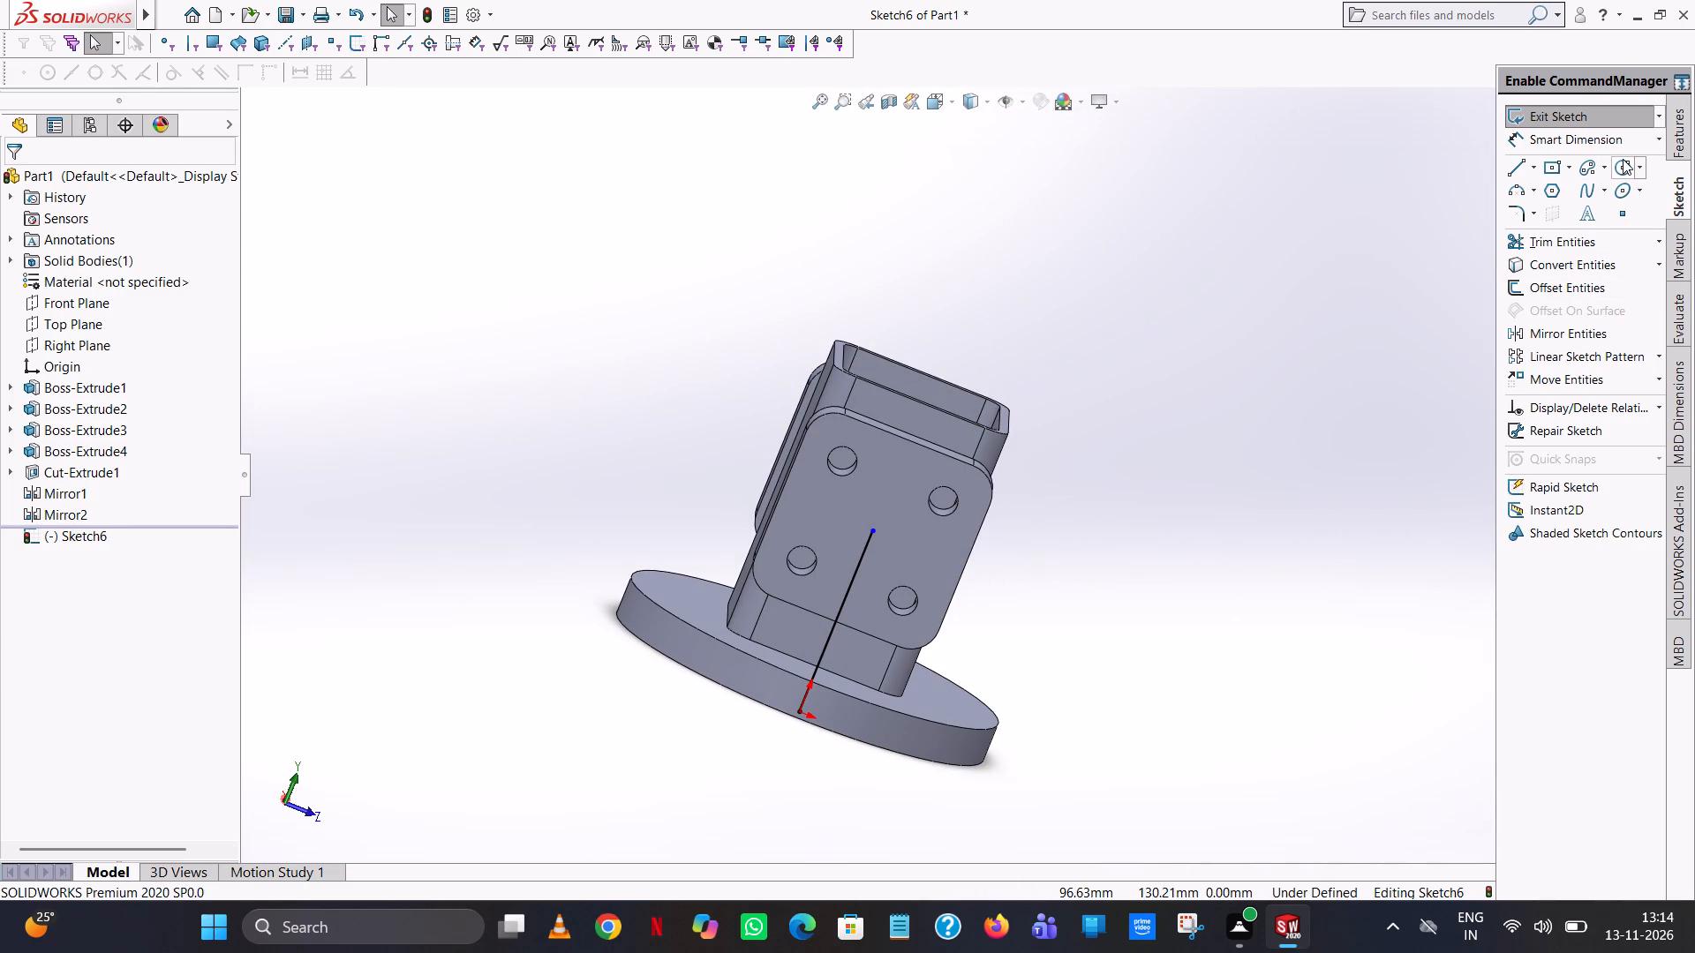
click(1623, 159)
click(870, 529)
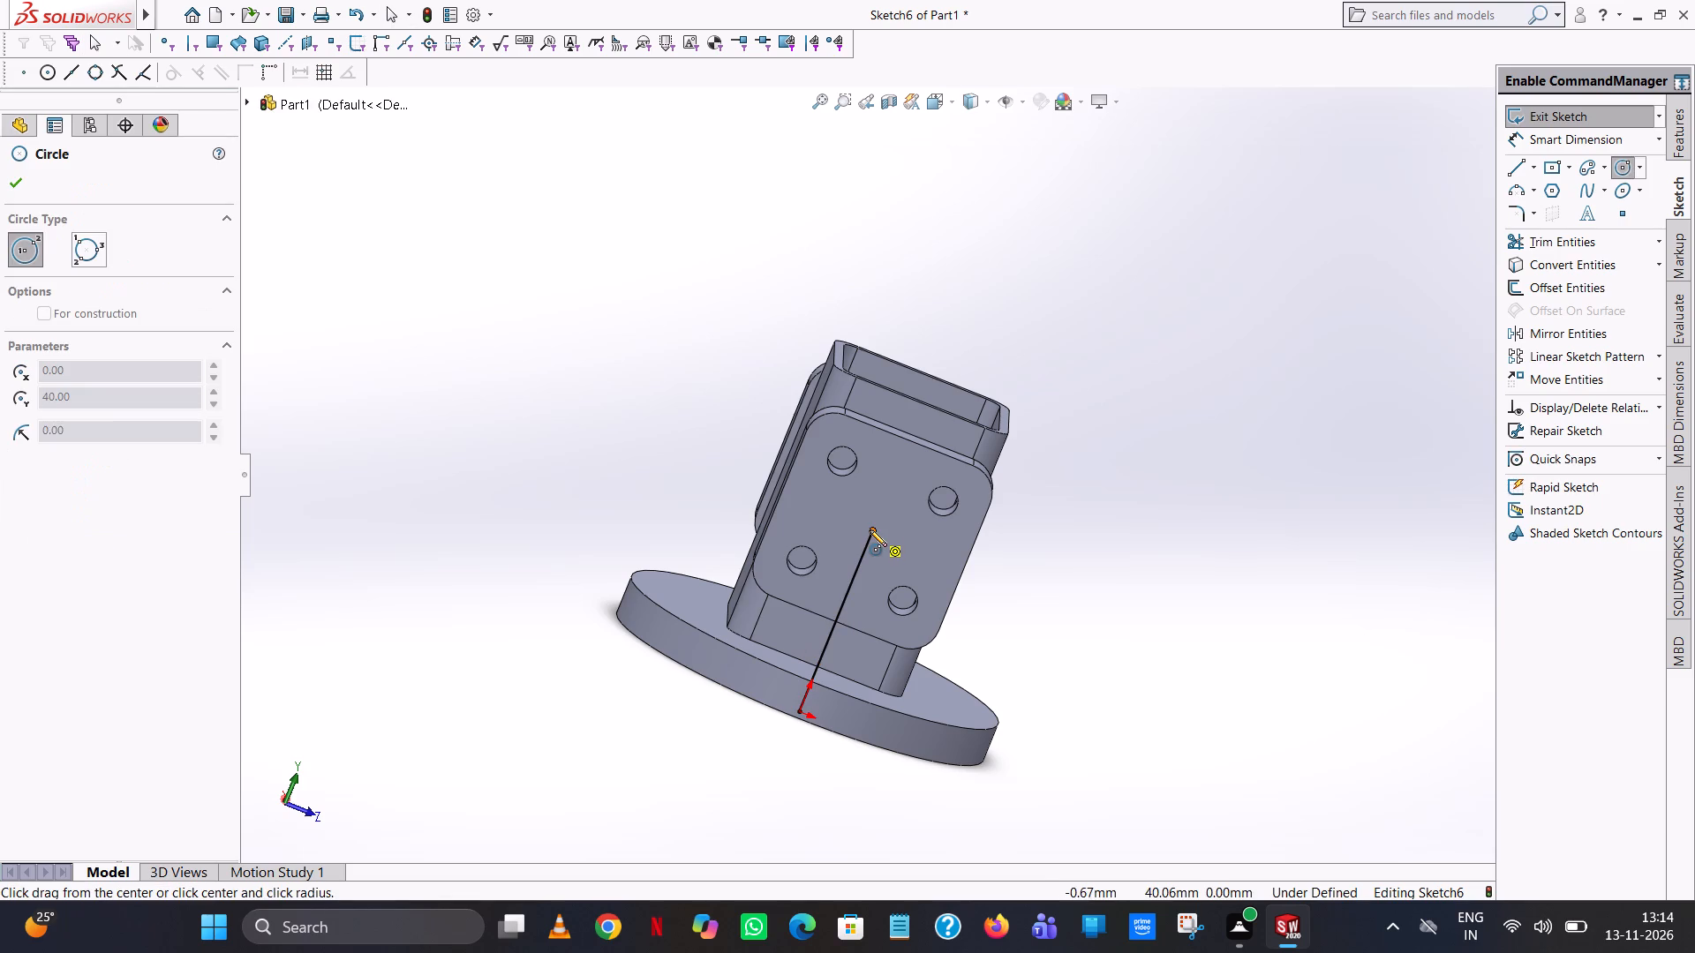
click(910, 507)
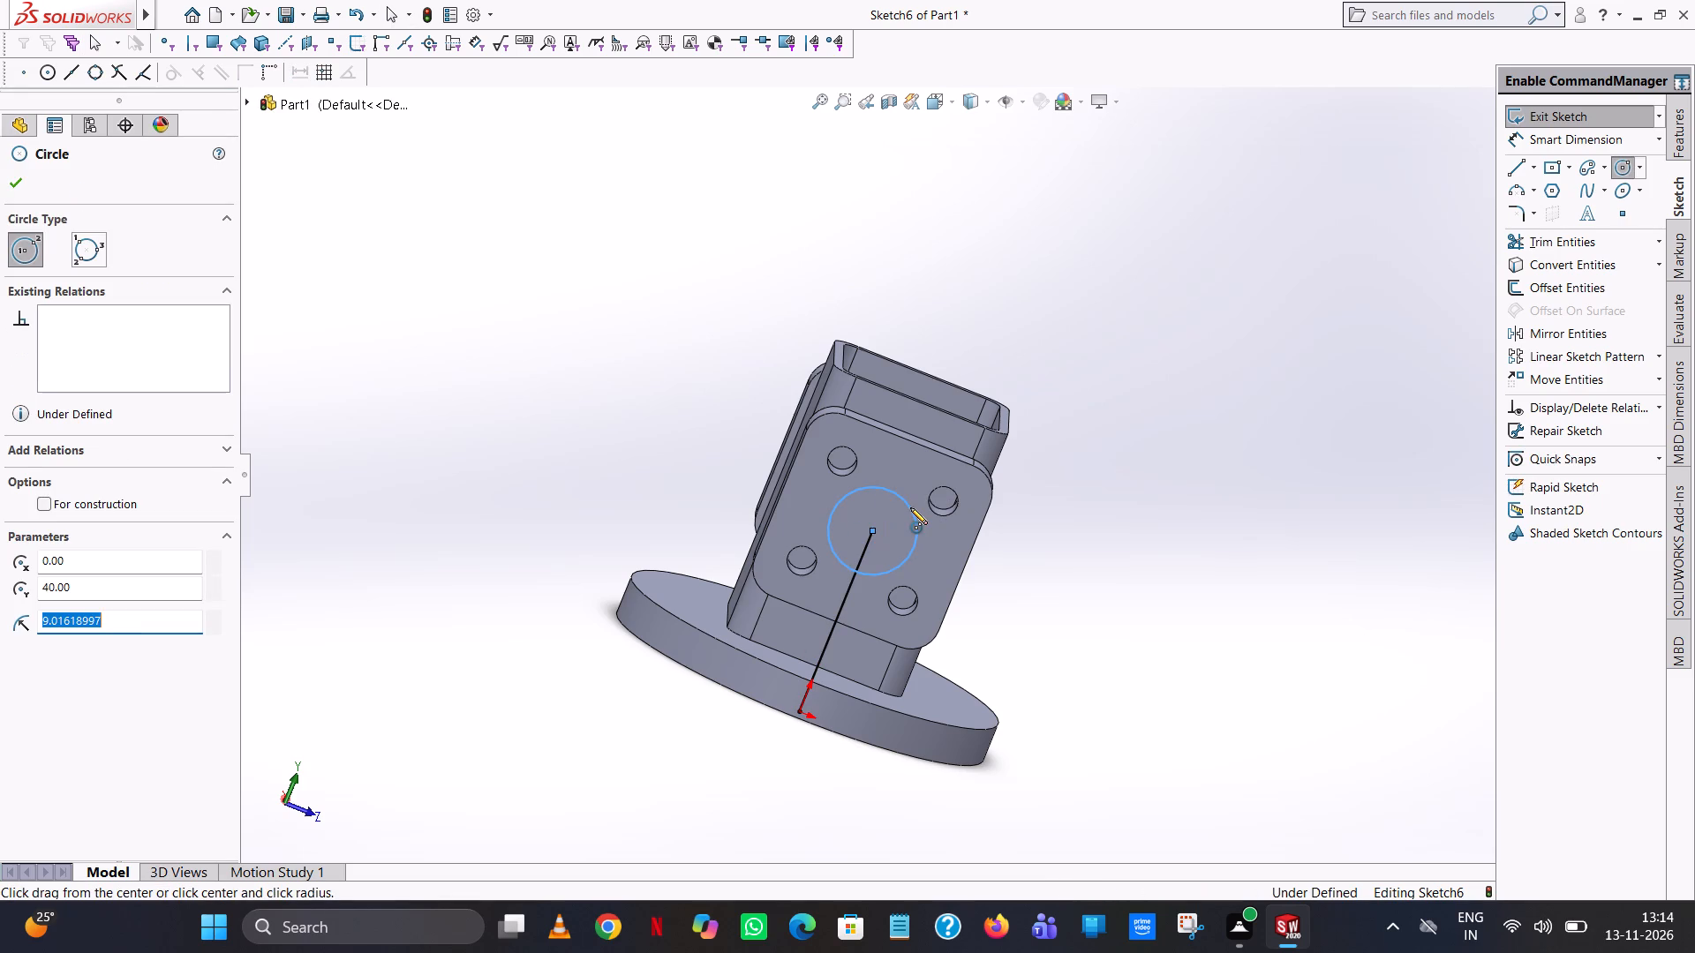
key(9)
key(Return)
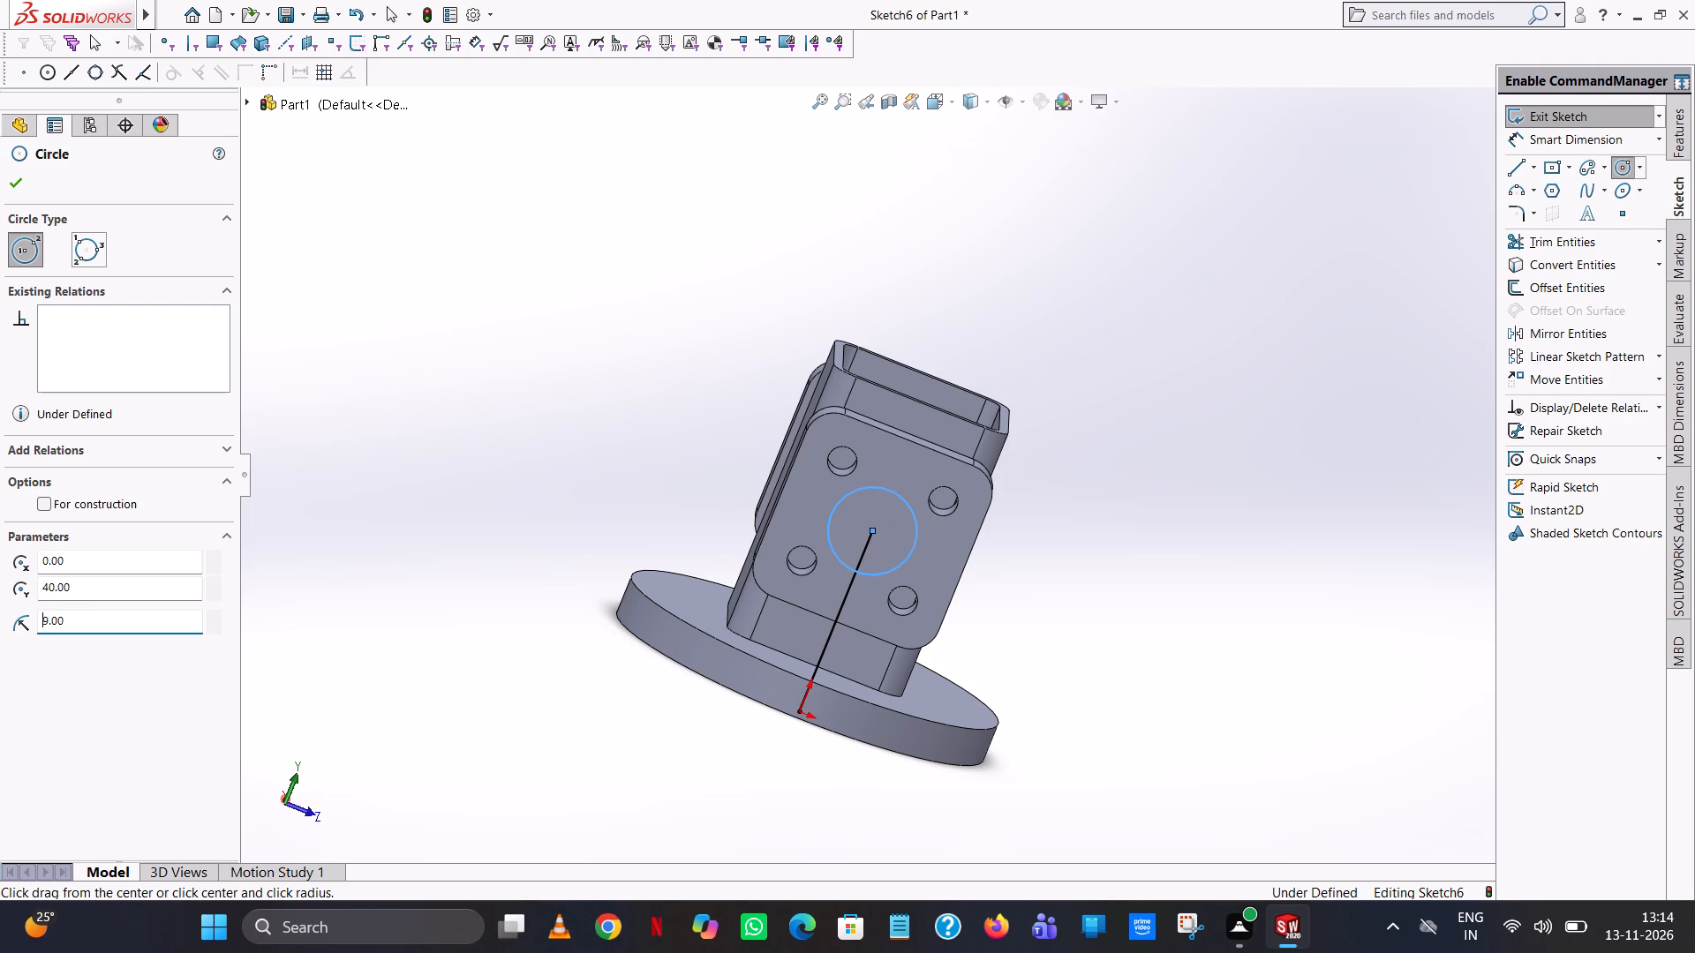
right_click(910, 507)
click(971, 520)
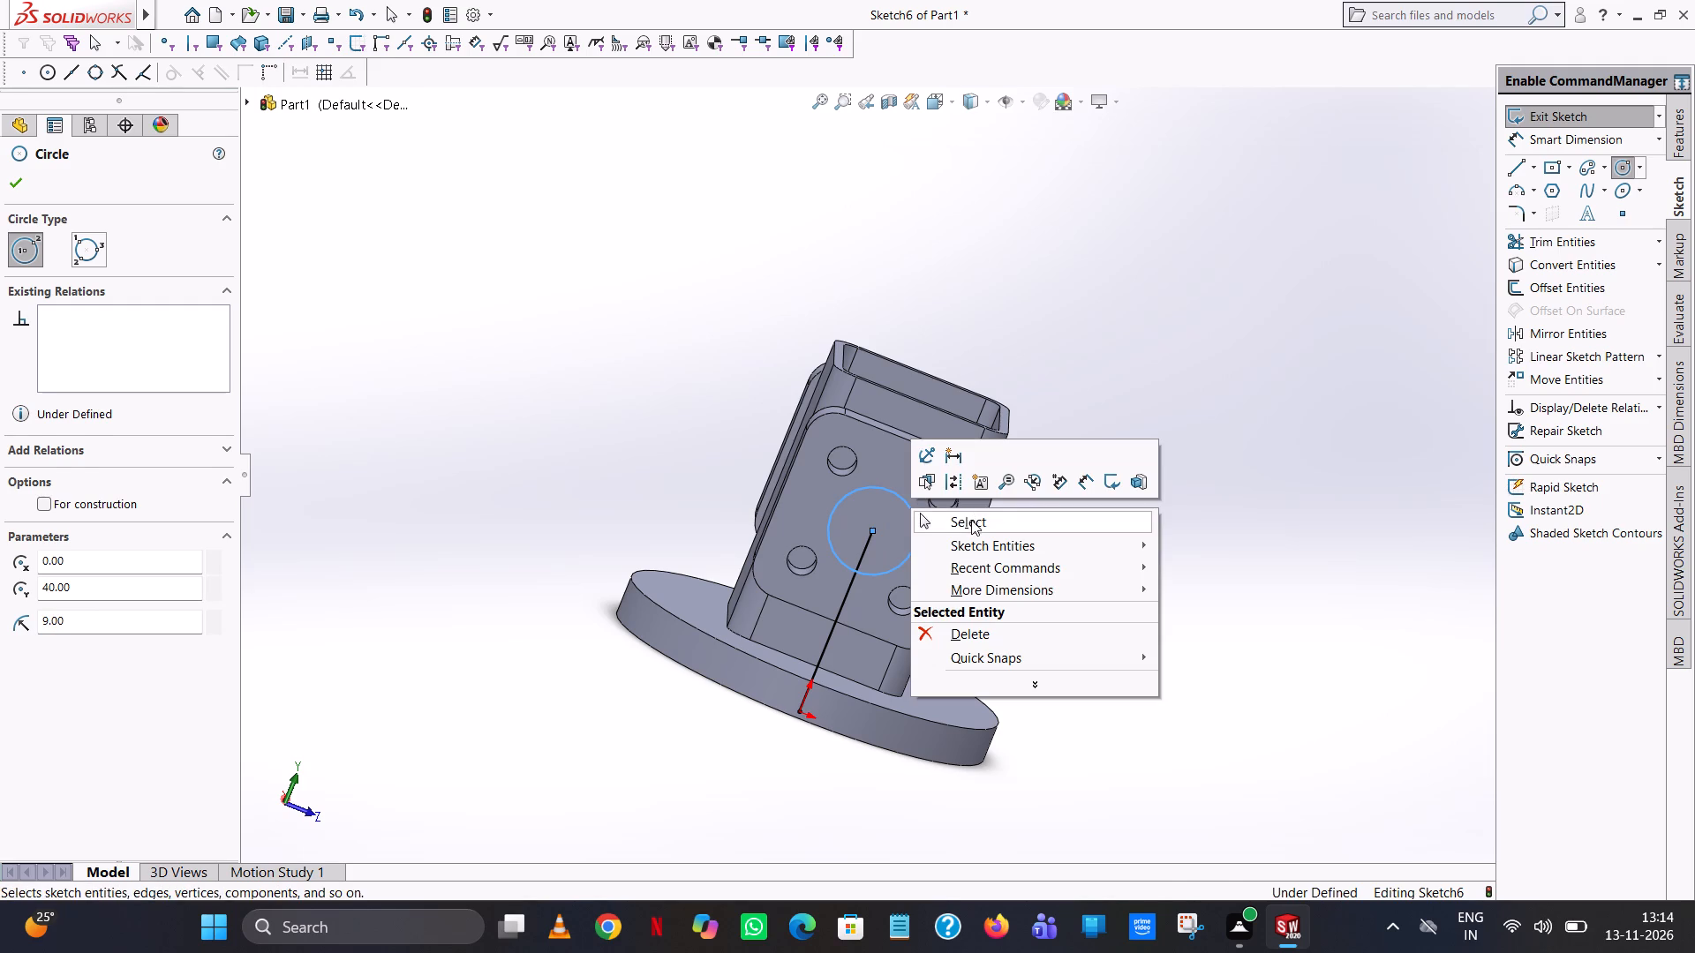
Trim away the vertical line between the origin and the circle's centre, both inside and outside the circle.
click(1546, 239)
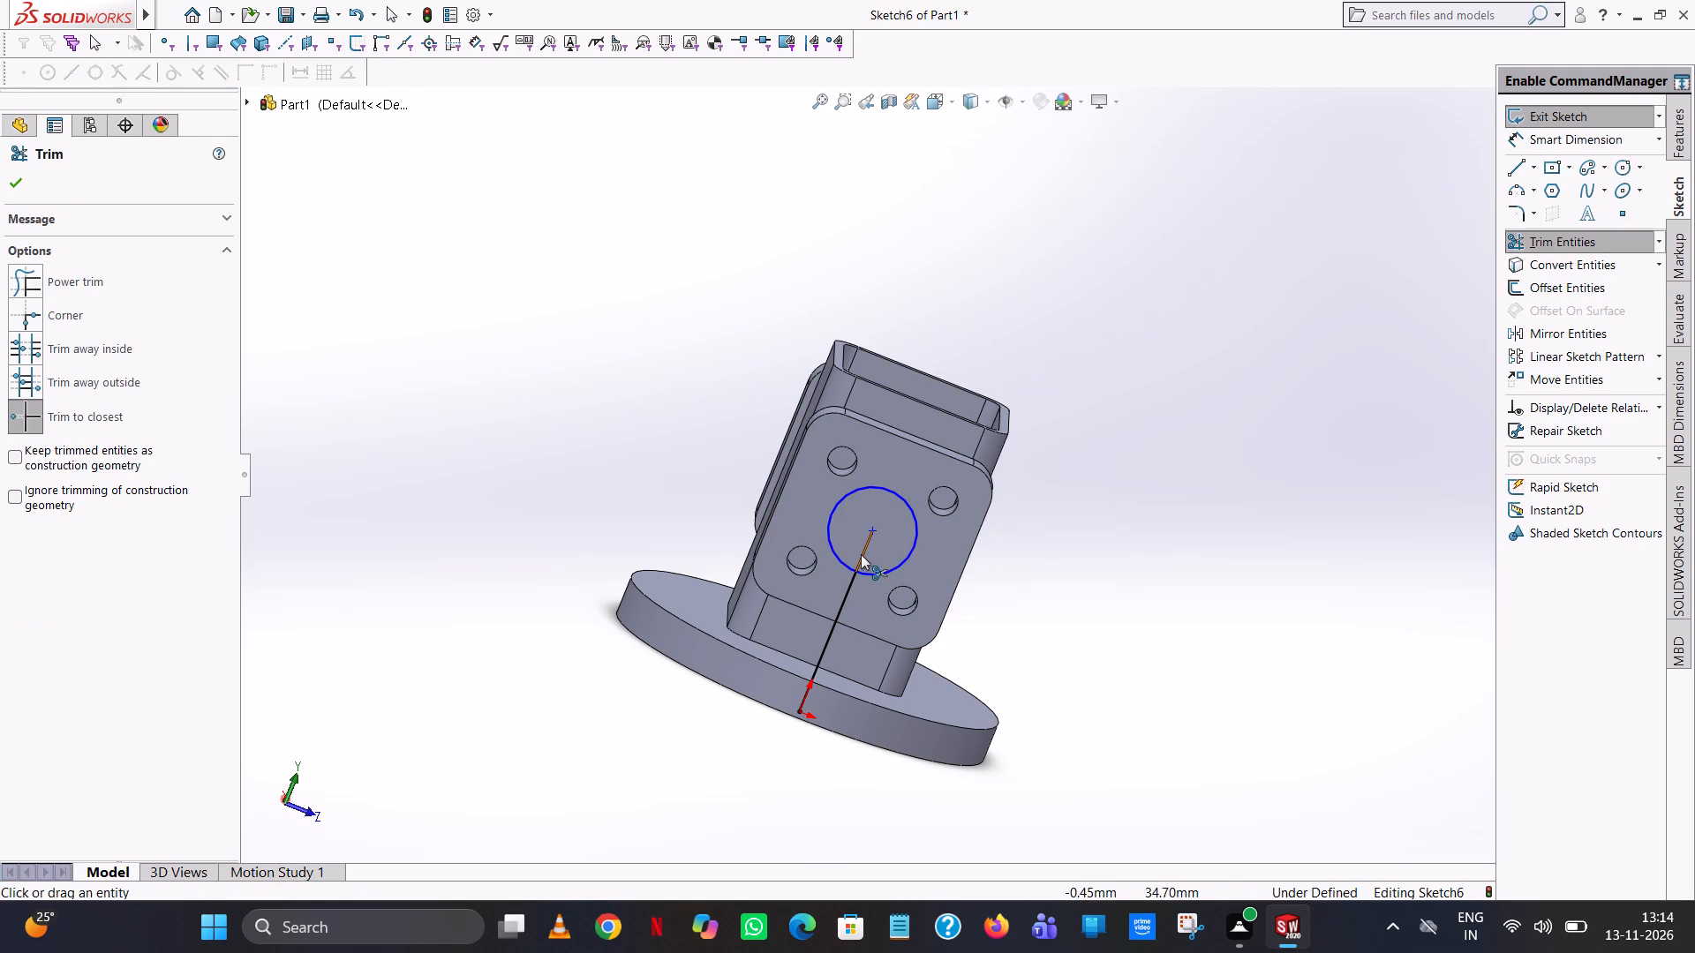
click(861, 543)
click(871, 544)
click(829, 640)
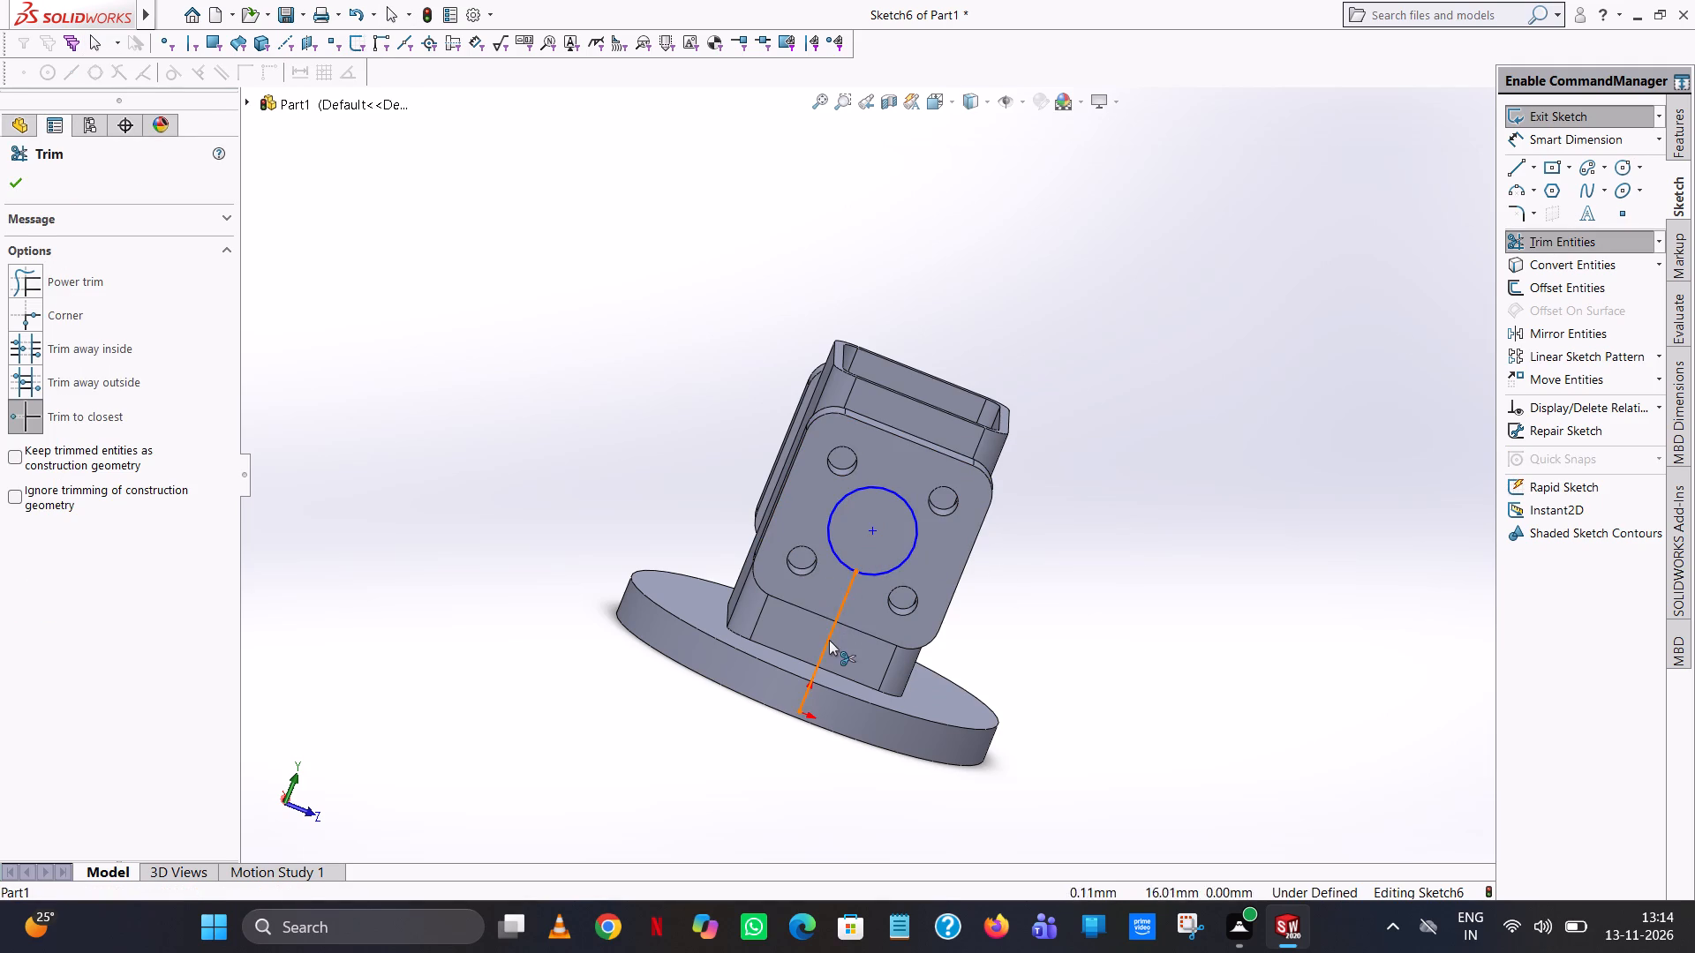
Dimension the circle's diameter as 18 mm.
click(1542, 136)
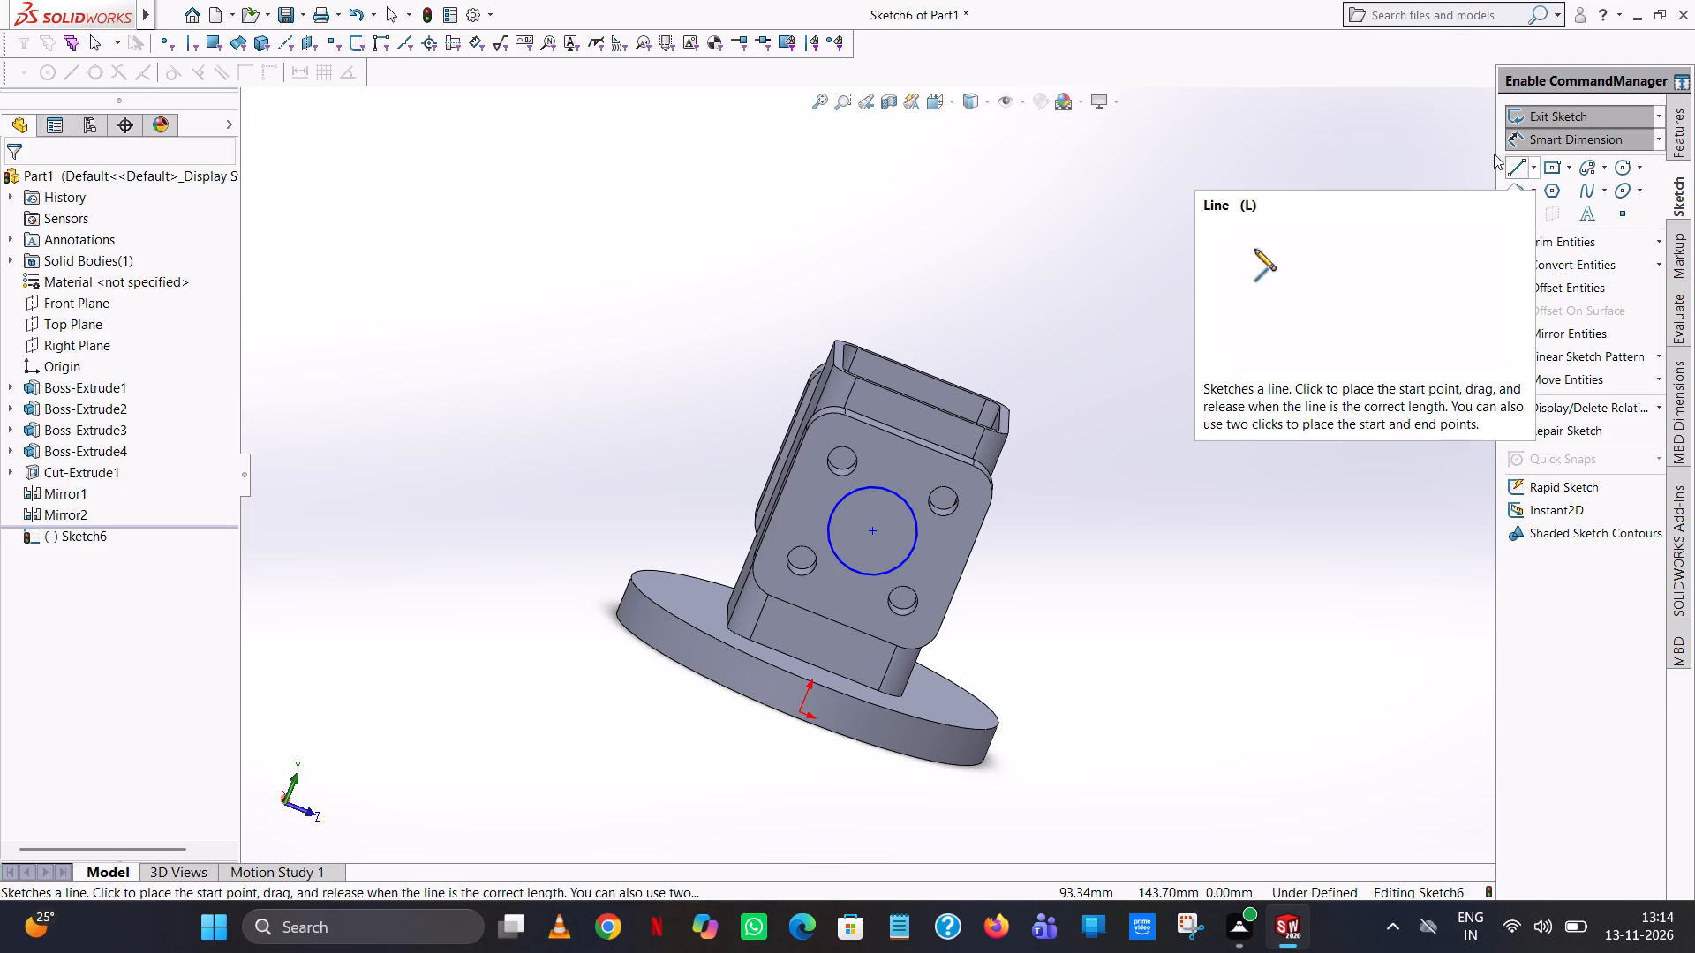
click(917, 522)
click(1535, 86)
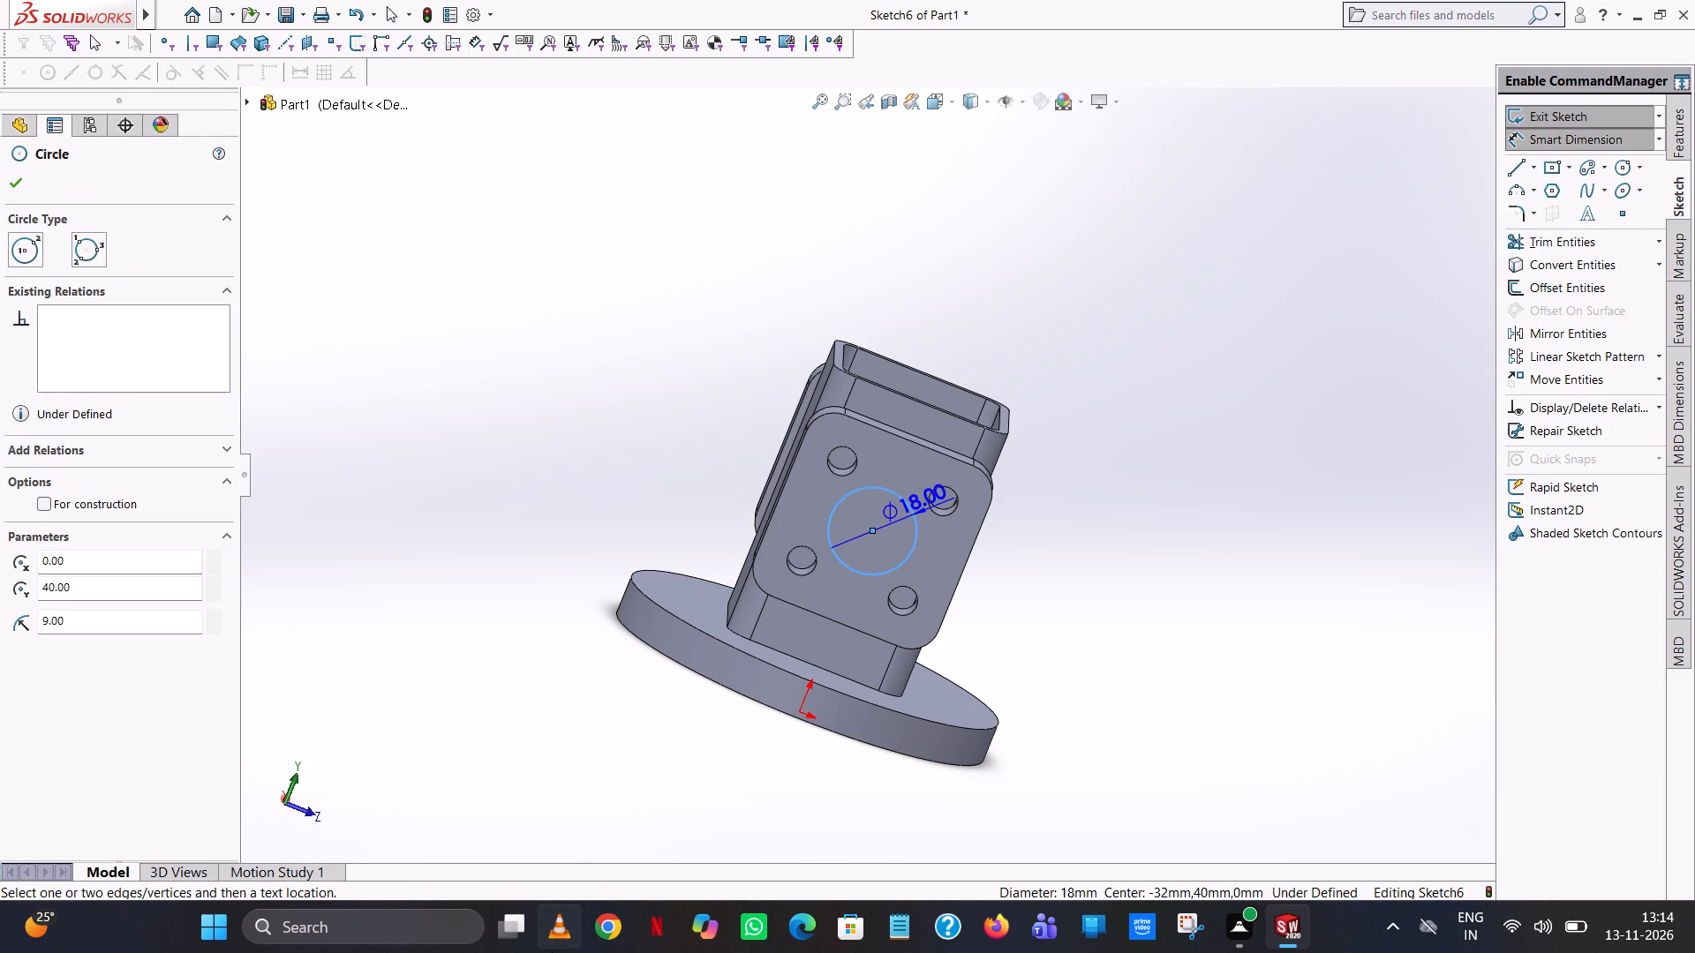
click(1372, 87)
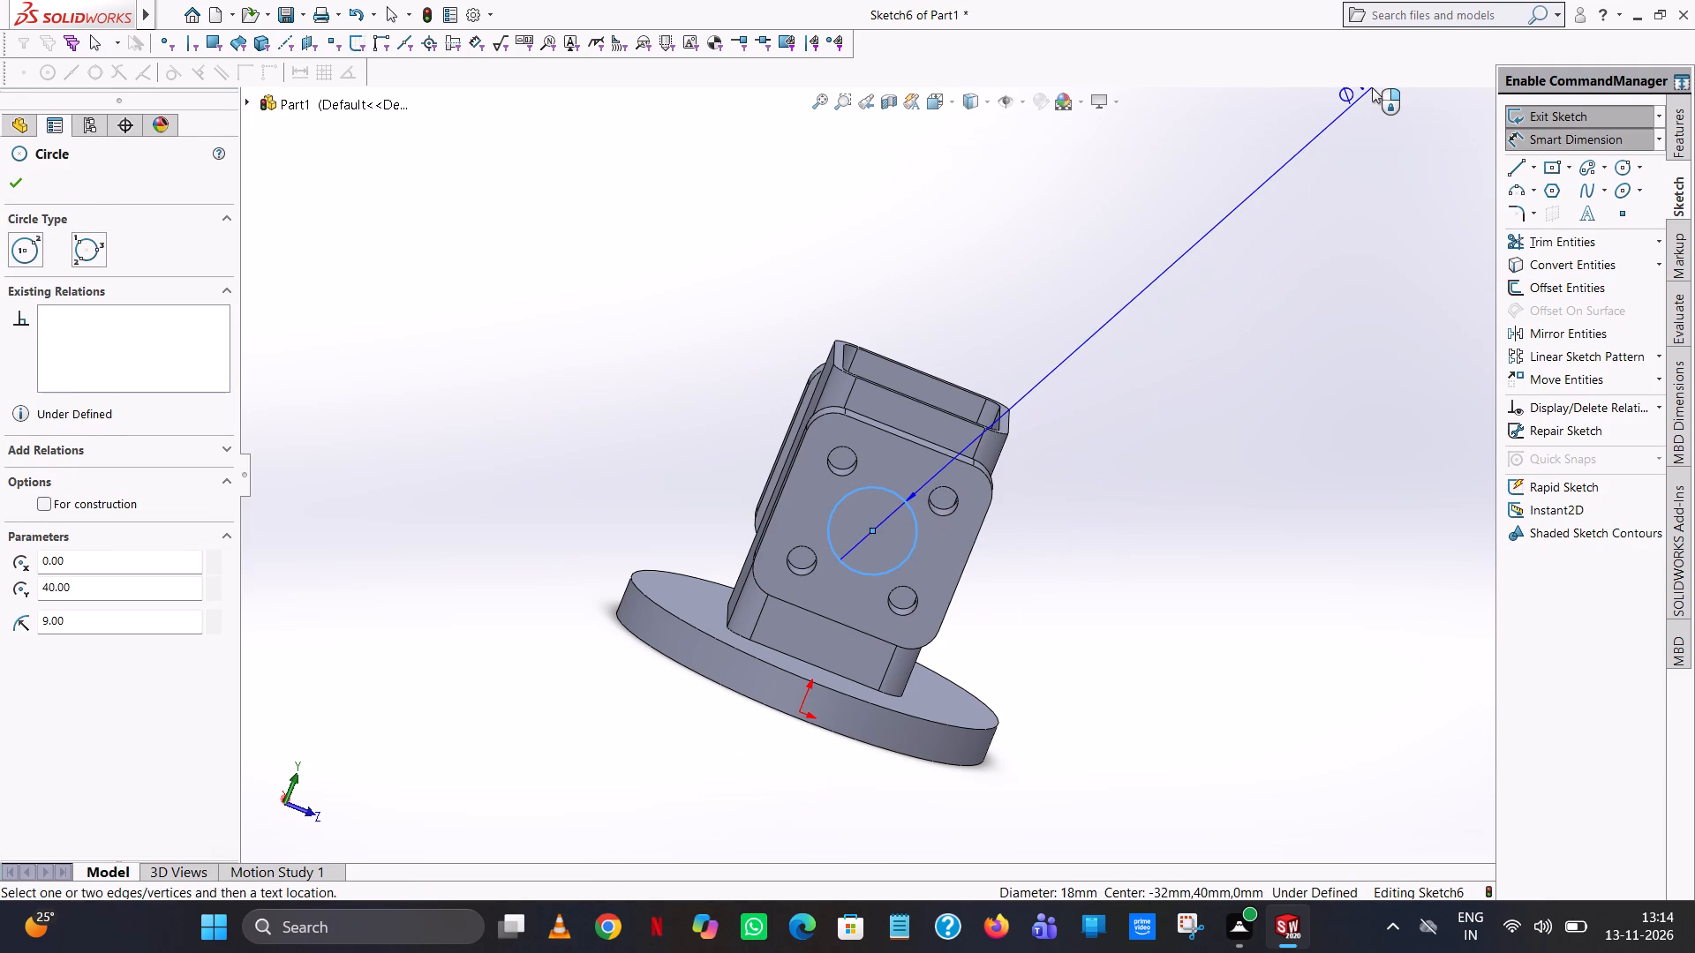
click(1289, 64)
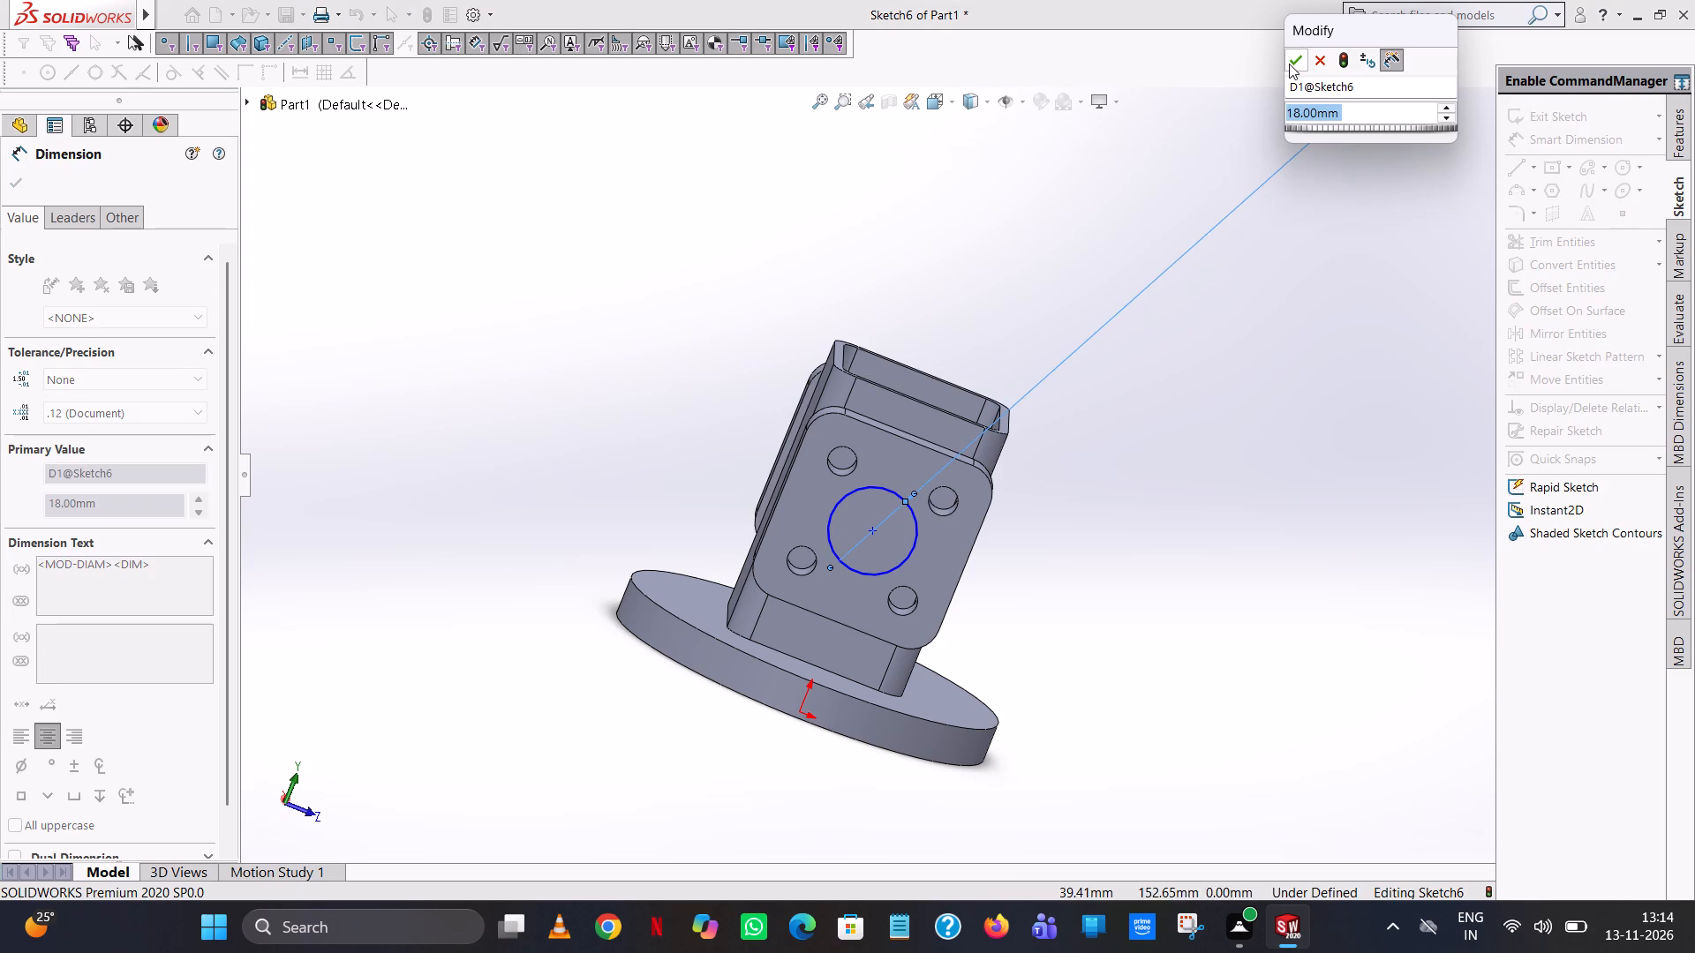
click(1051, 277)
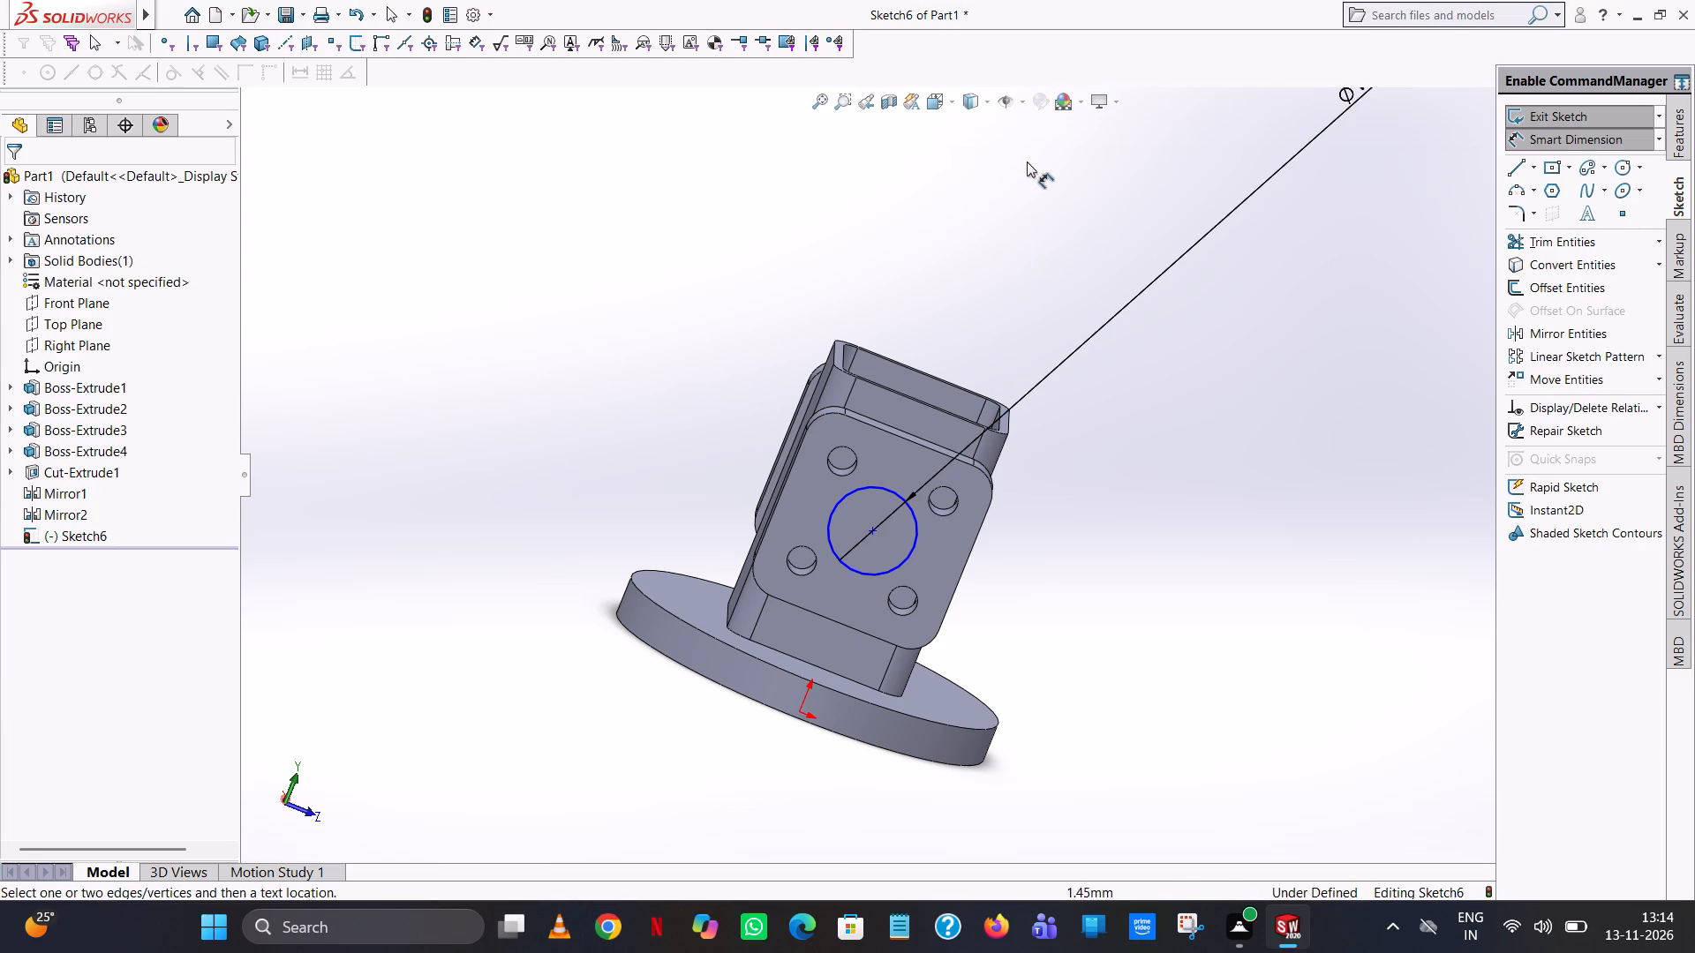
View the sketch face squarely and add a Vertical relation between the circle's centre and the origin.
click(951, 108)
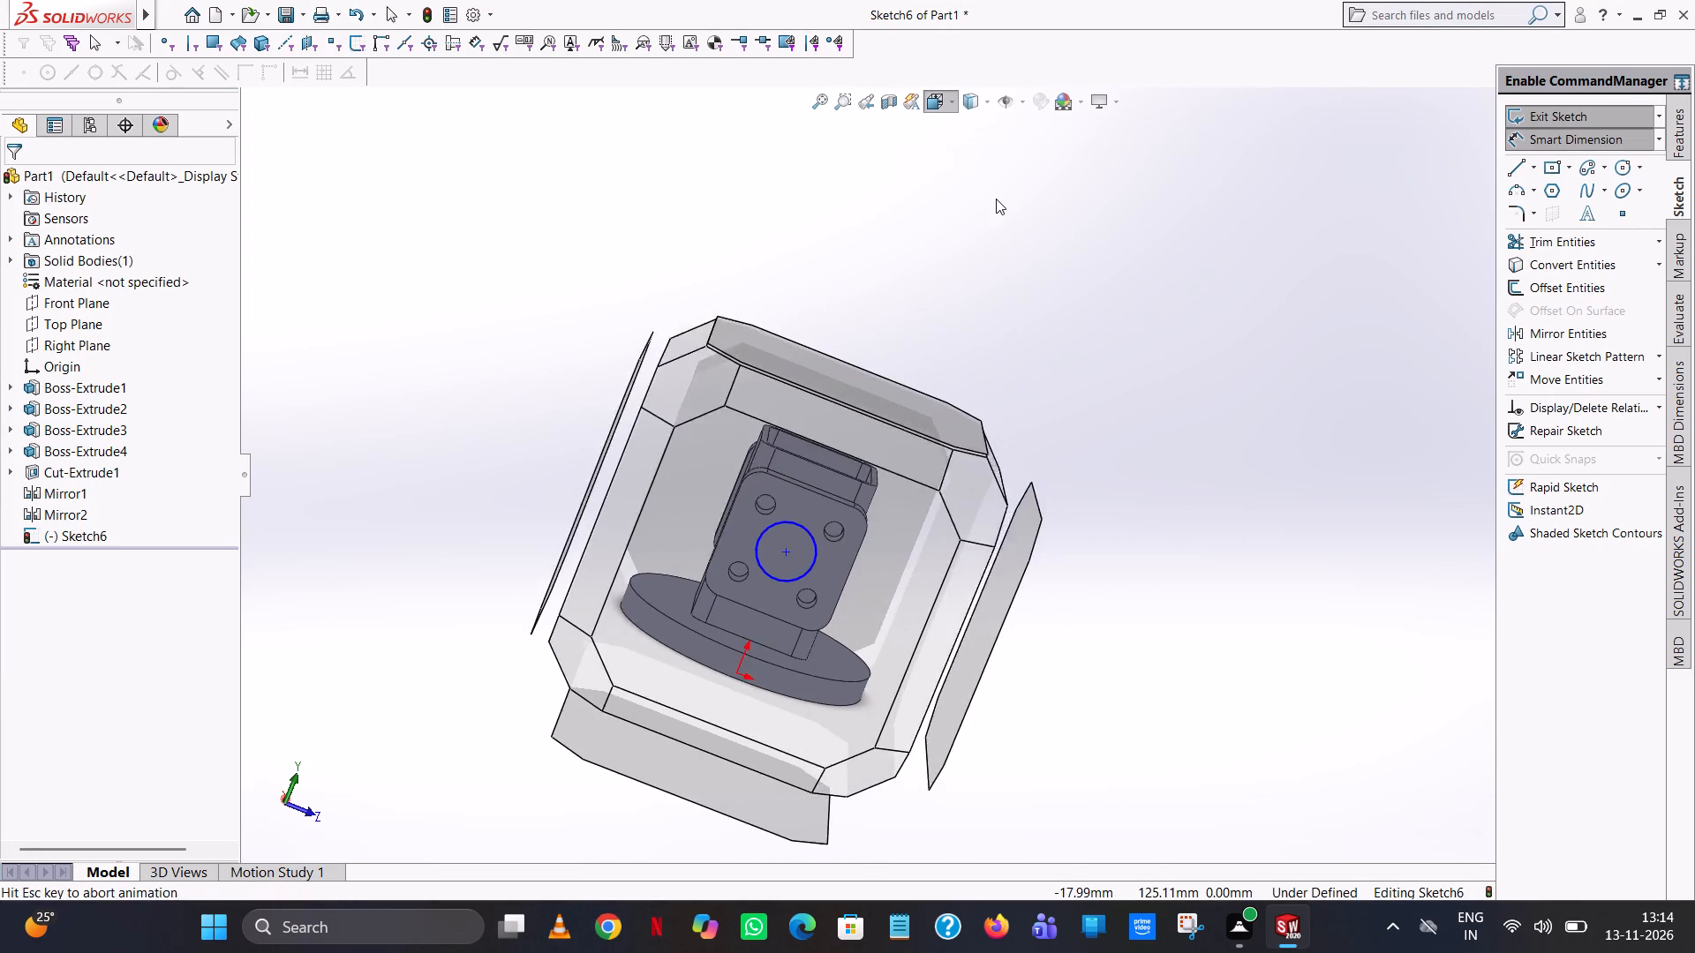
click(1041, 204)
click(635, 318)
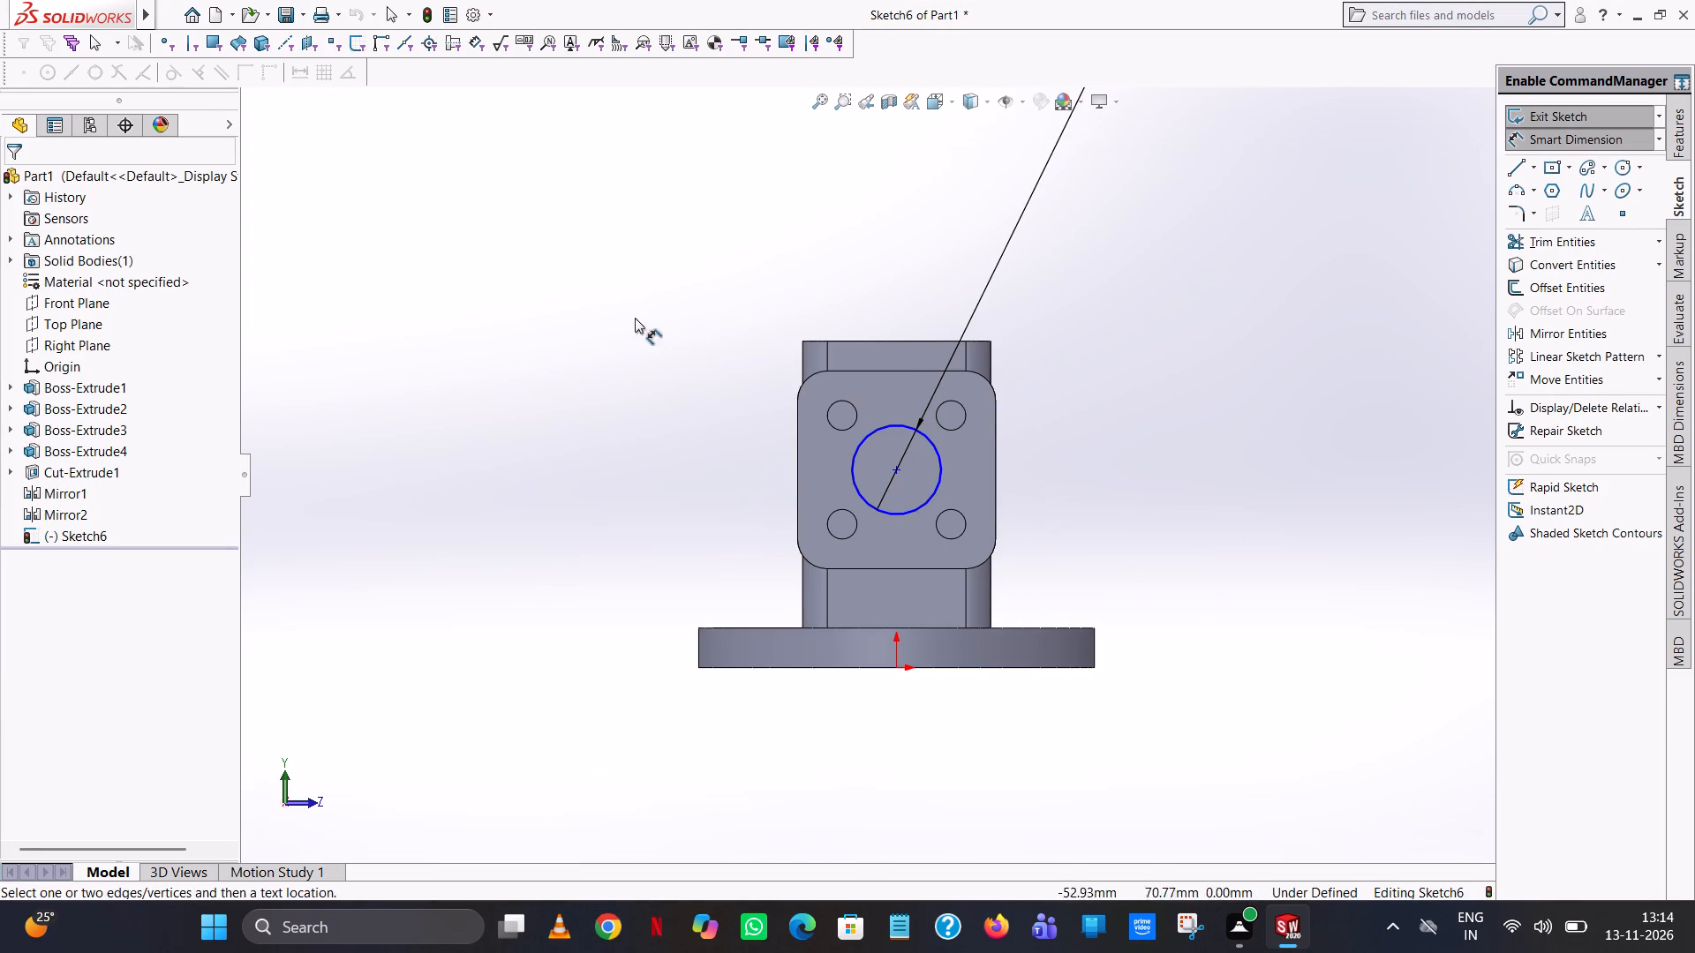
click(1566, 151)
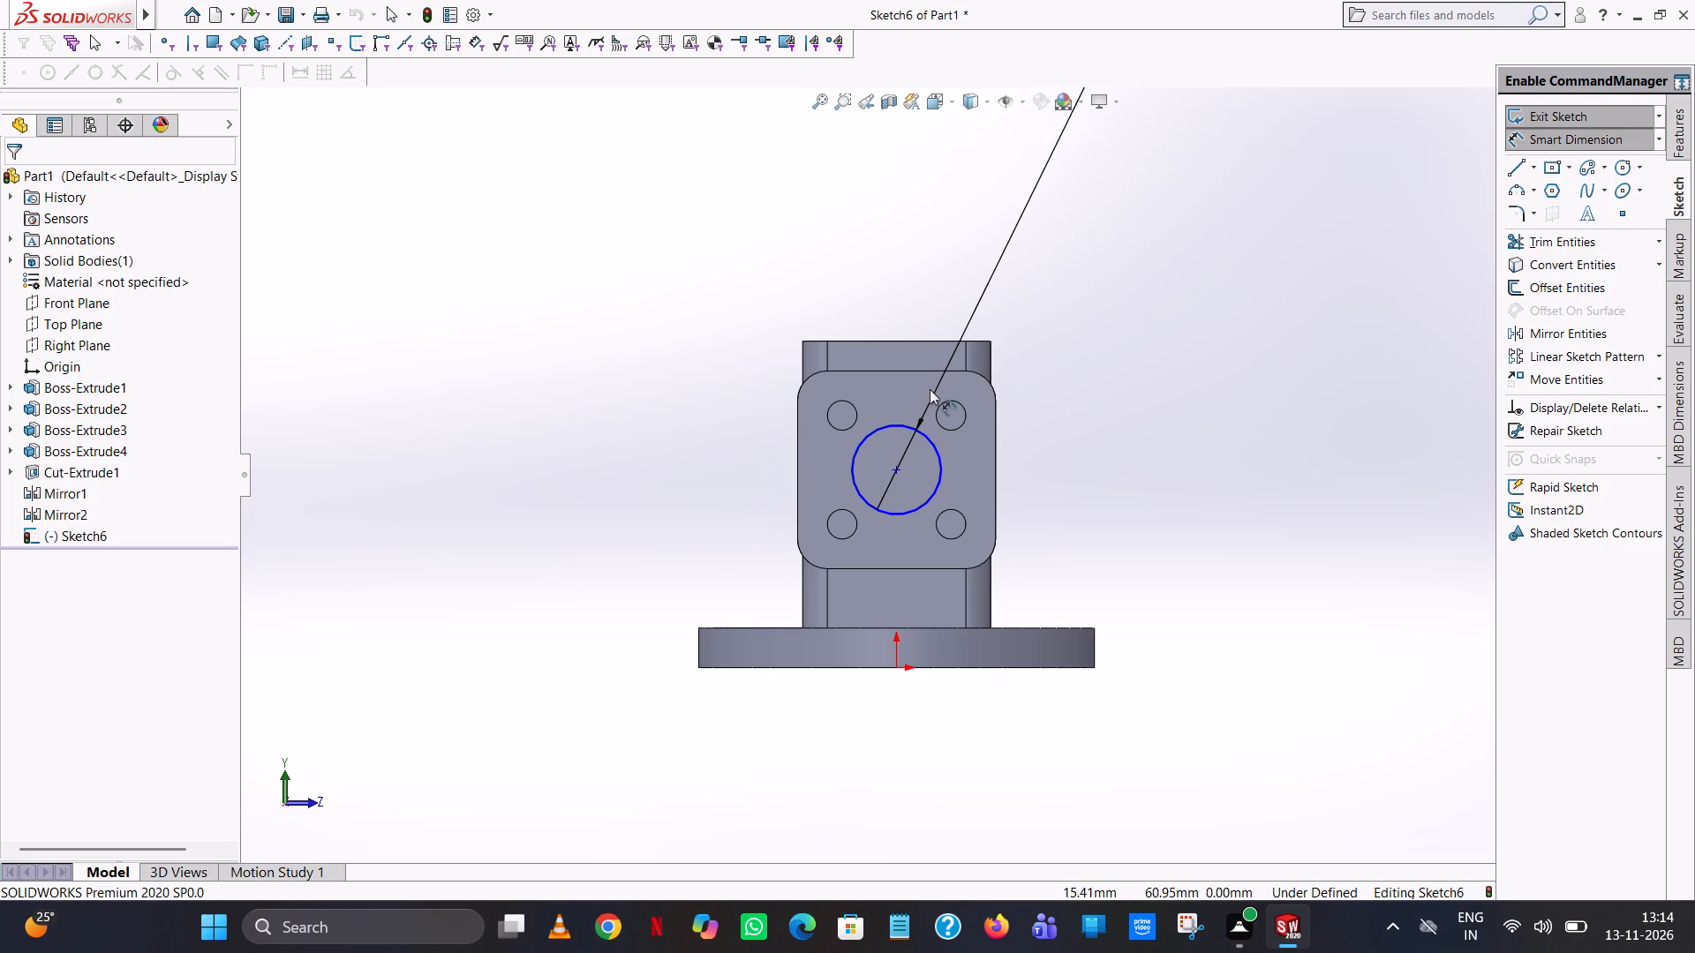
click(1509, 143)
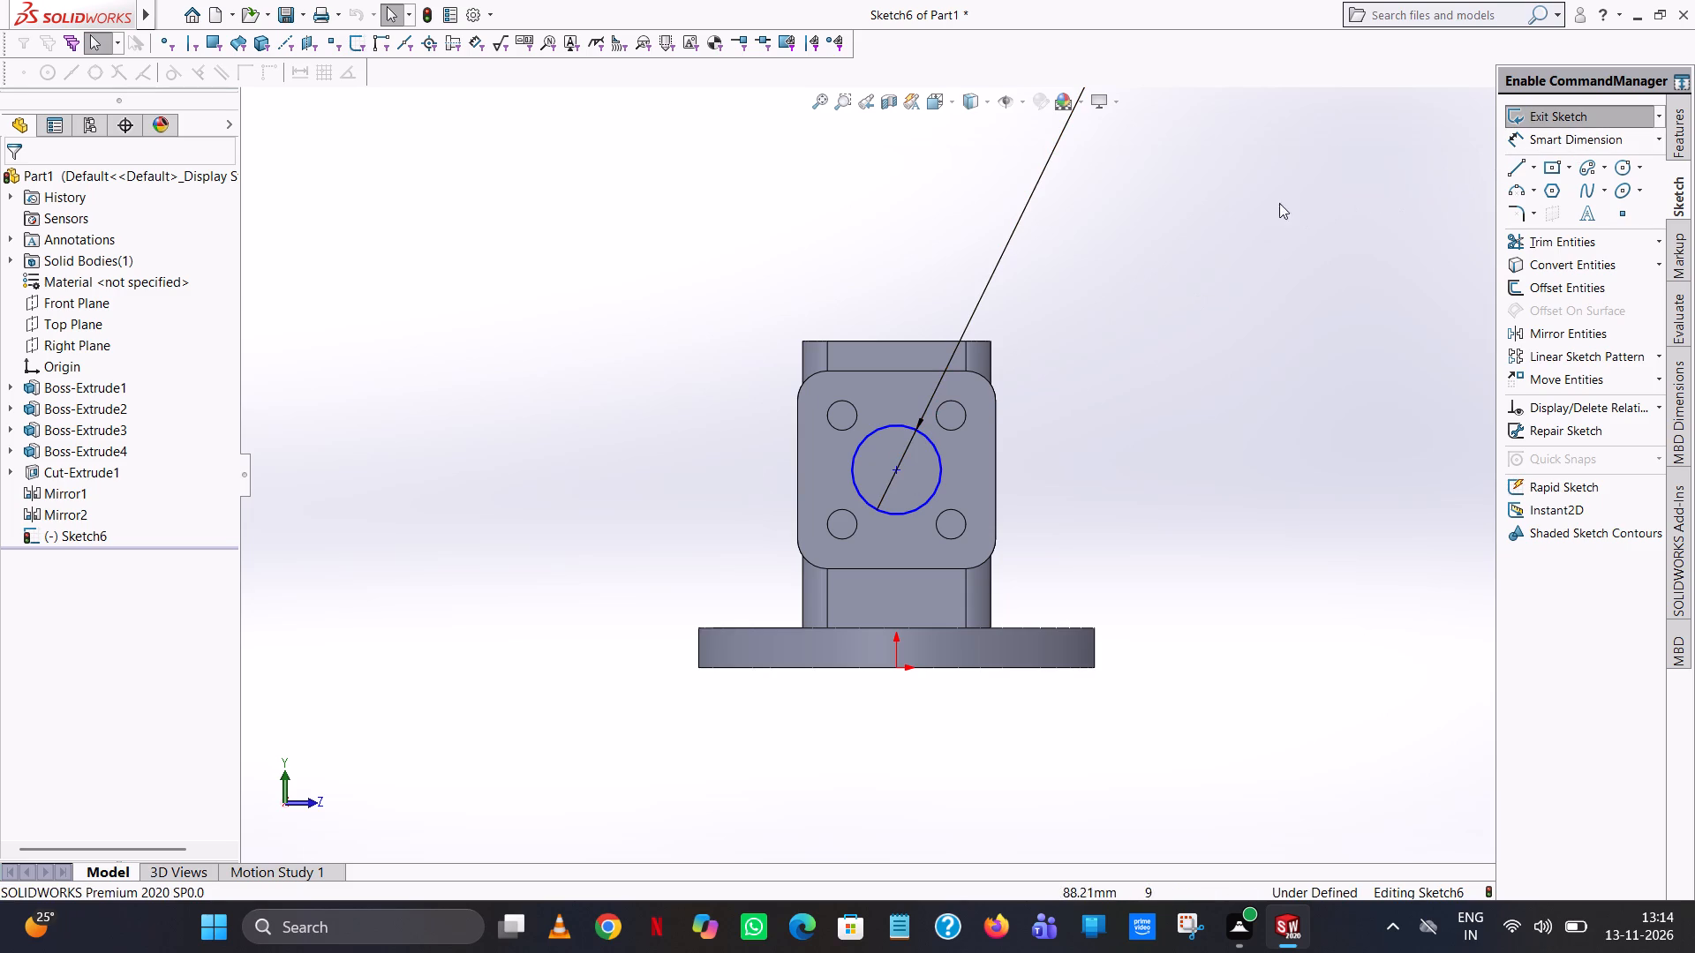
ctrl+click(894, 467)
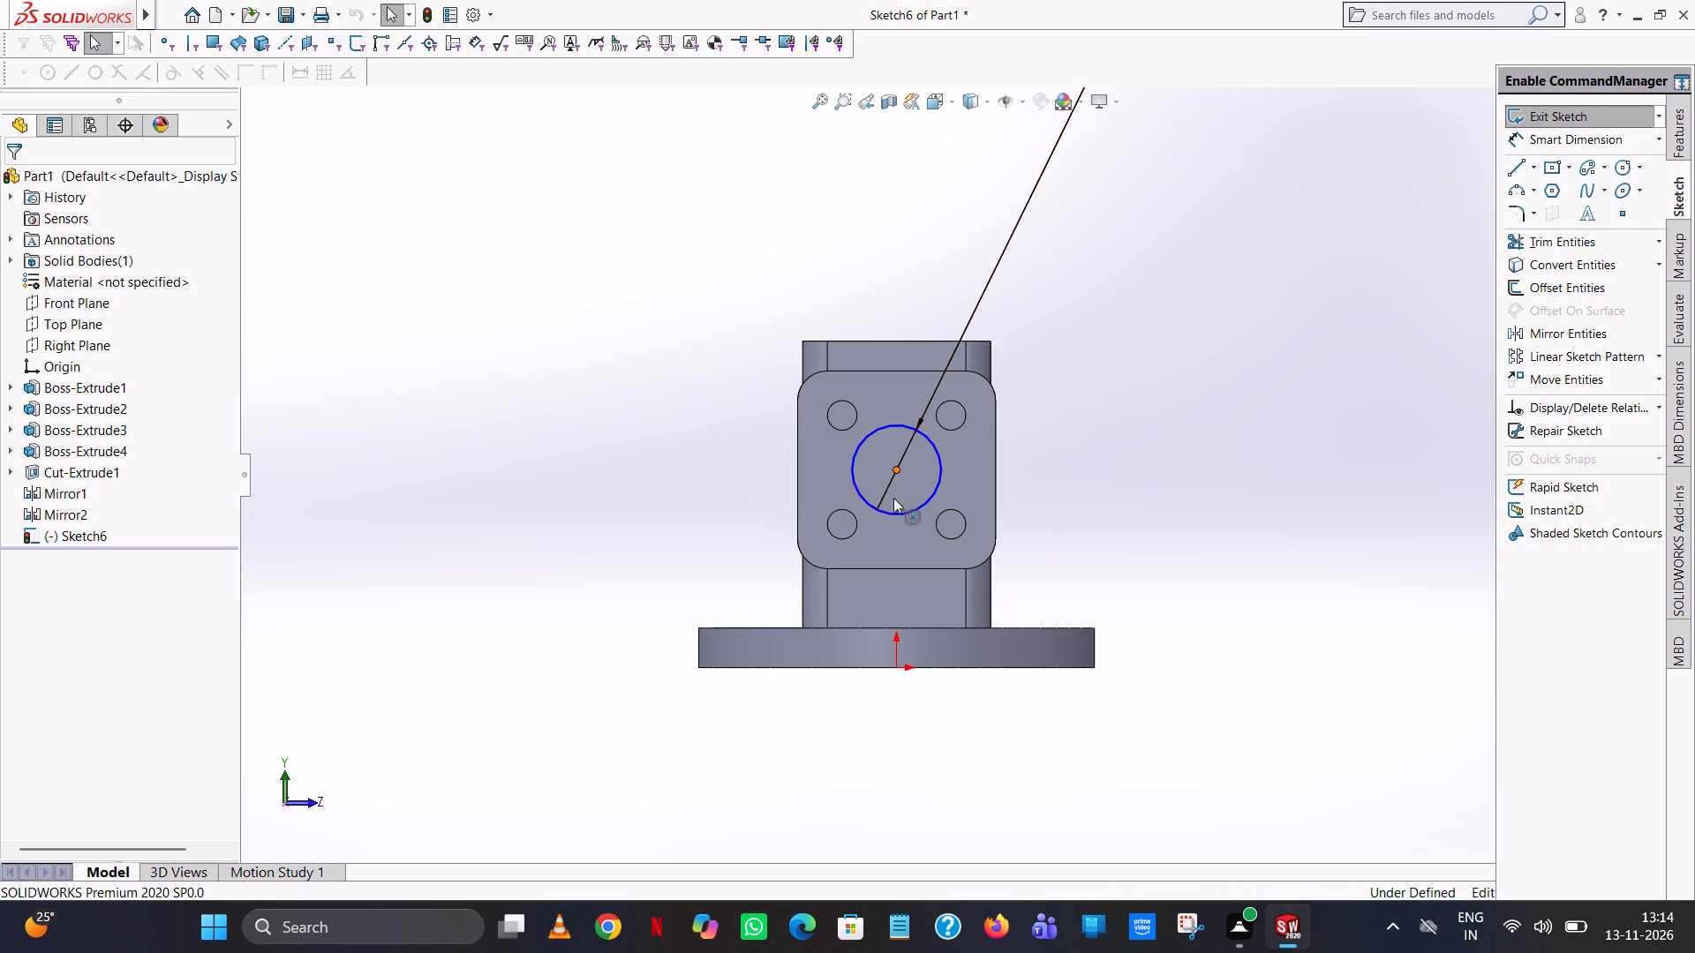
ctrl+click(895, 671)
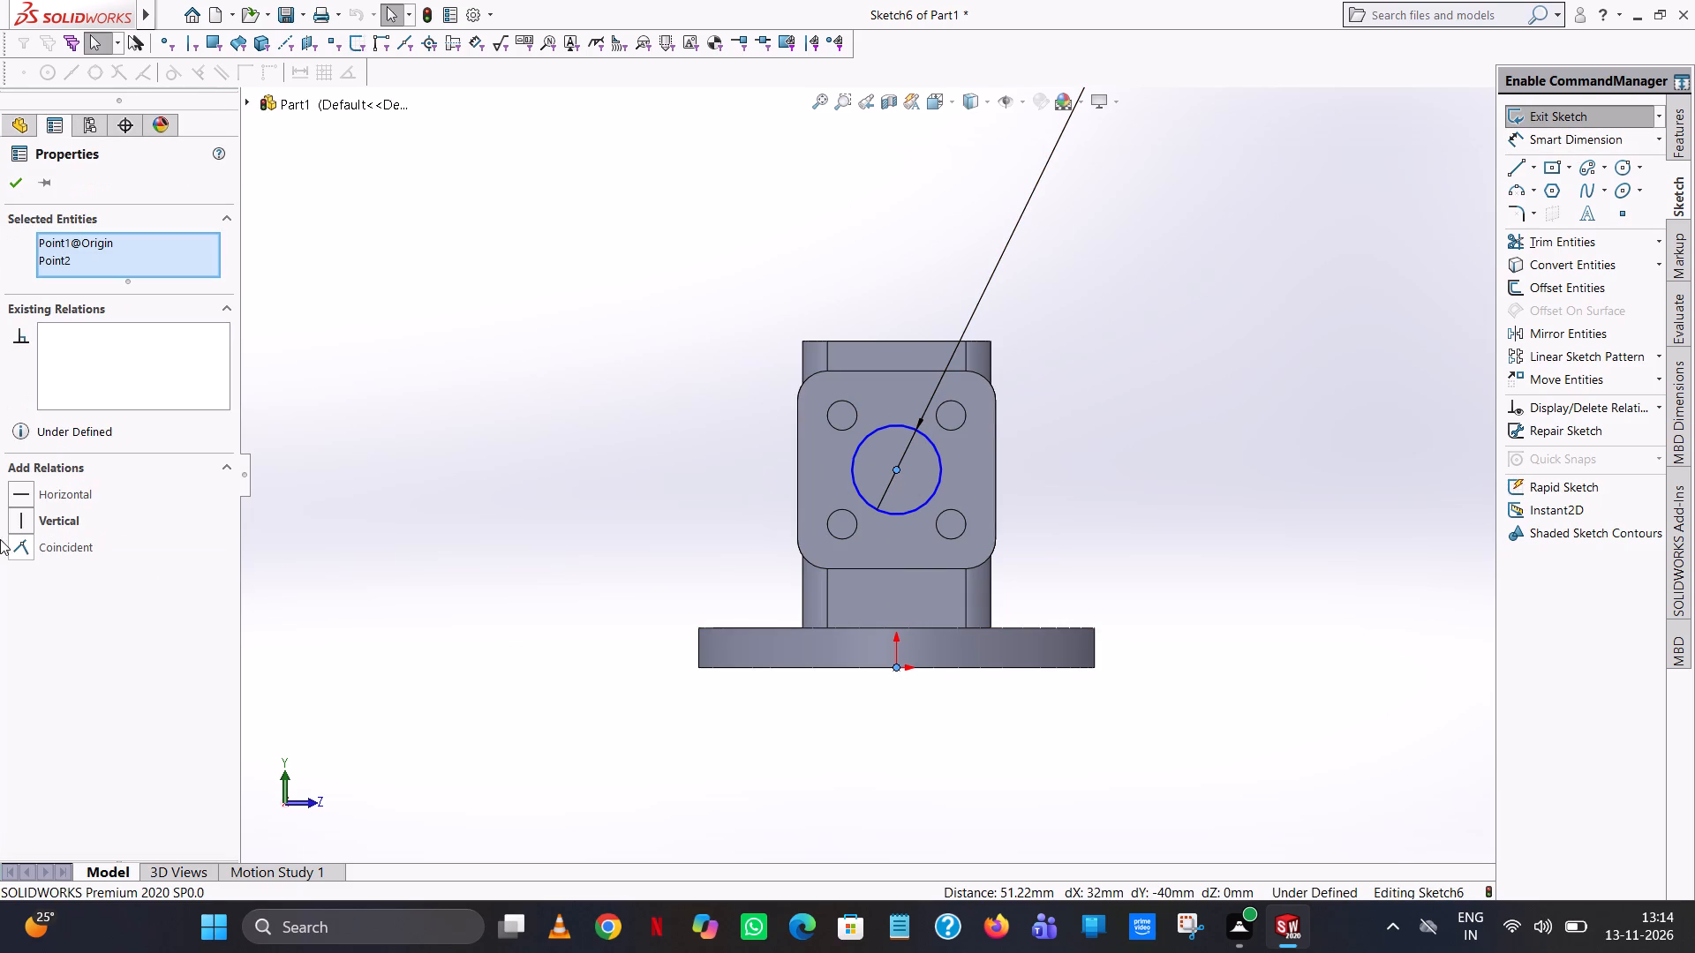
click(66, 521)
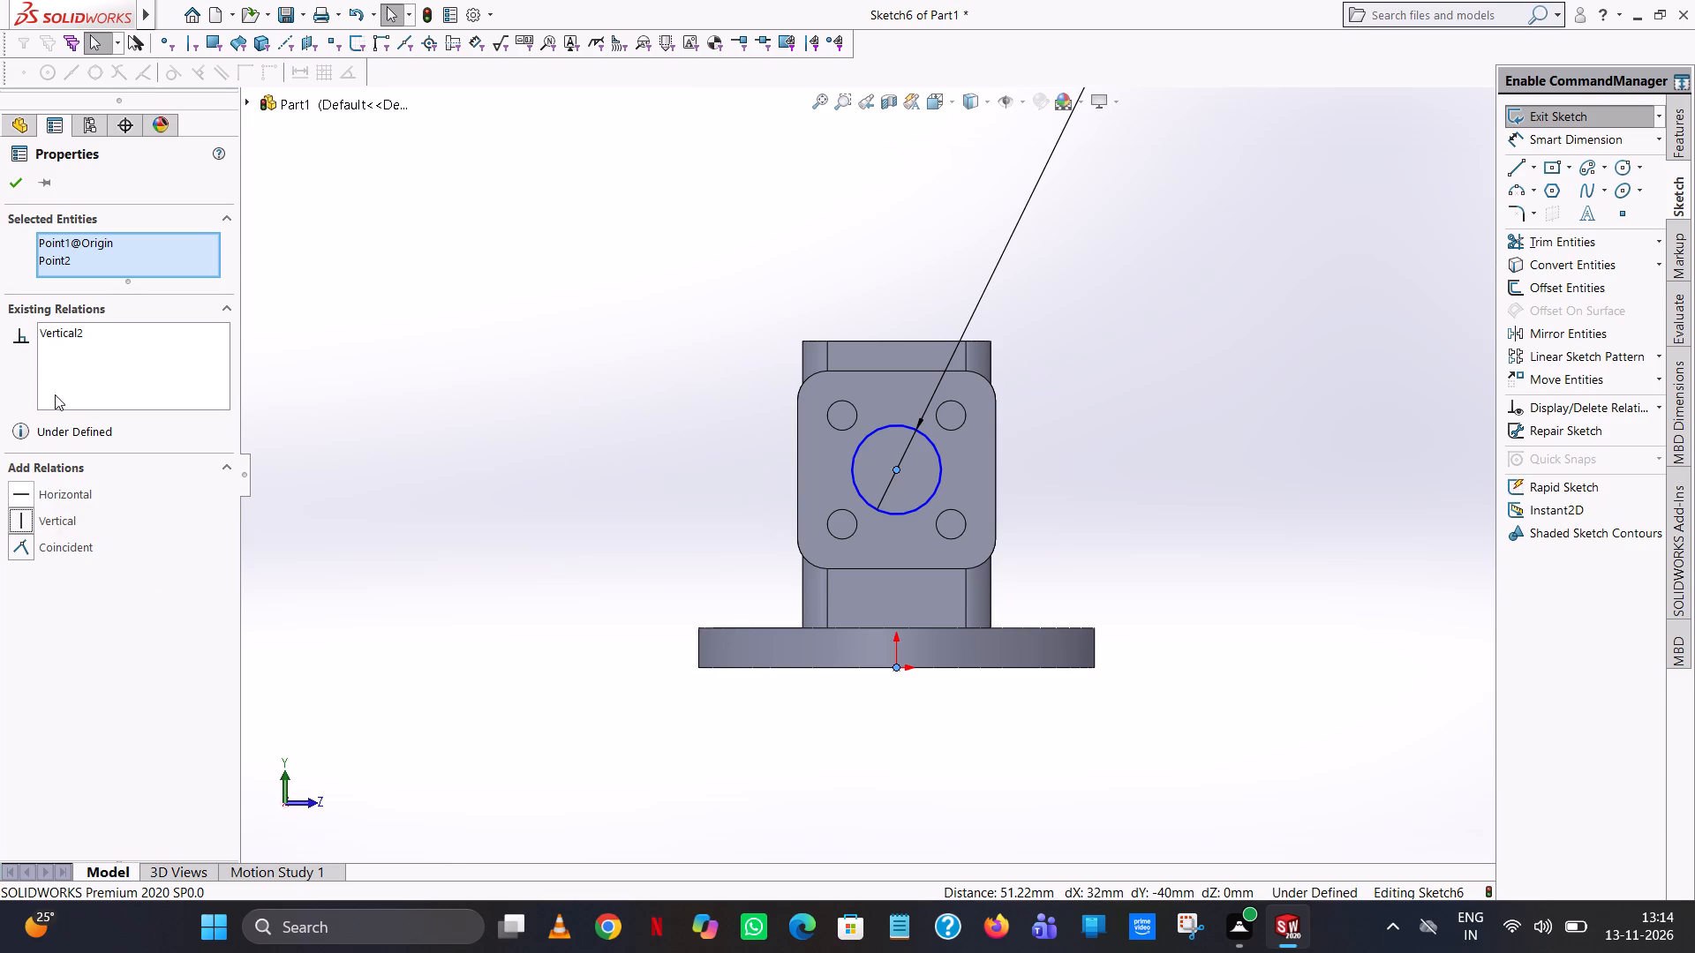
click(12, 176)
click(526, 491)
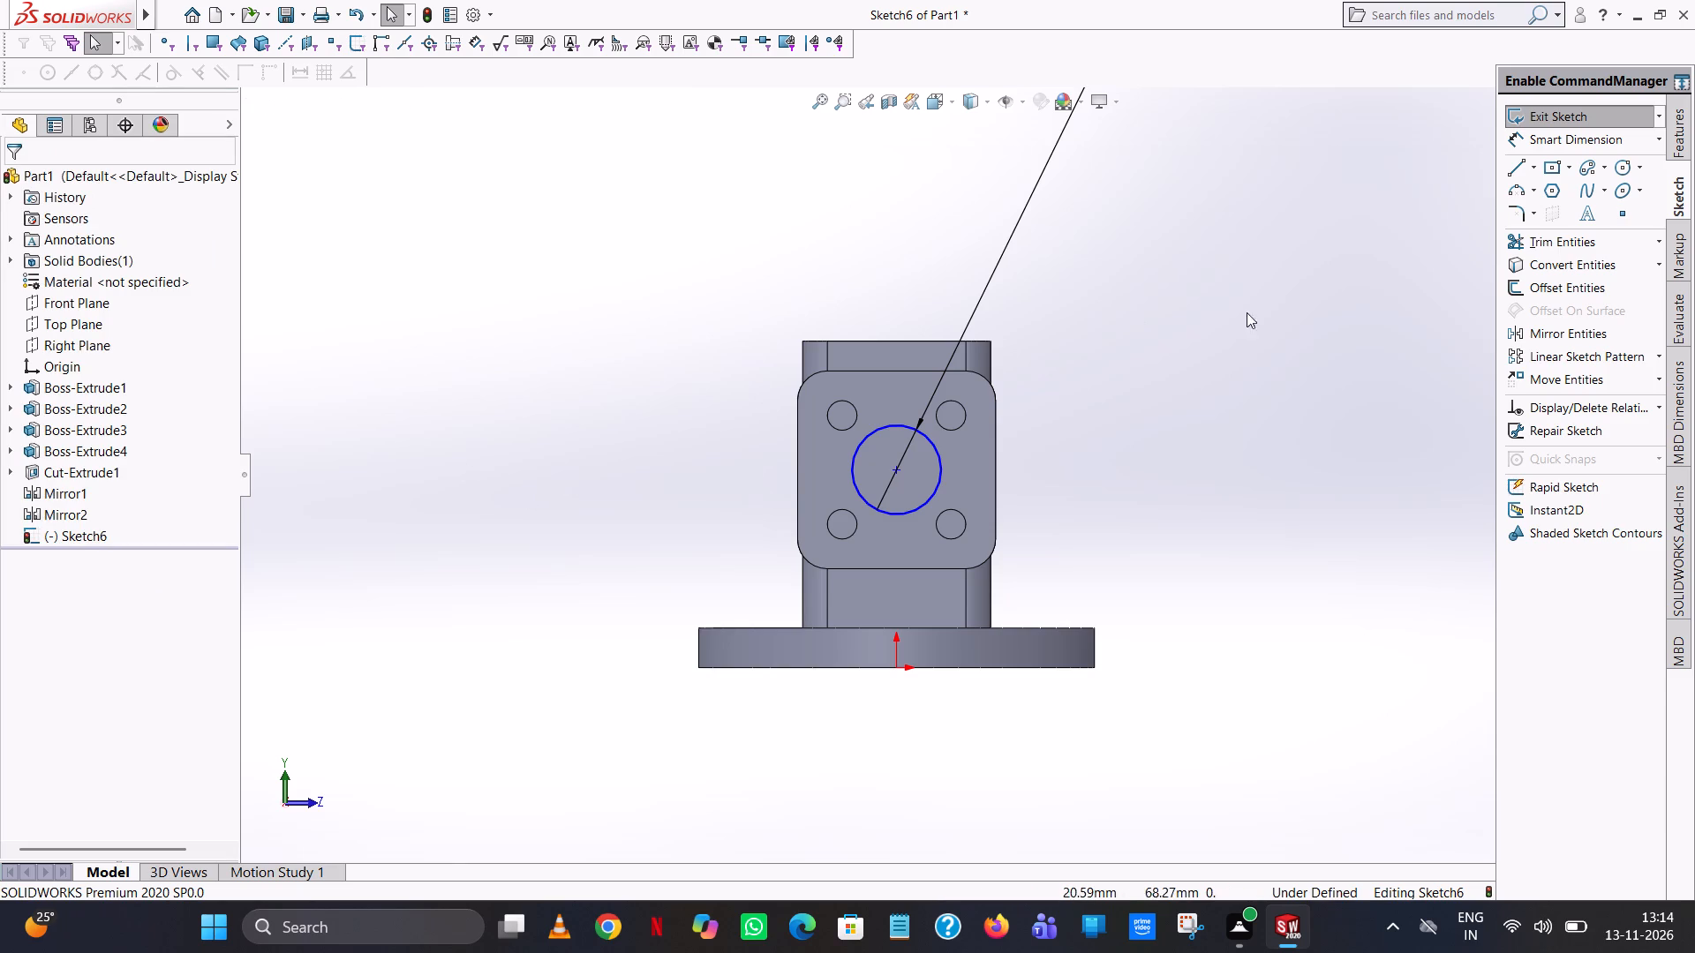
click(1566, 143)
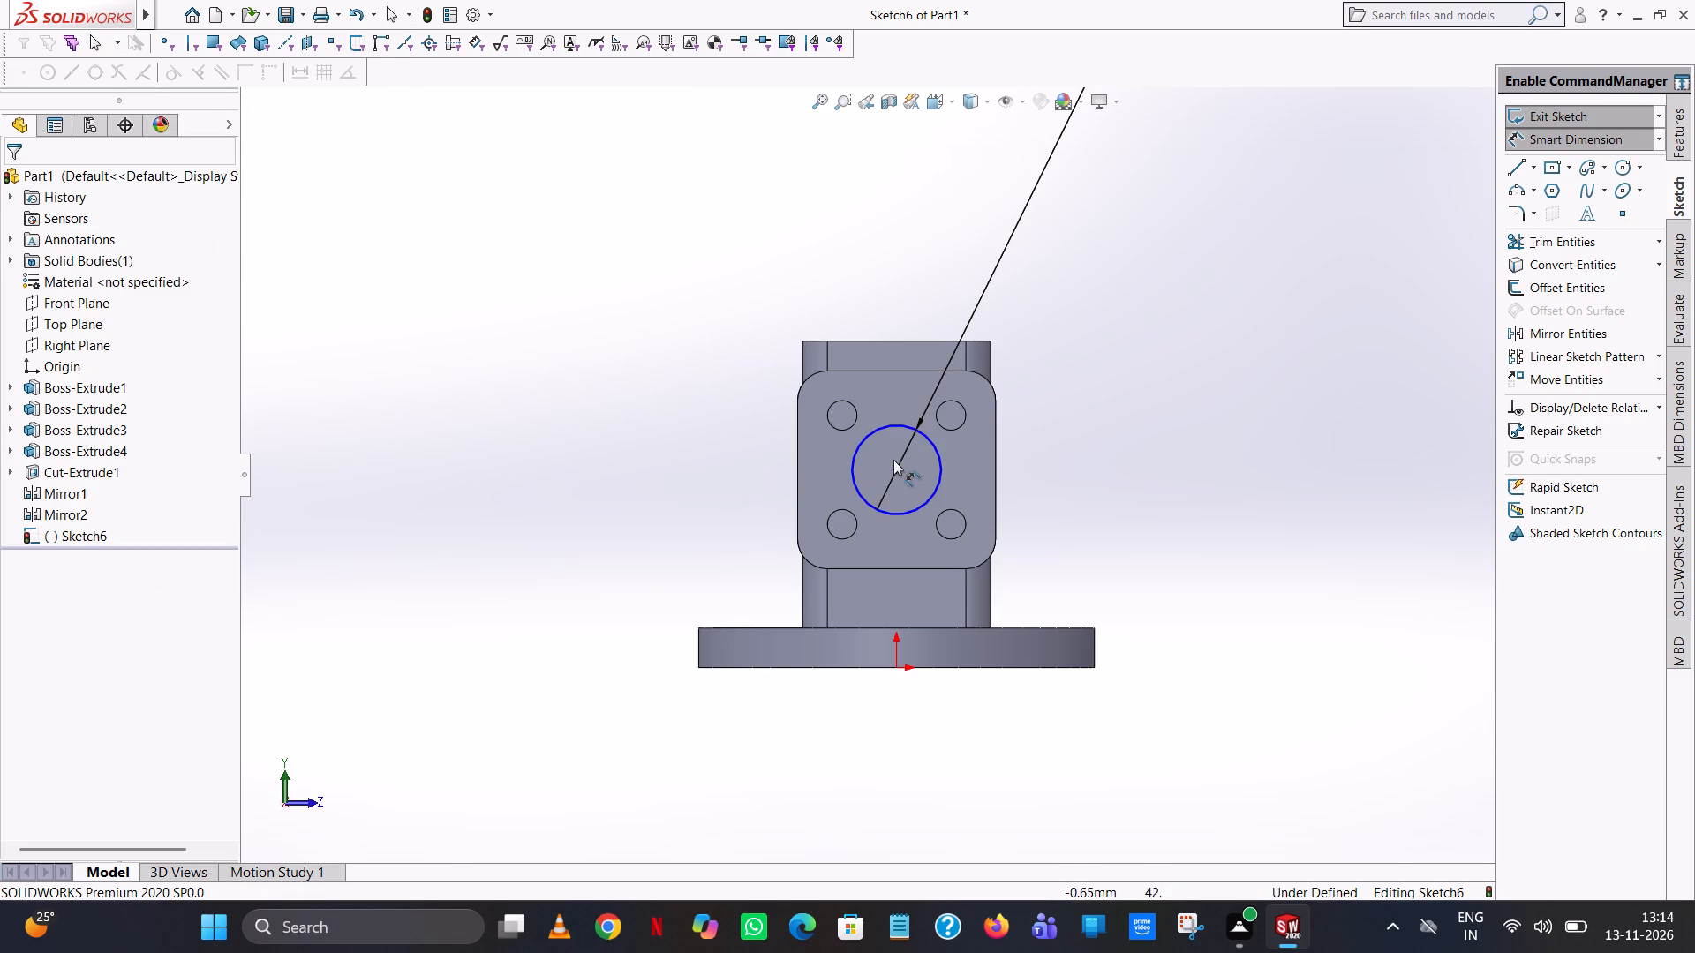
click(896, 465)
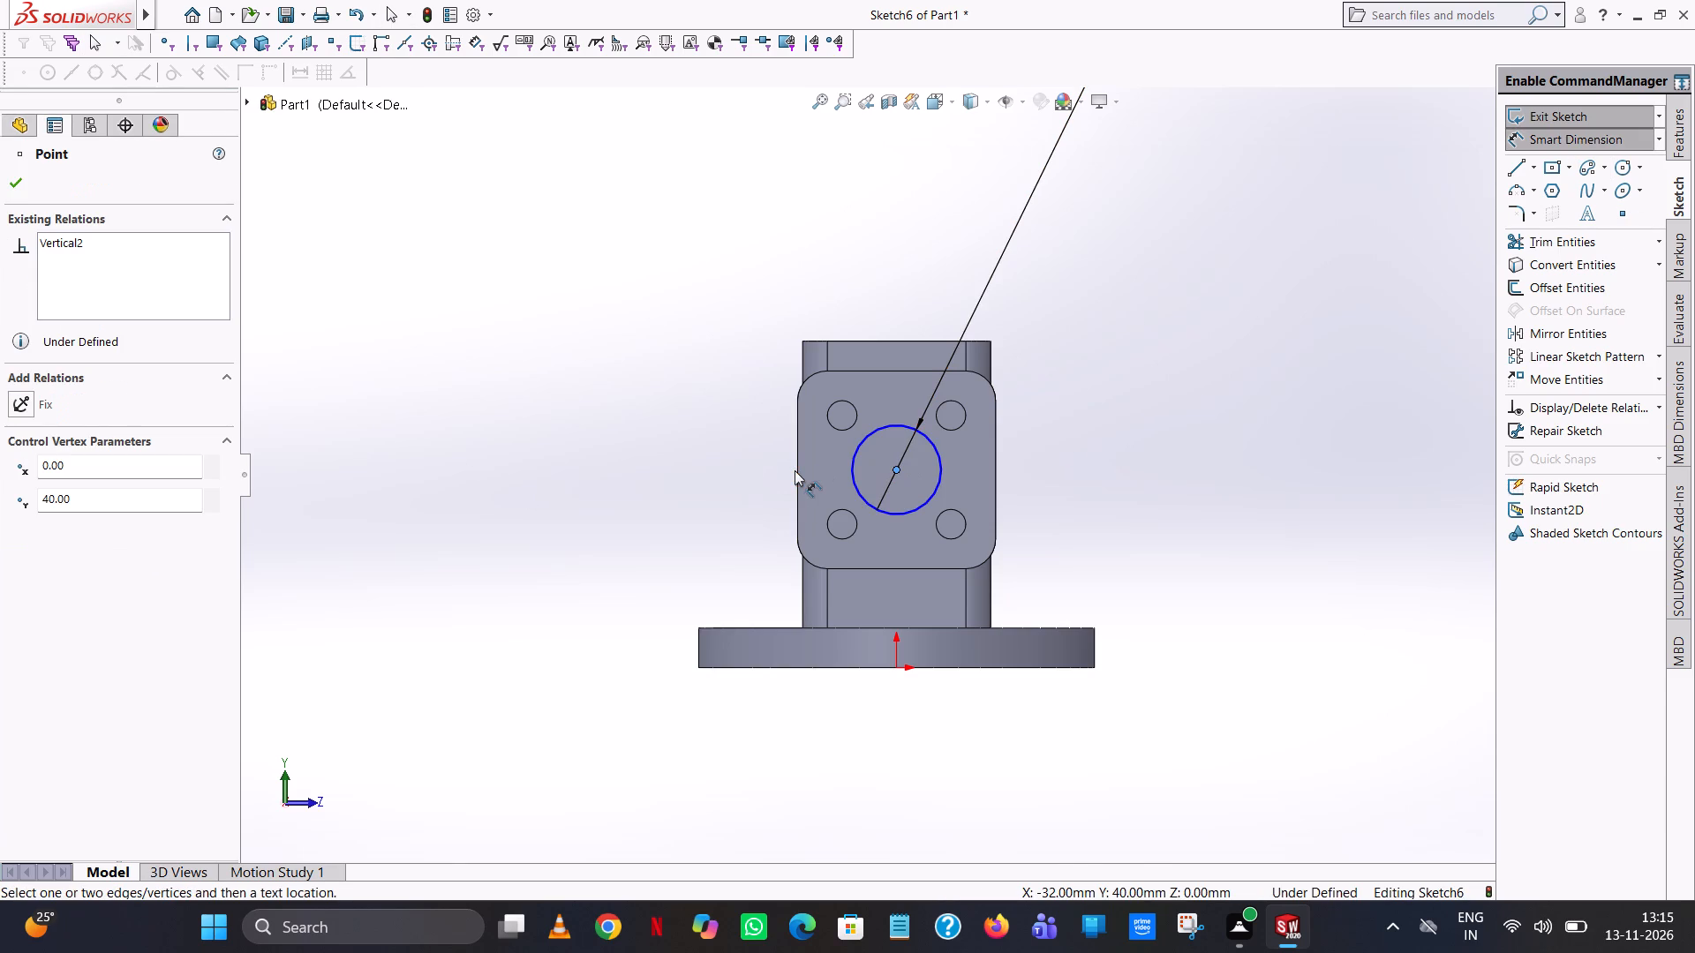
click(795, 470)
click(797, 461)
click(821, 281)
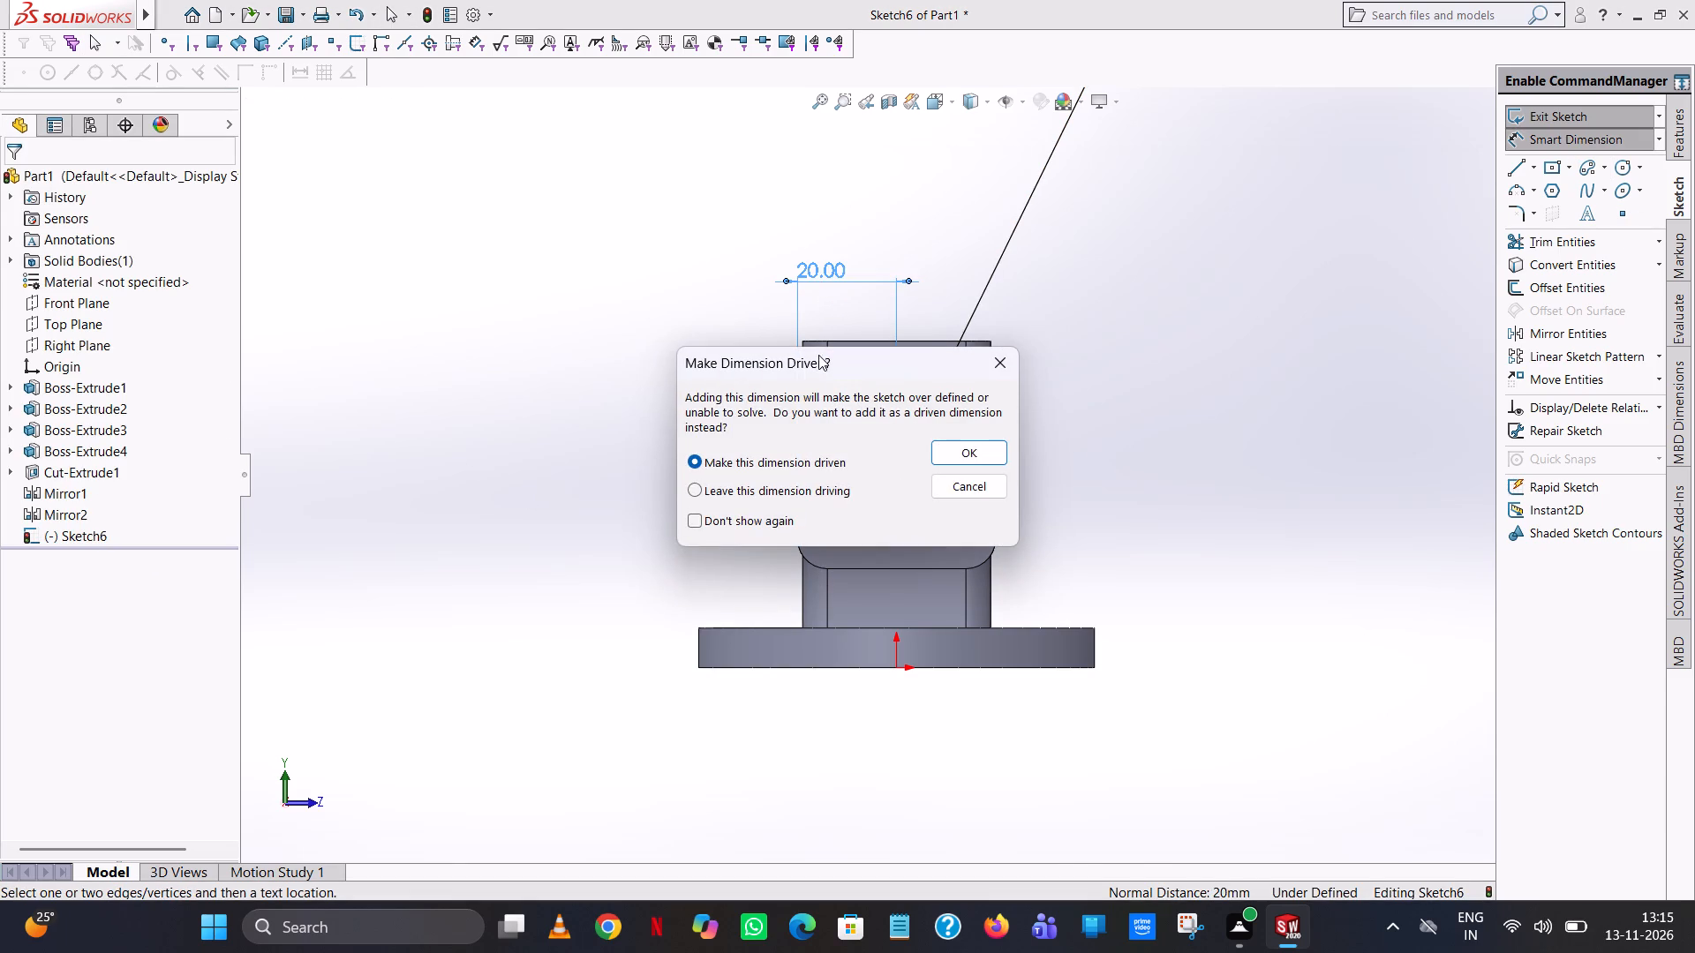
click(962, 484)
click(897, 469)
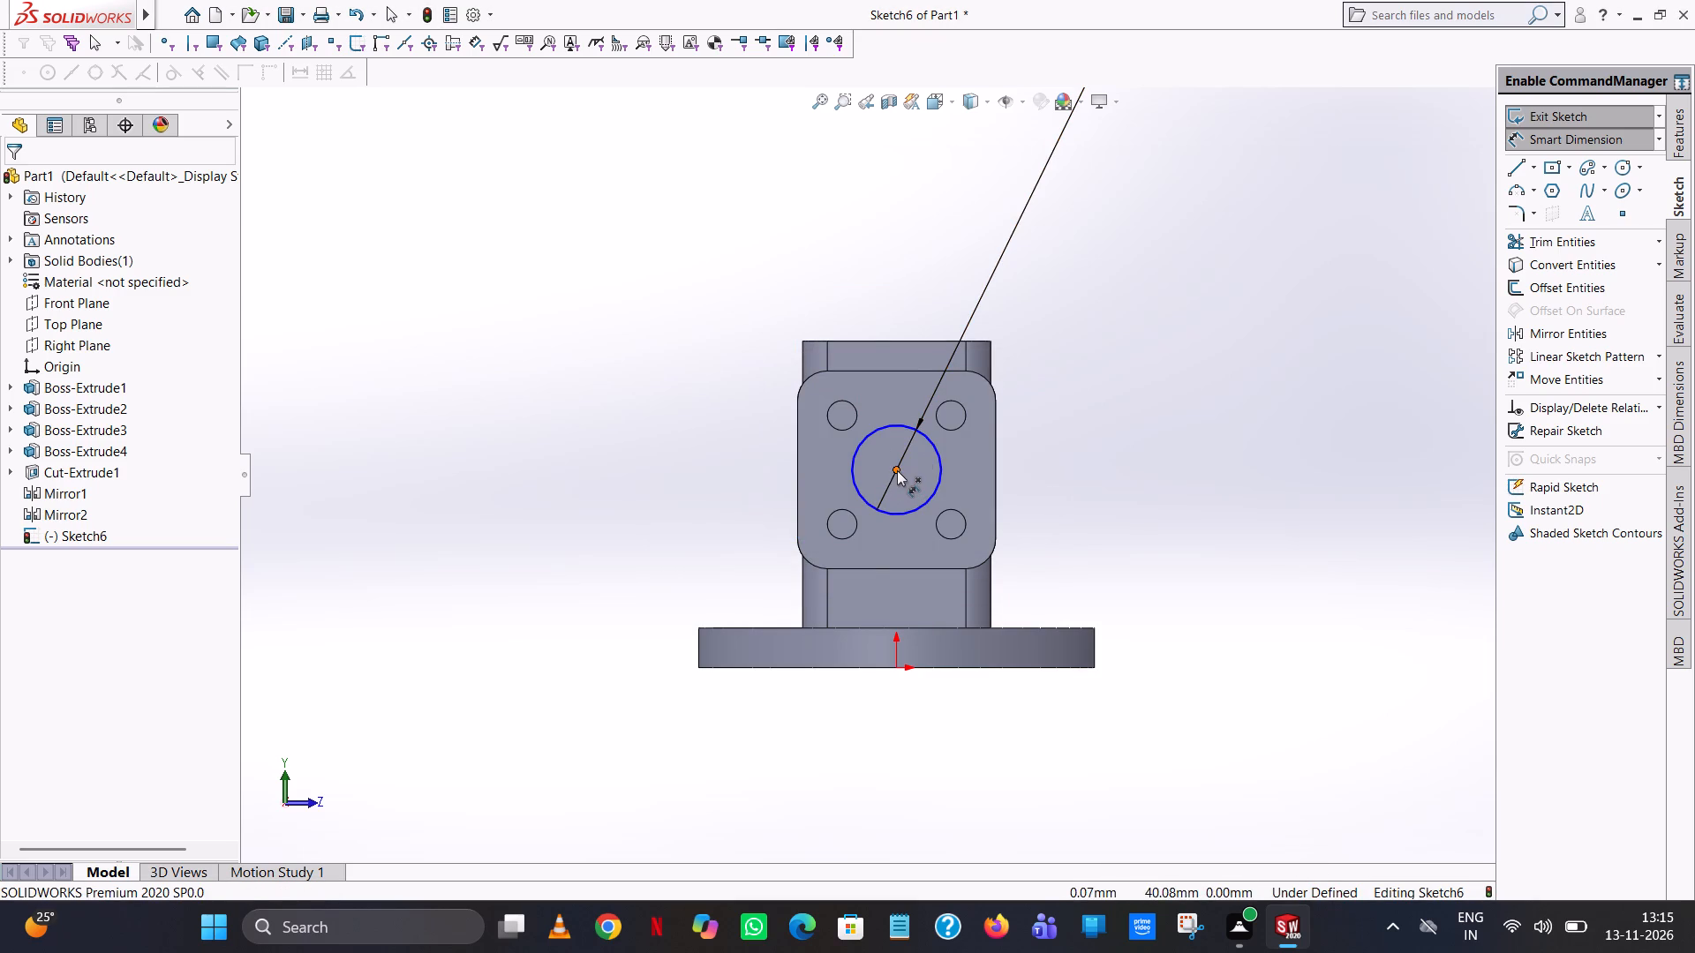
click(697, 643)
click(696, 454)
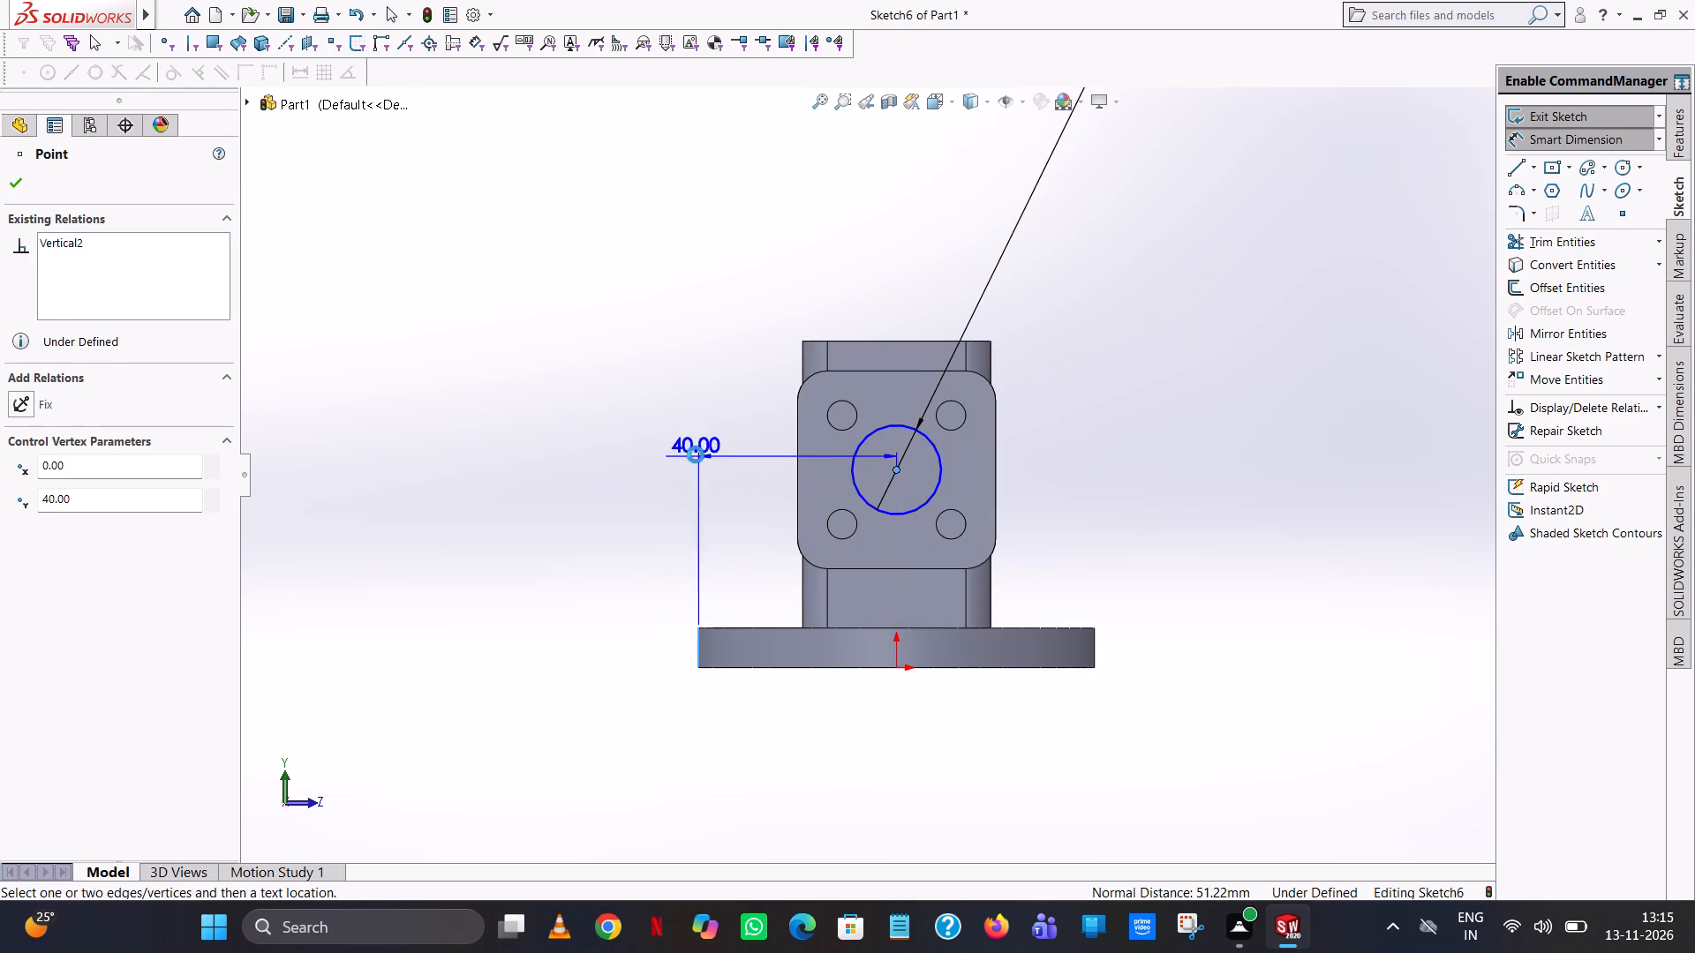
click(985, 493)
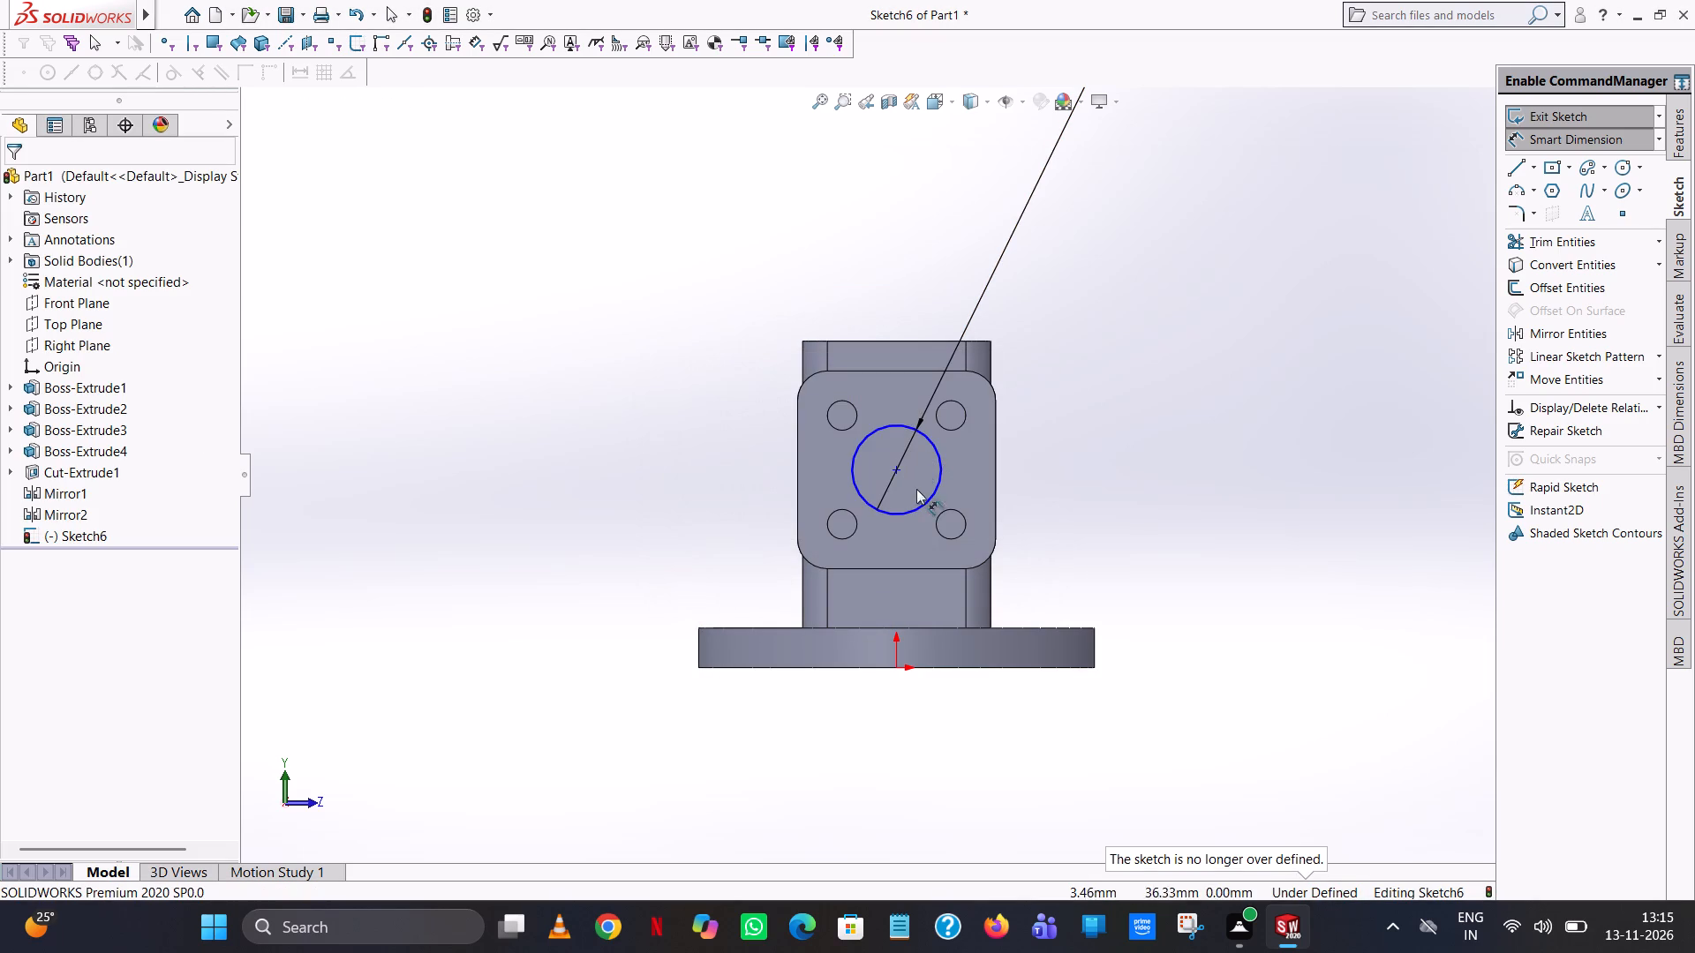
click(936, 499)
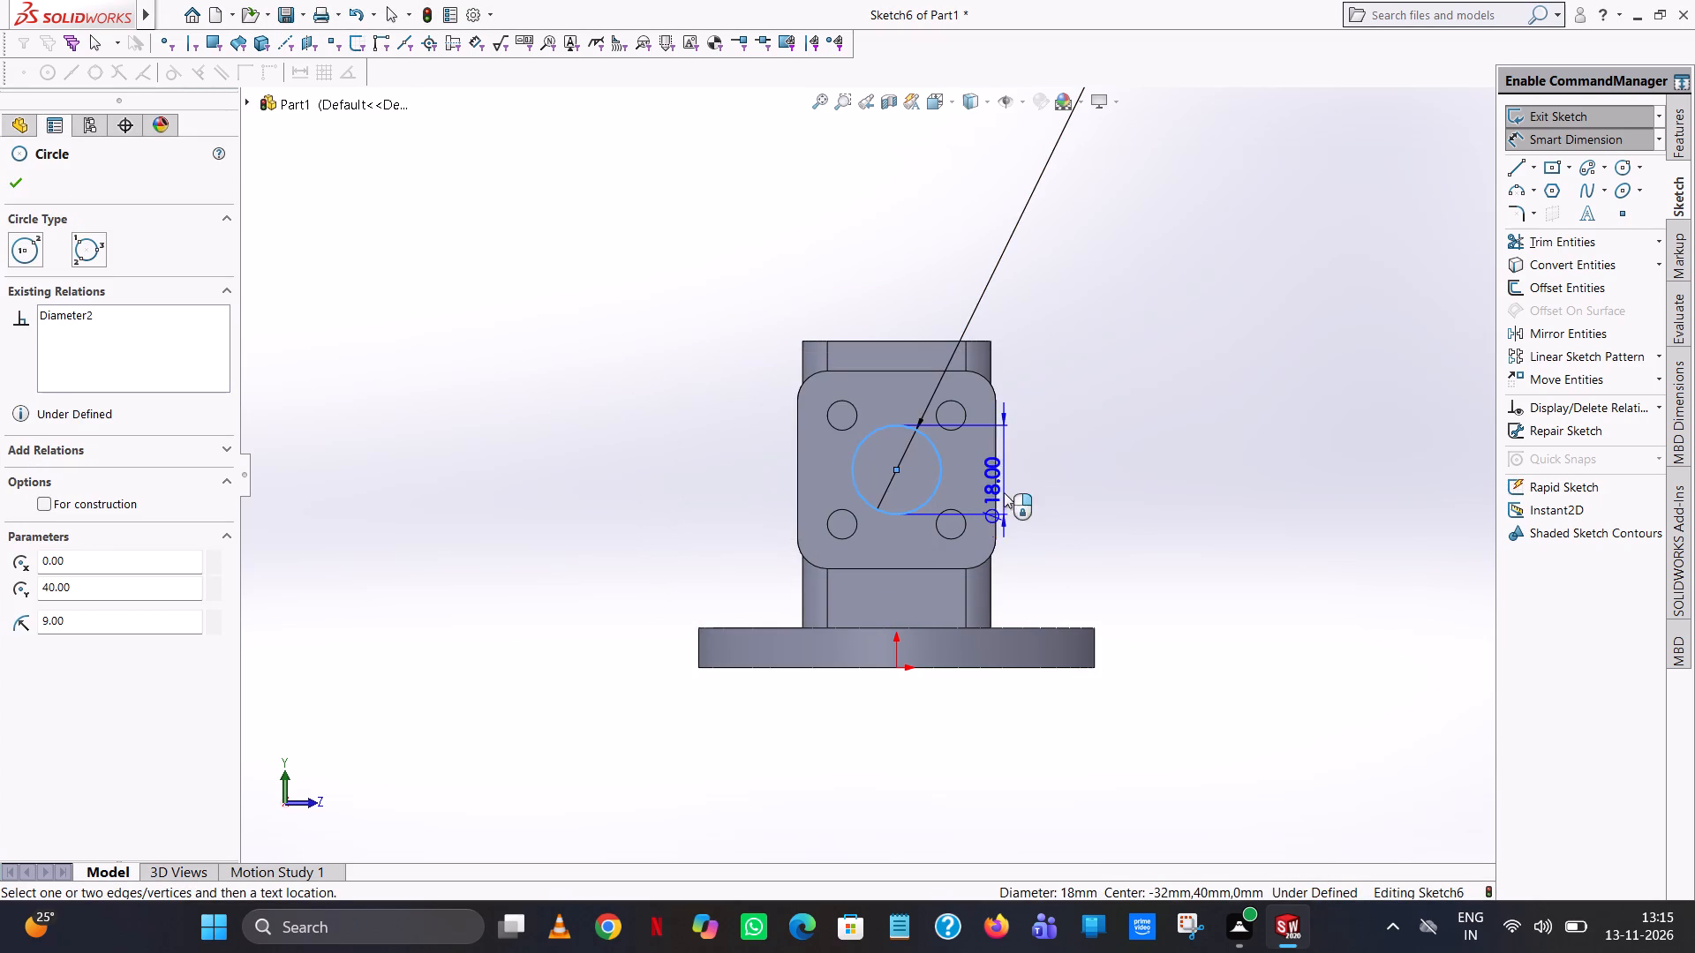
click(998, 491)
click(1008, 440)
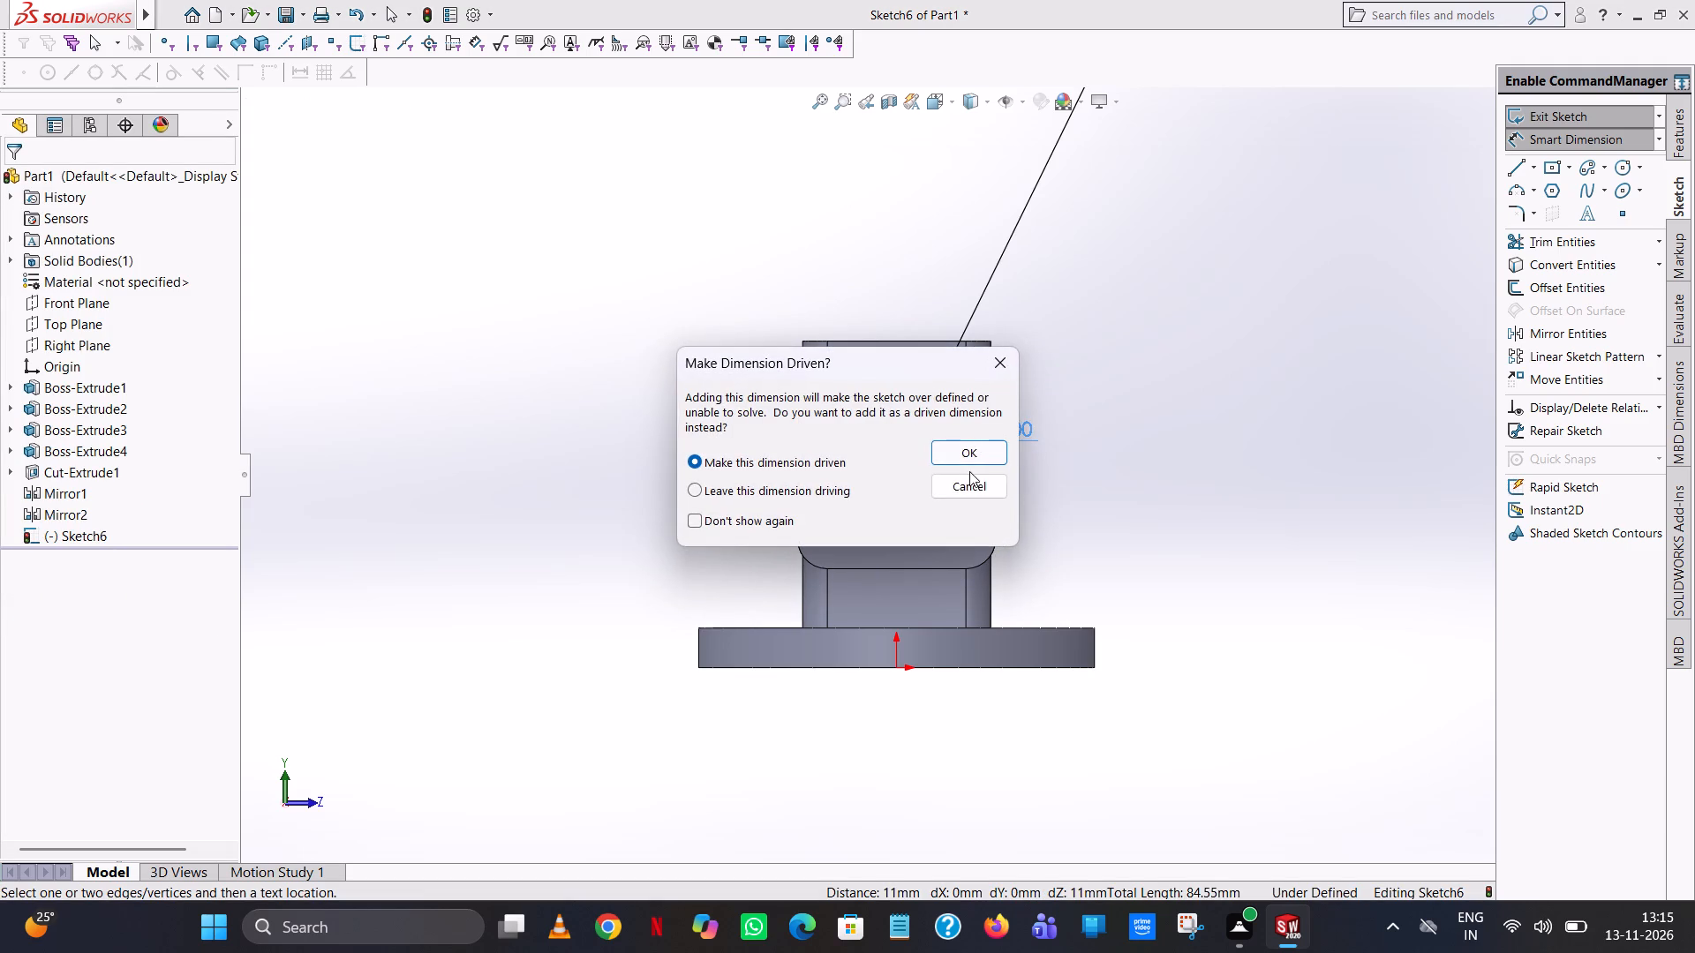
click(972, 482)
Dimension the circle's centre 32 mm above the top edge of the round flange.
click(894, 471)
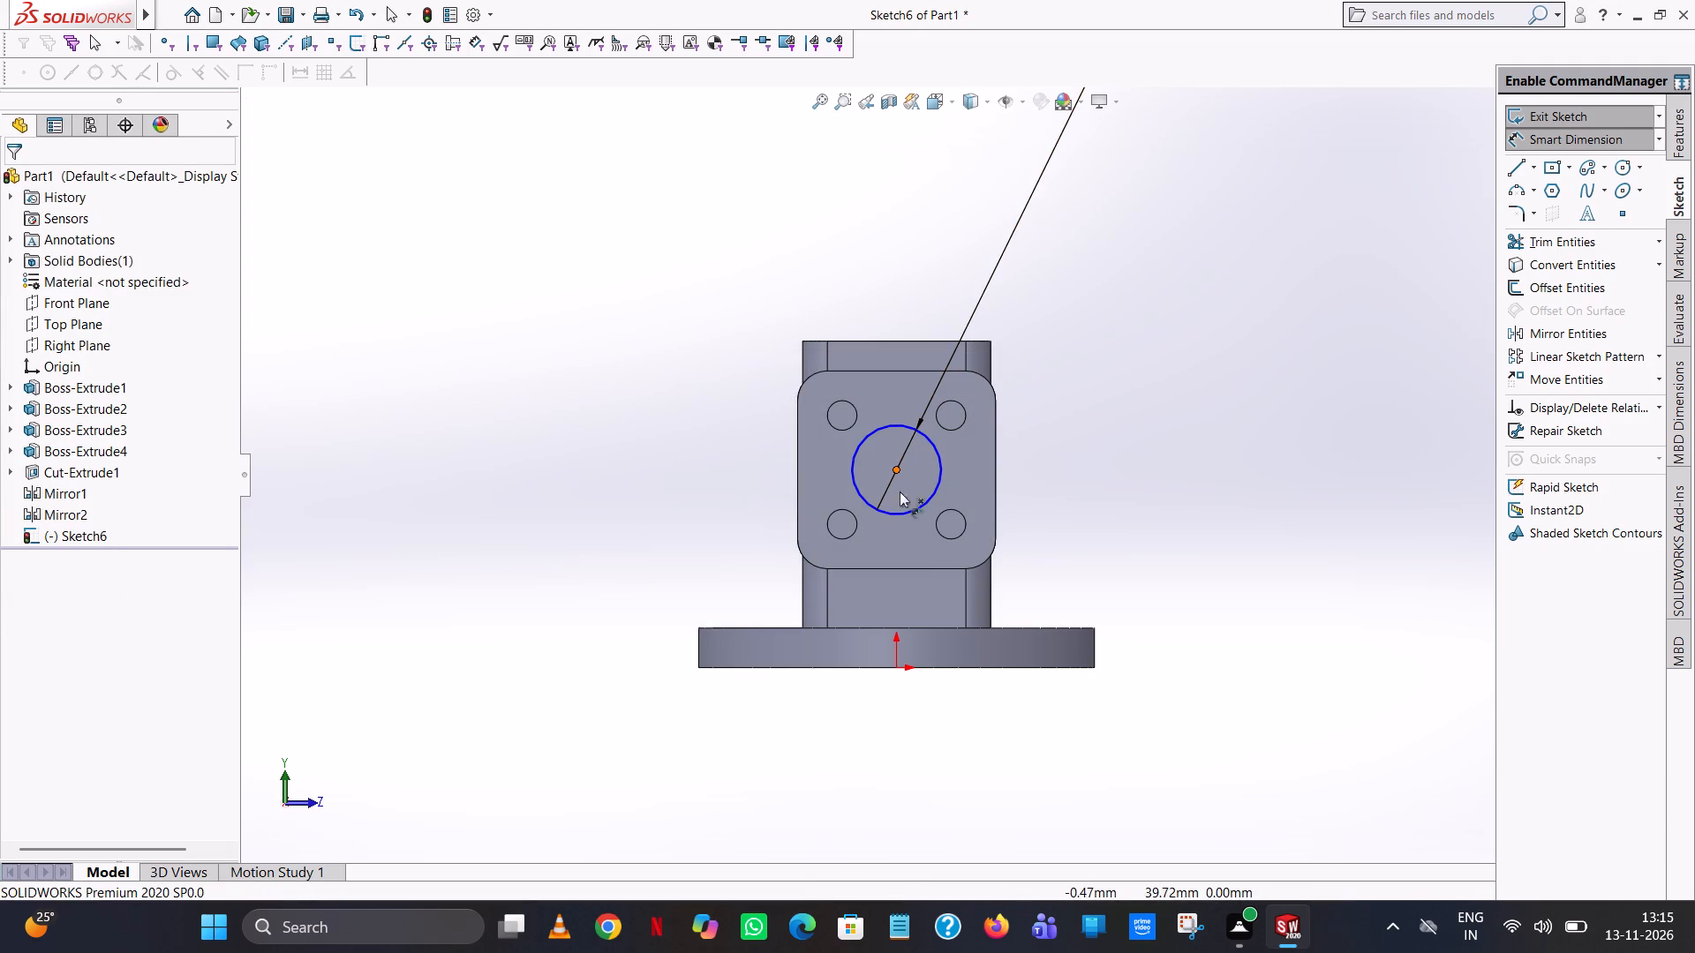
click(971, 629)
click(1202, 591)
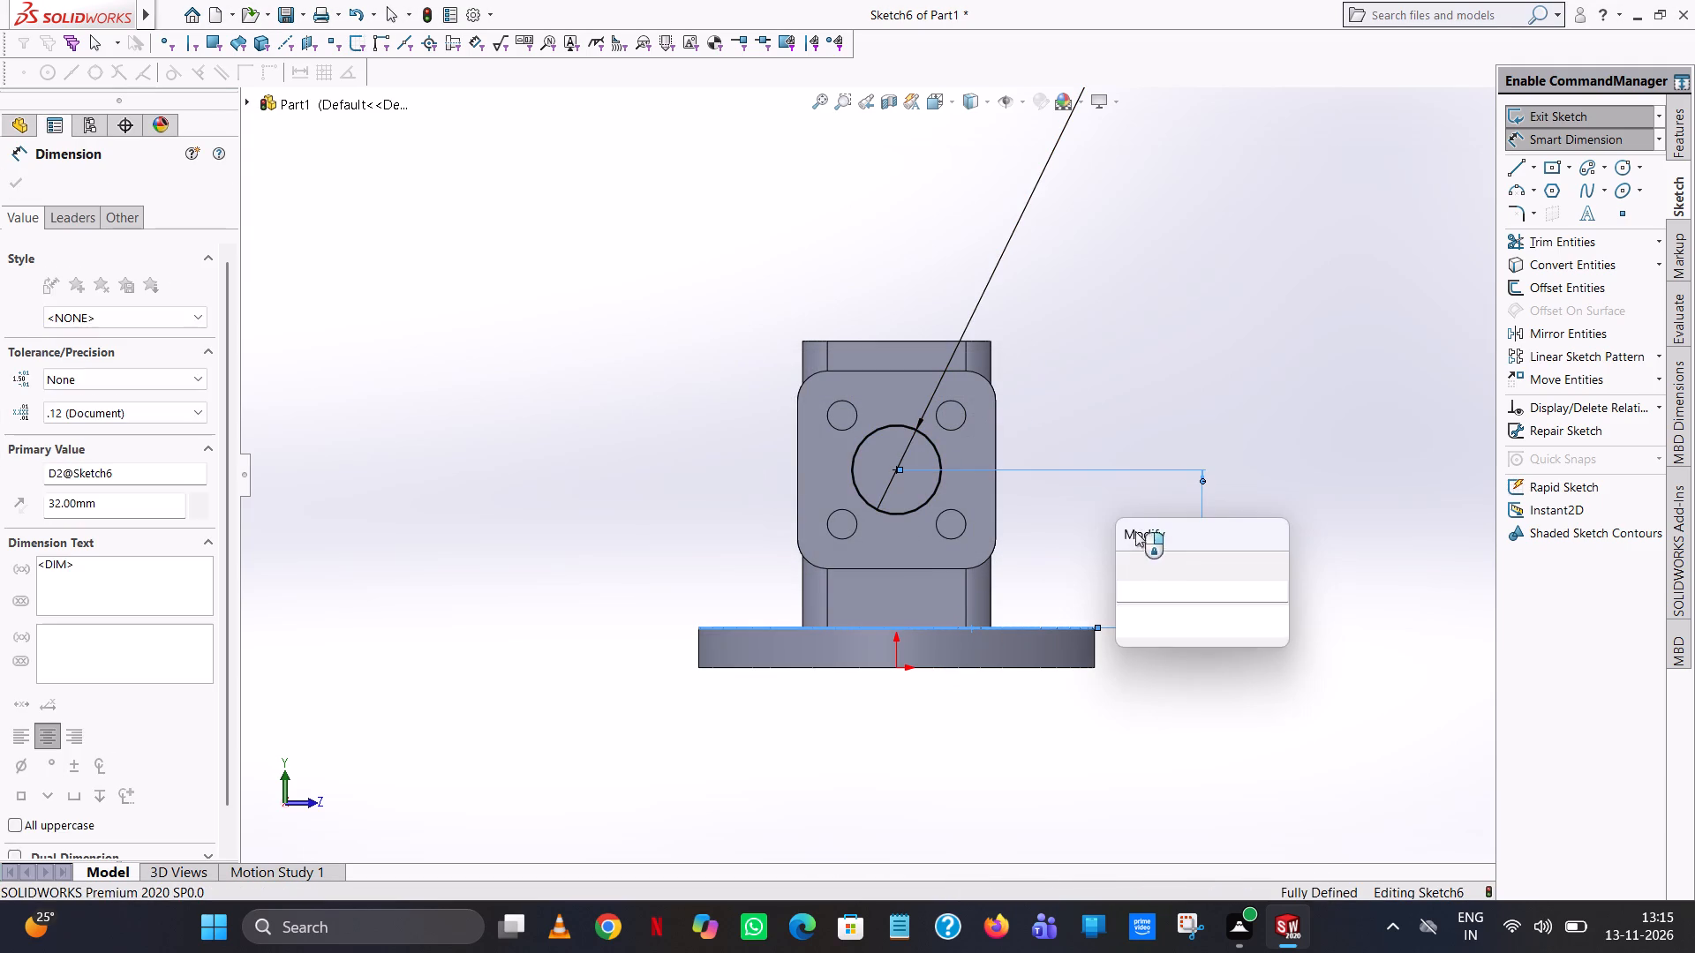
click(1126, 566)
click(1208, 367)
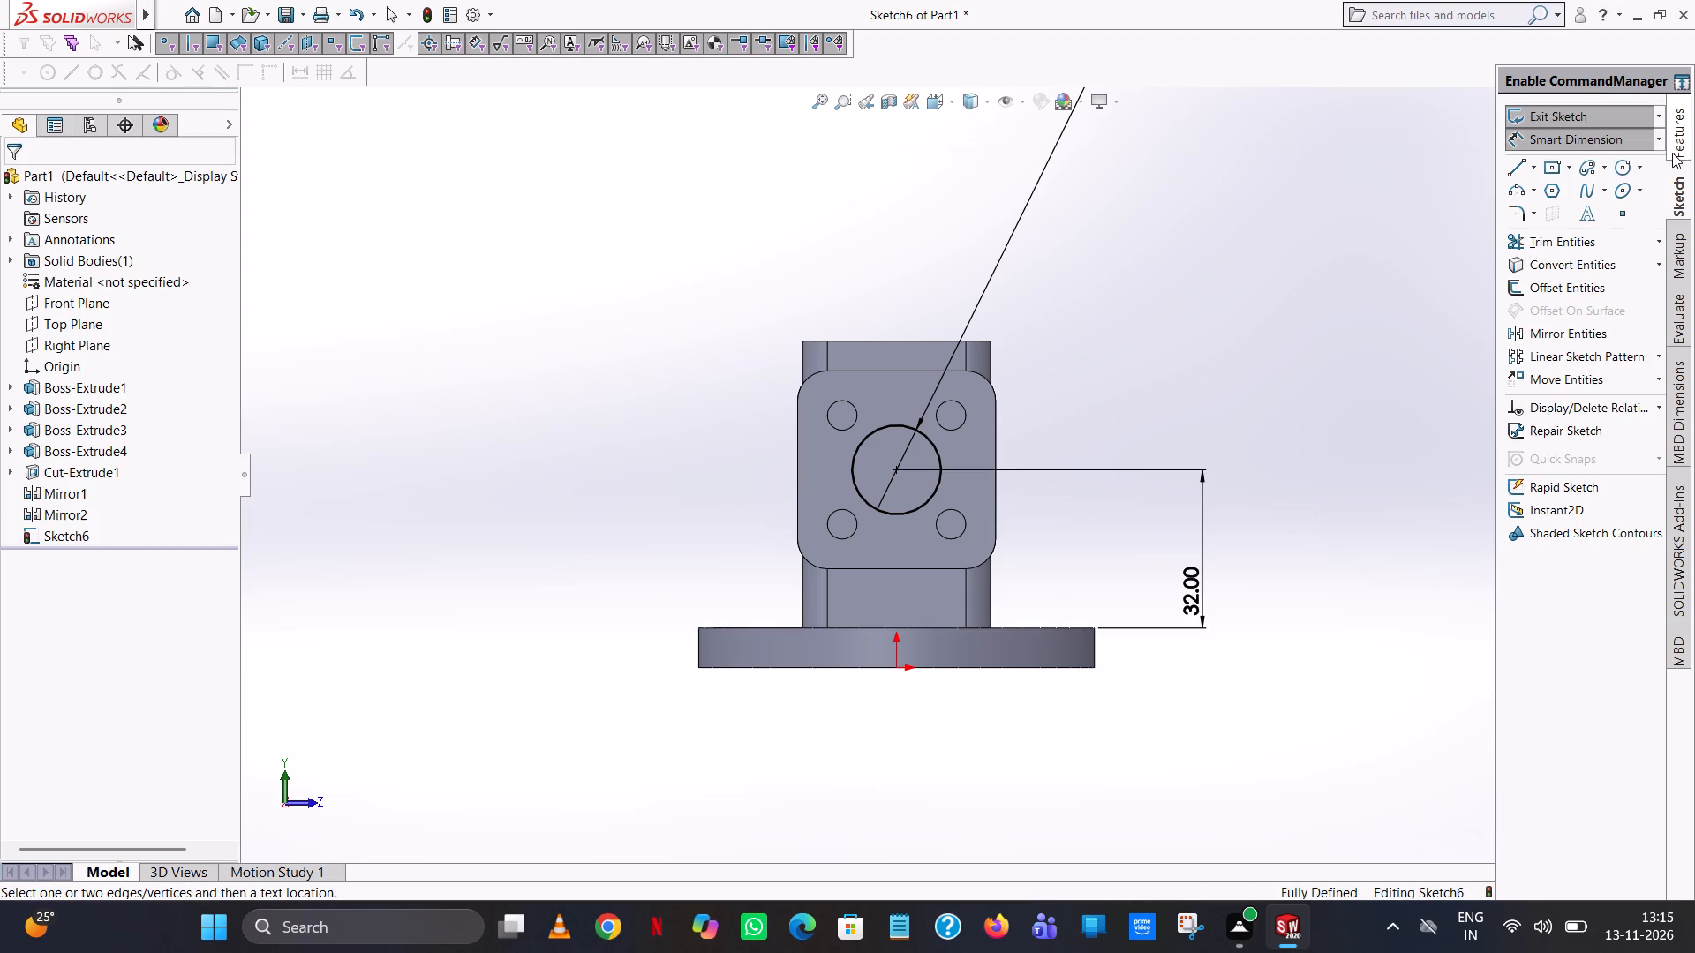
Cut the 18 mm circle as a 90 mm blind Extruded Cut through both side plates, bosses and column walls.
click(1678, 146)
click(1564, 235)
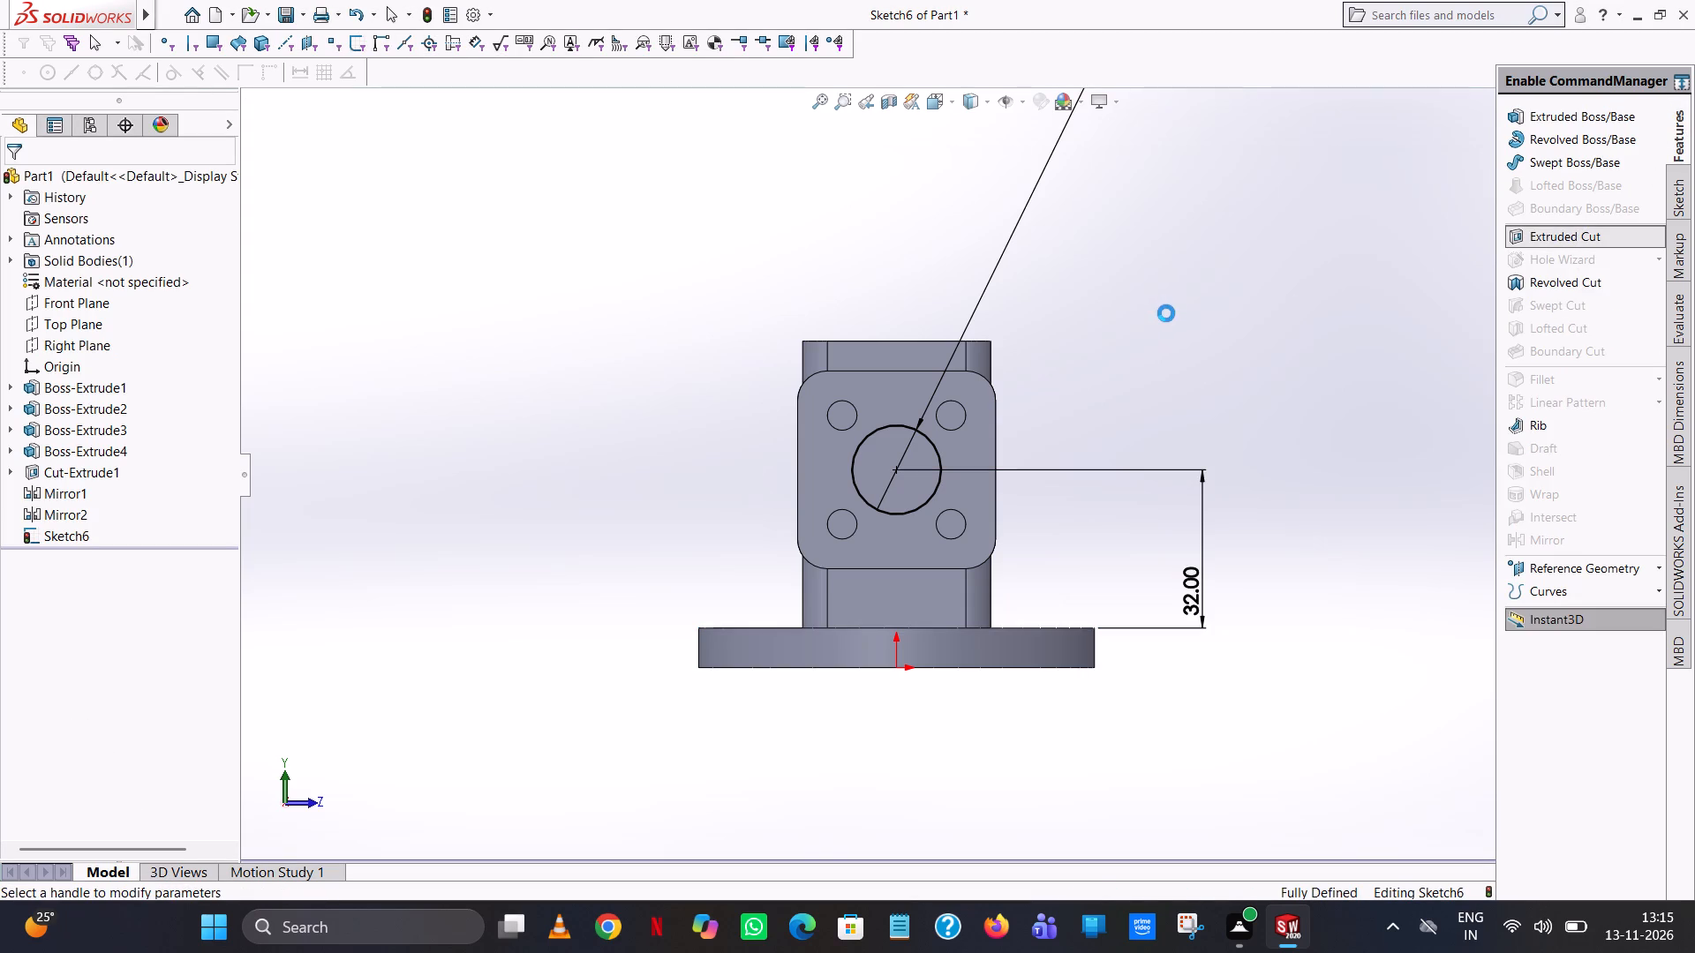
middle_drag(1166, 317, 1177, 775)
drag(911, 602, 910, 598)
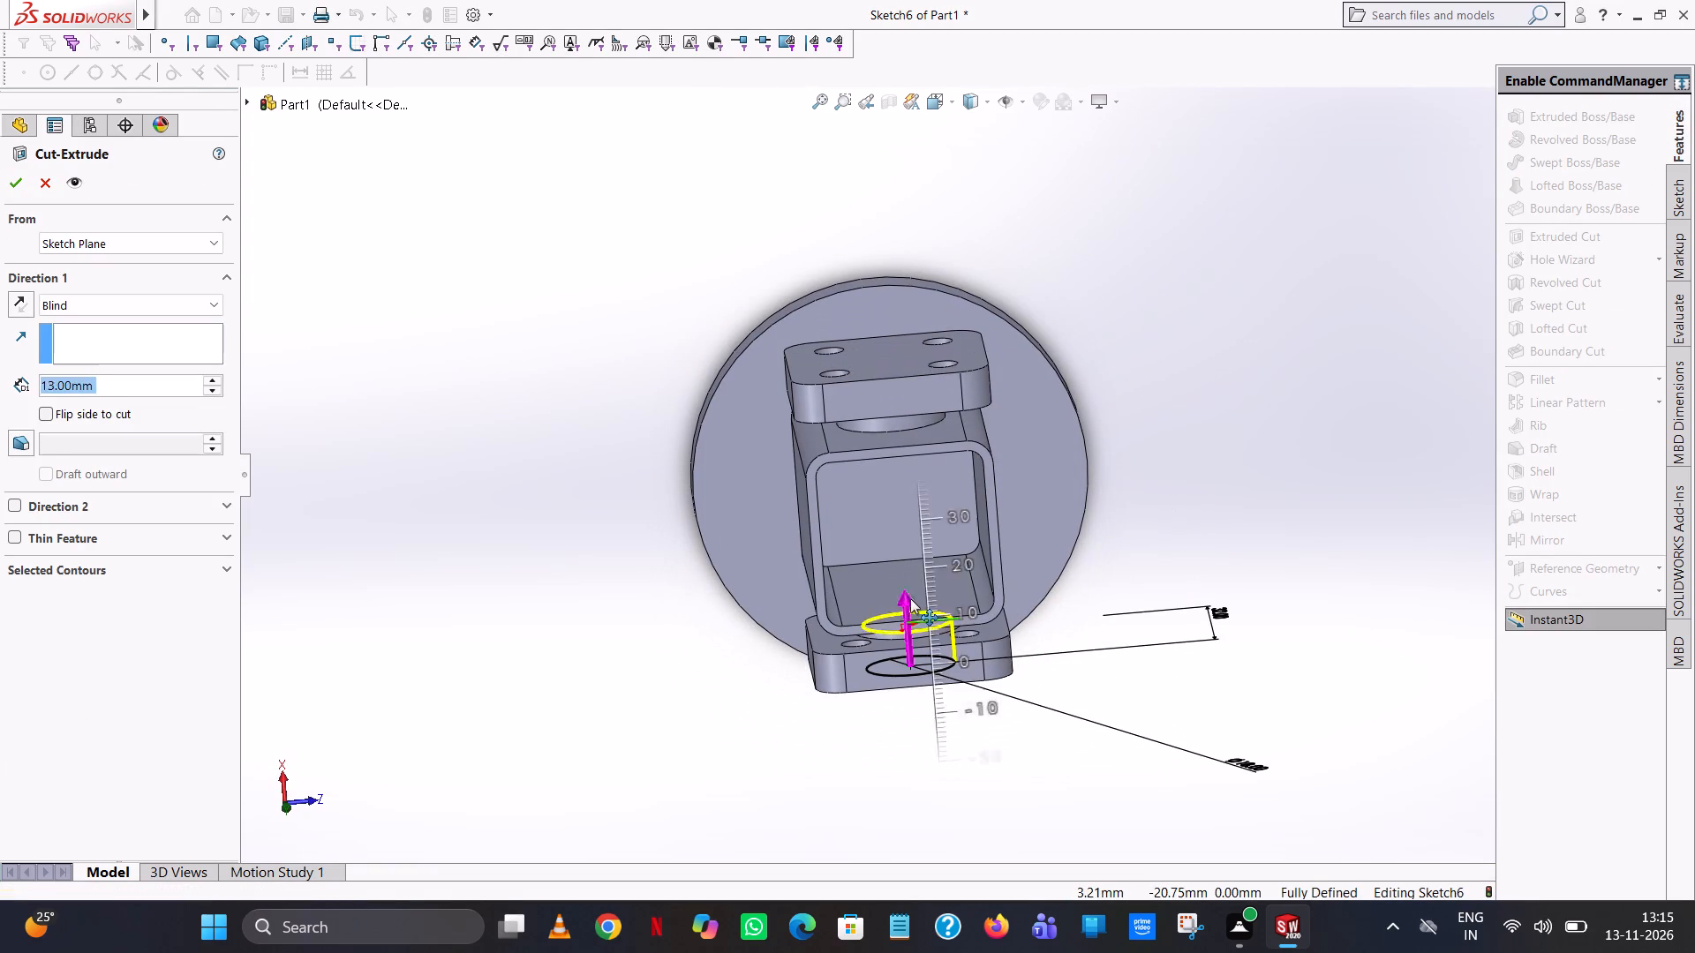
drag(910, 598, 901, 223)
click(7, 181)
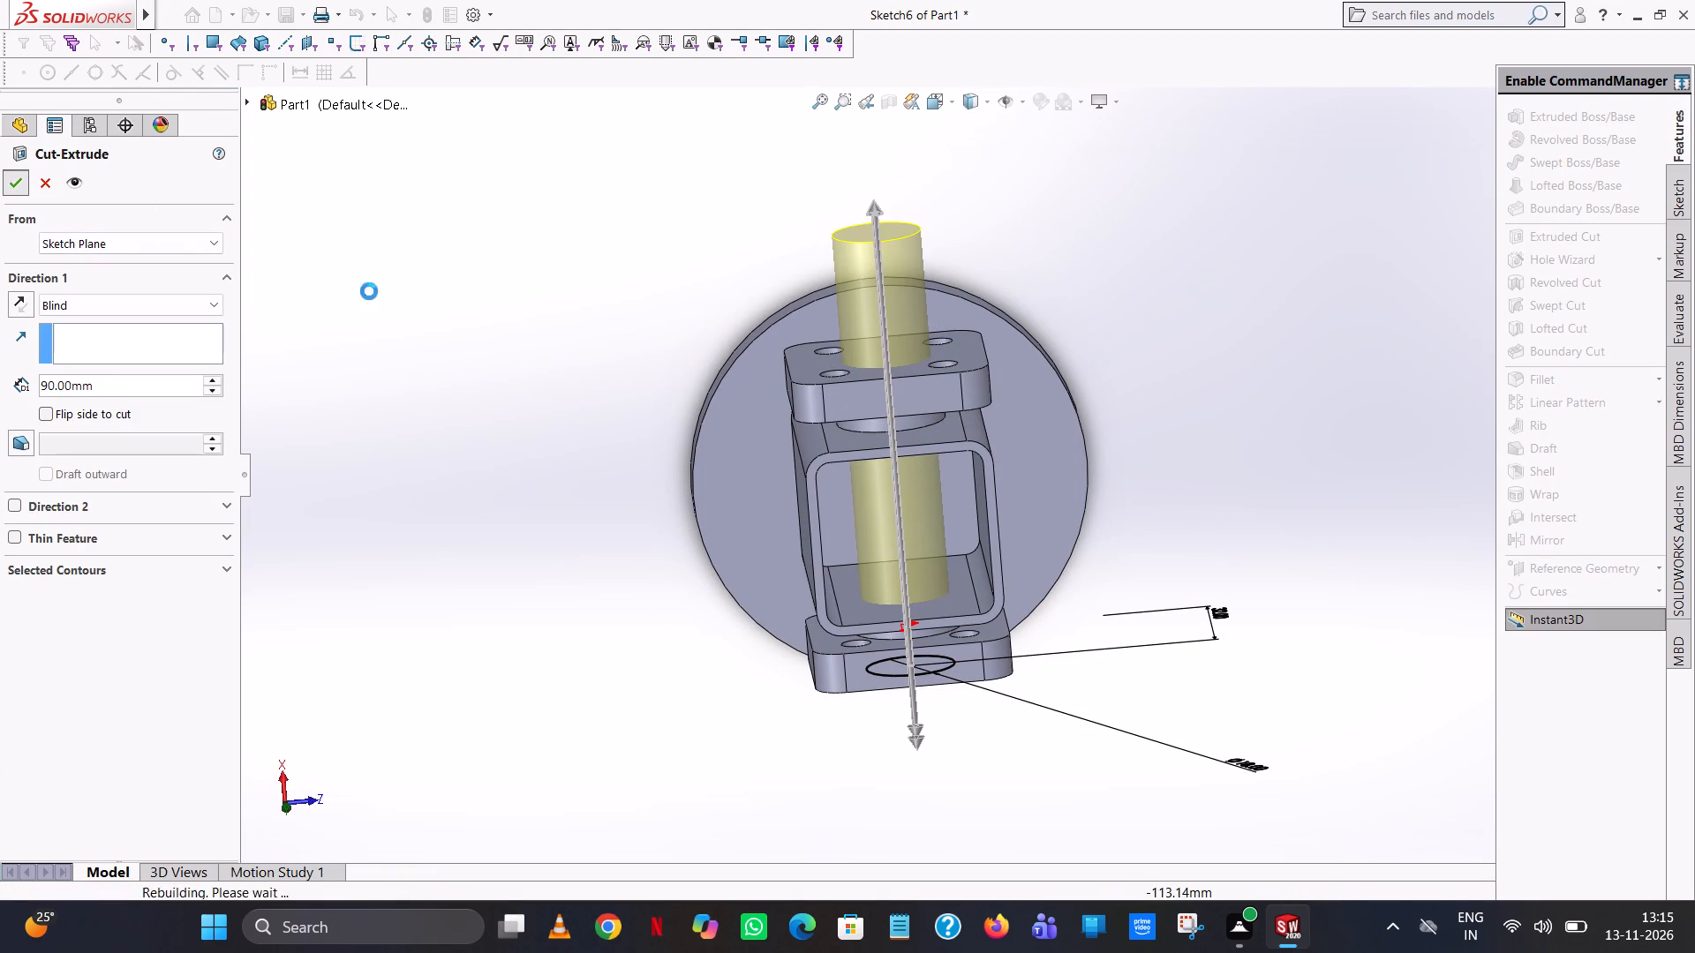
click(470, 362)
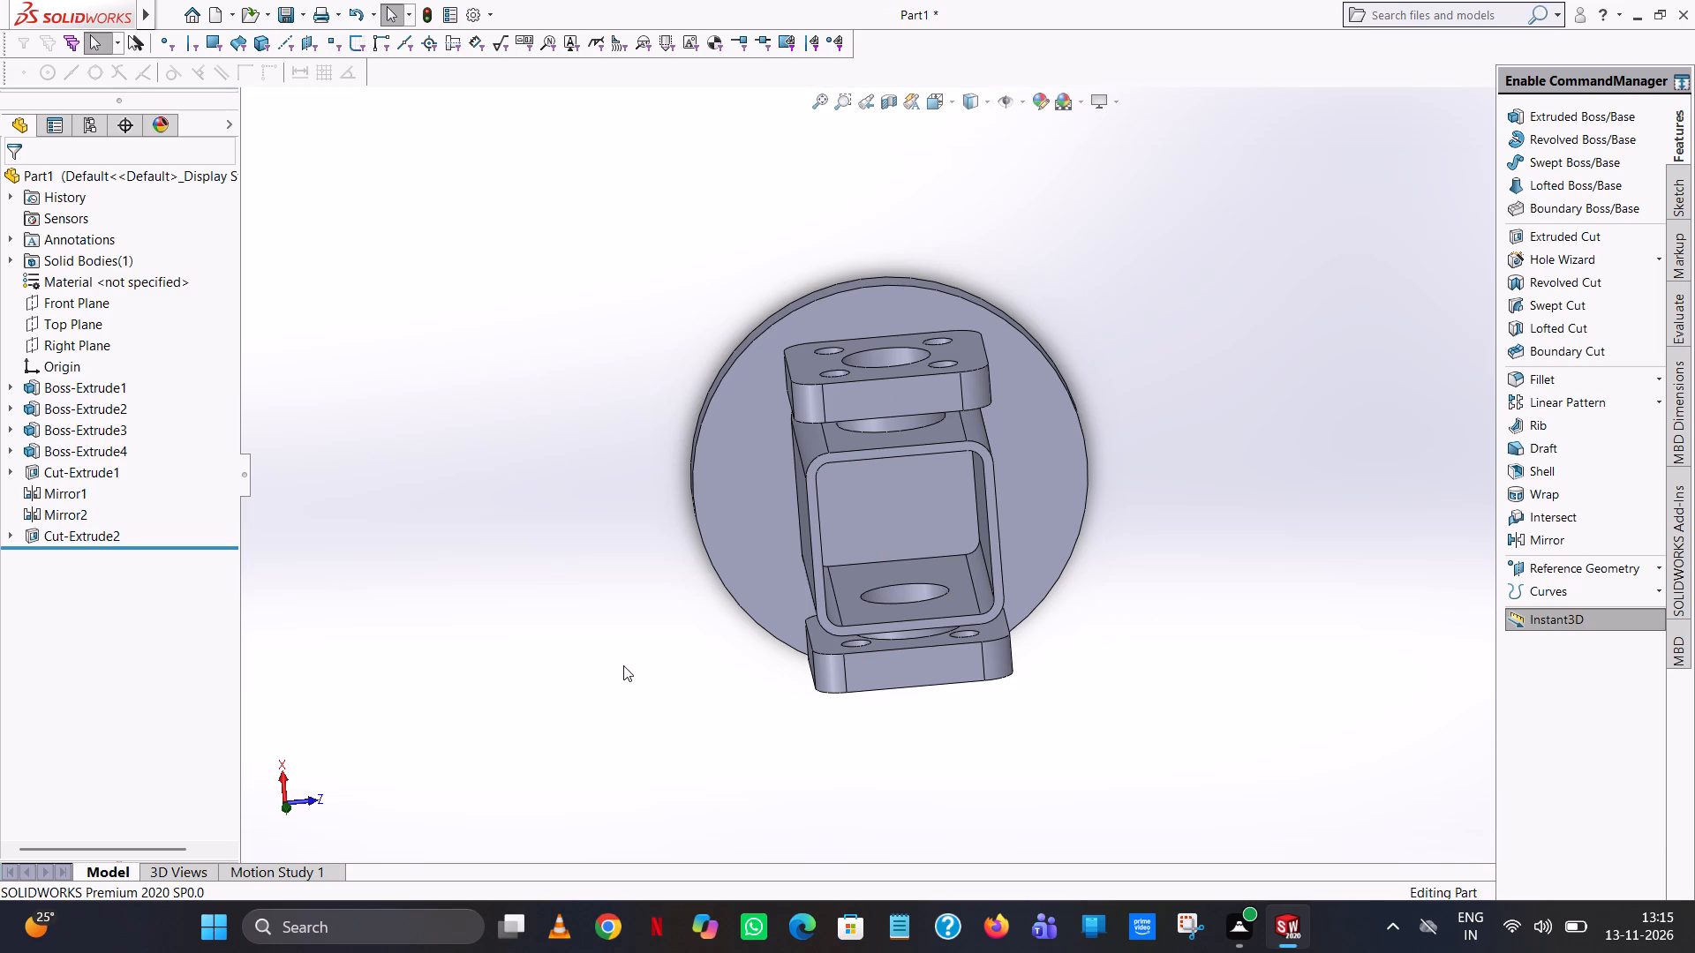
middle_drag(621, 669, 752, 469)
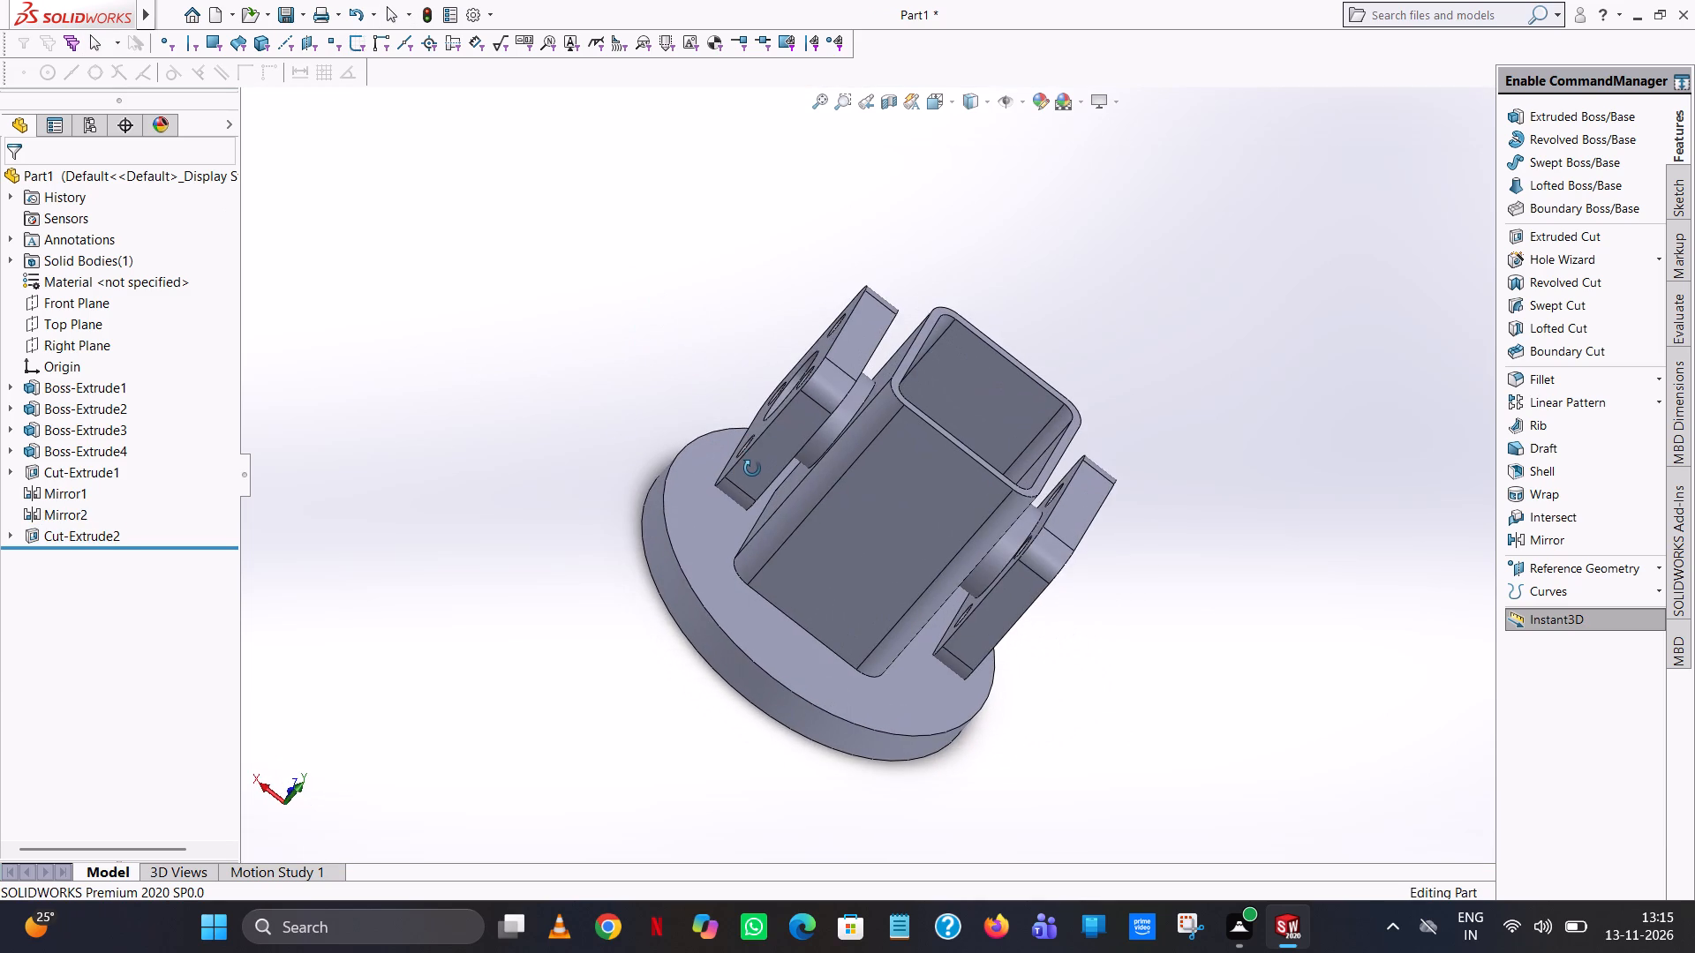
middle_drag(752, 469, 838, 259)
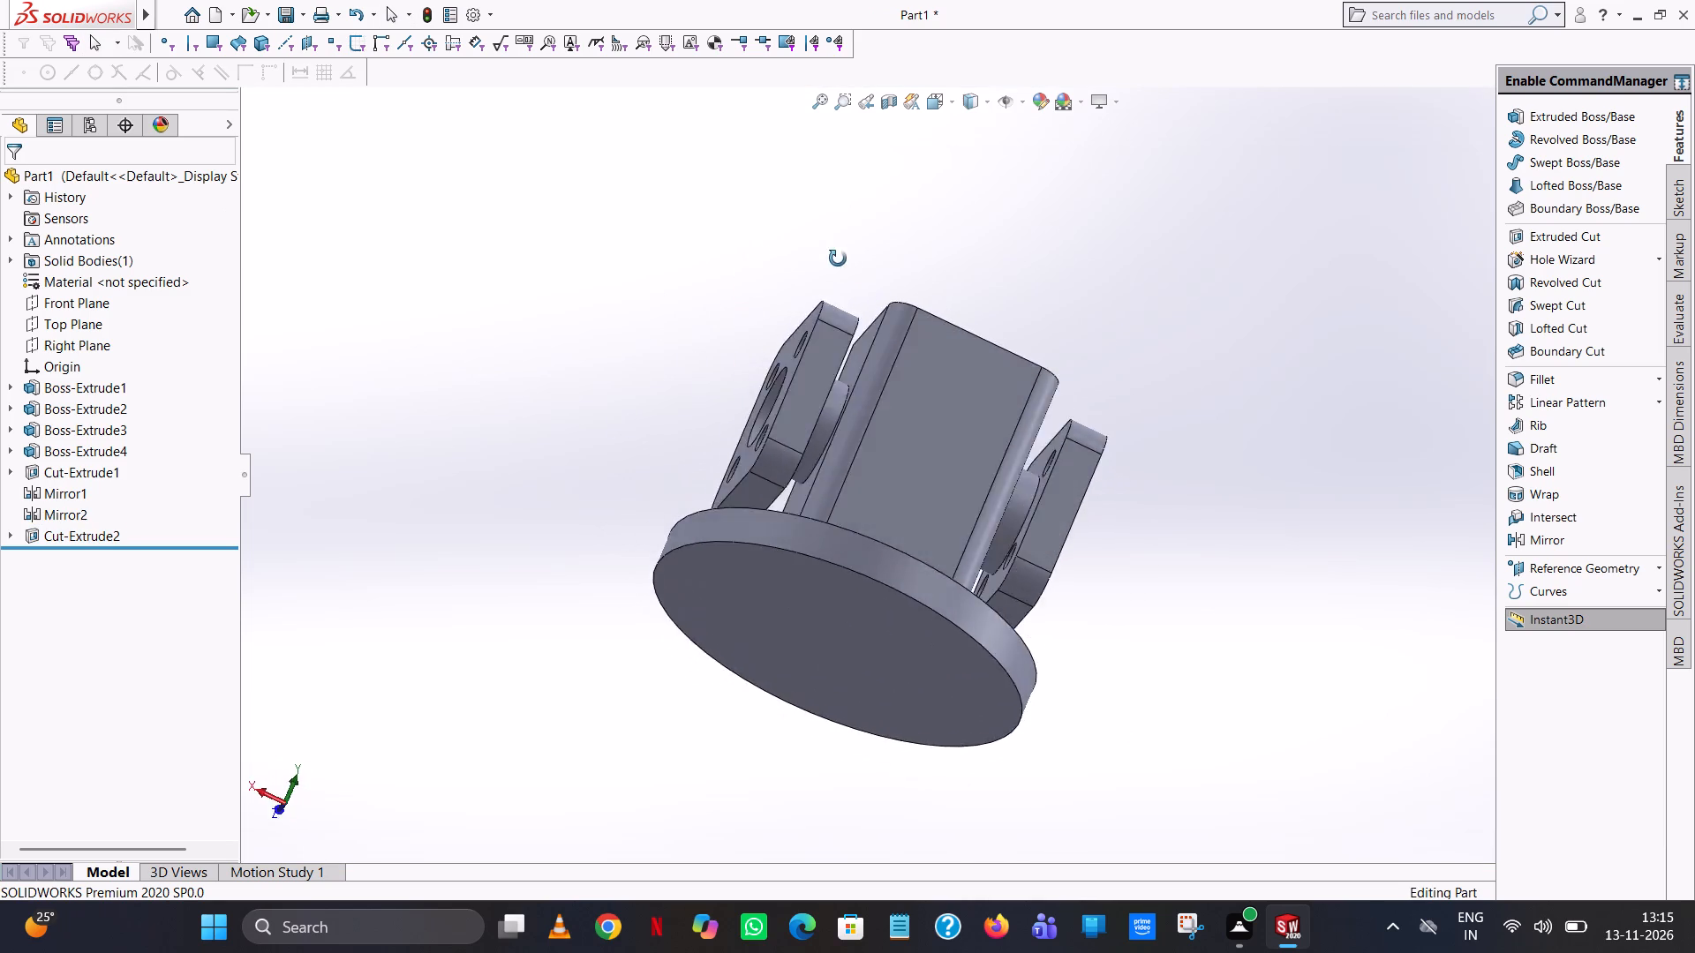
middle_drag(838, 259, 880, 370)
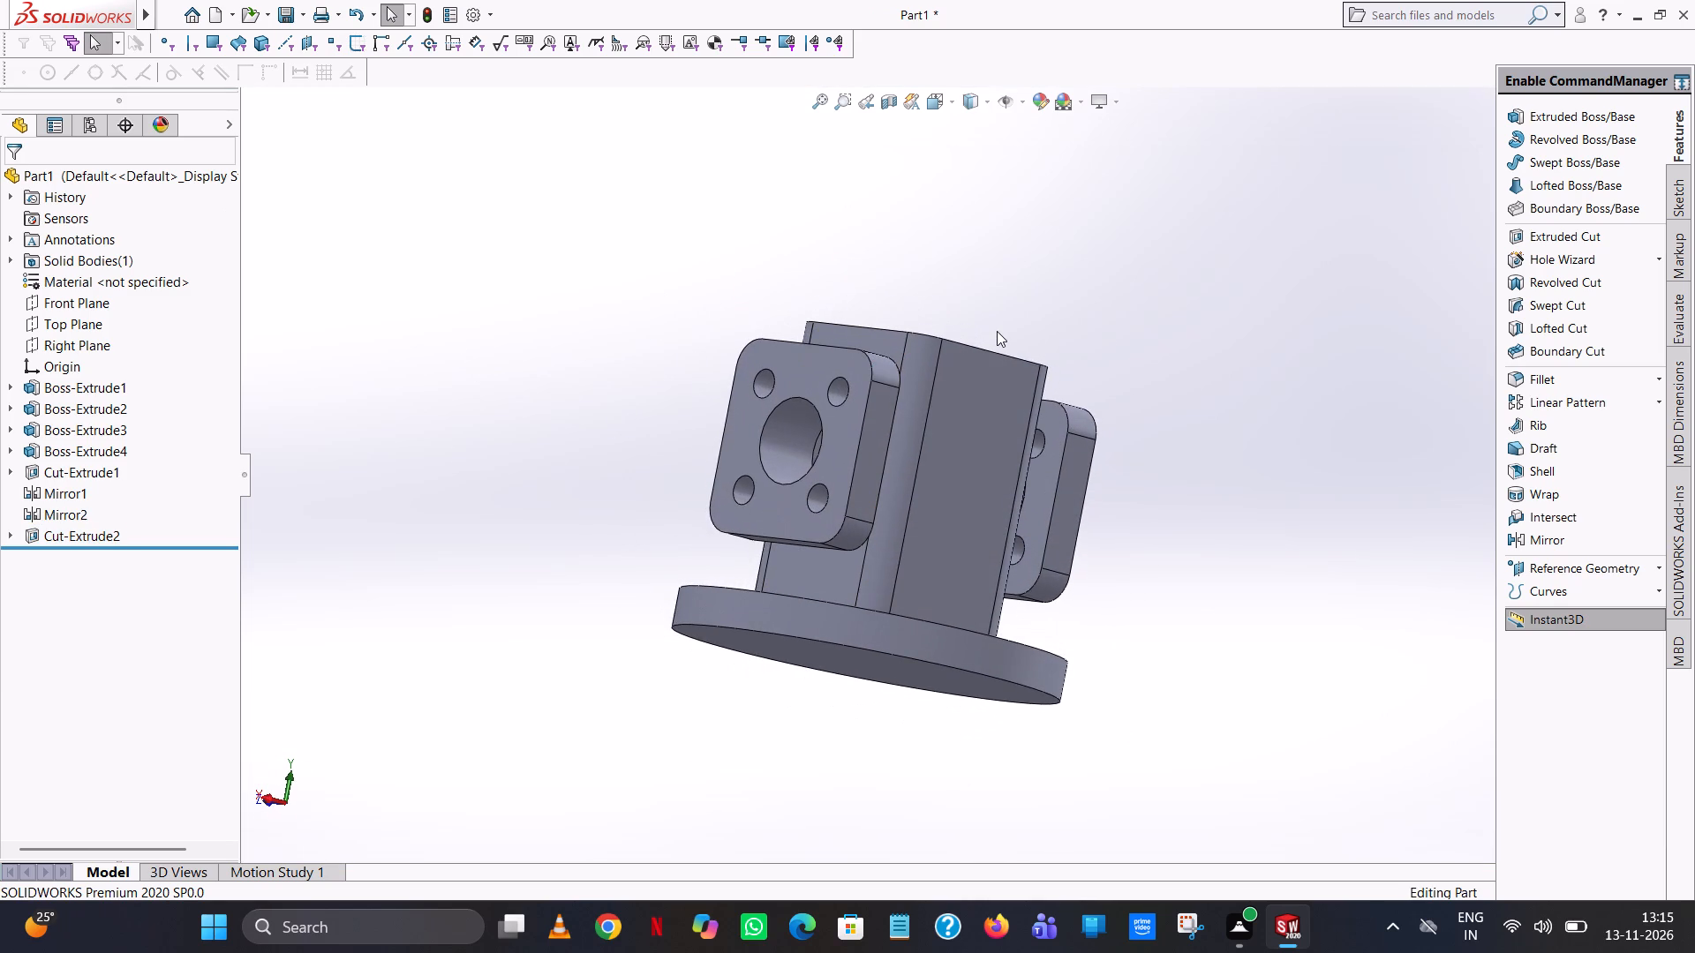
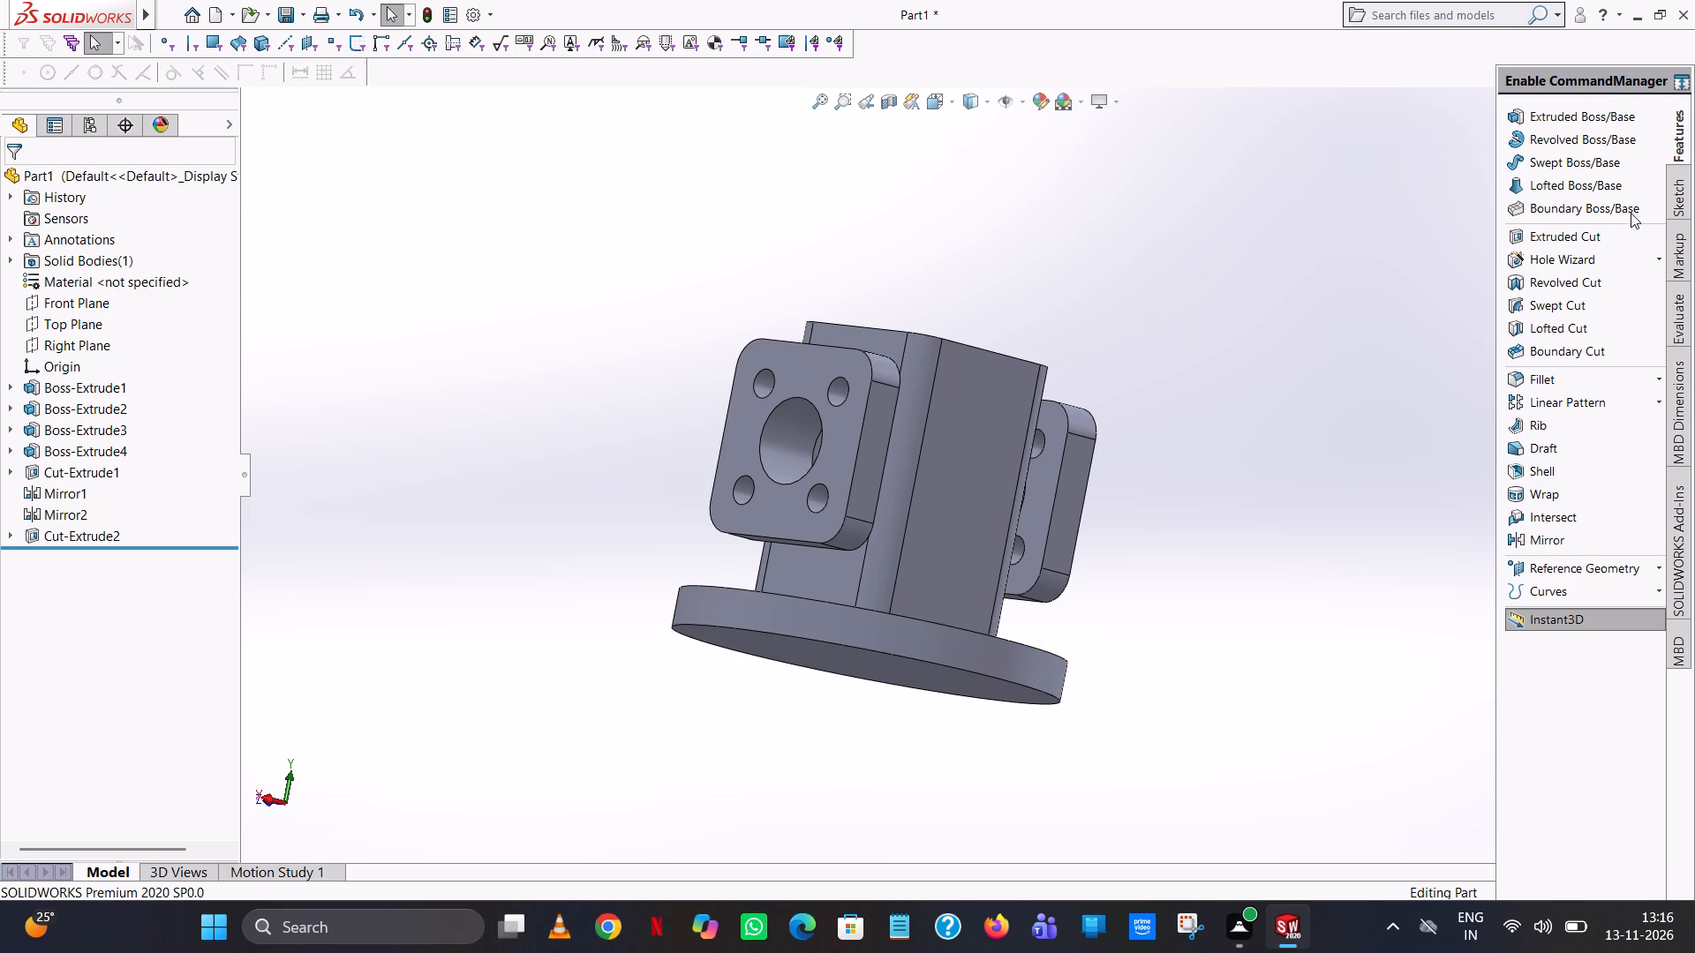
Start an Extruded Boss sketch on the column's plain side face and draw a 40 mm vertical line up from the origin.
click(1568, 120)
click(970, 479)
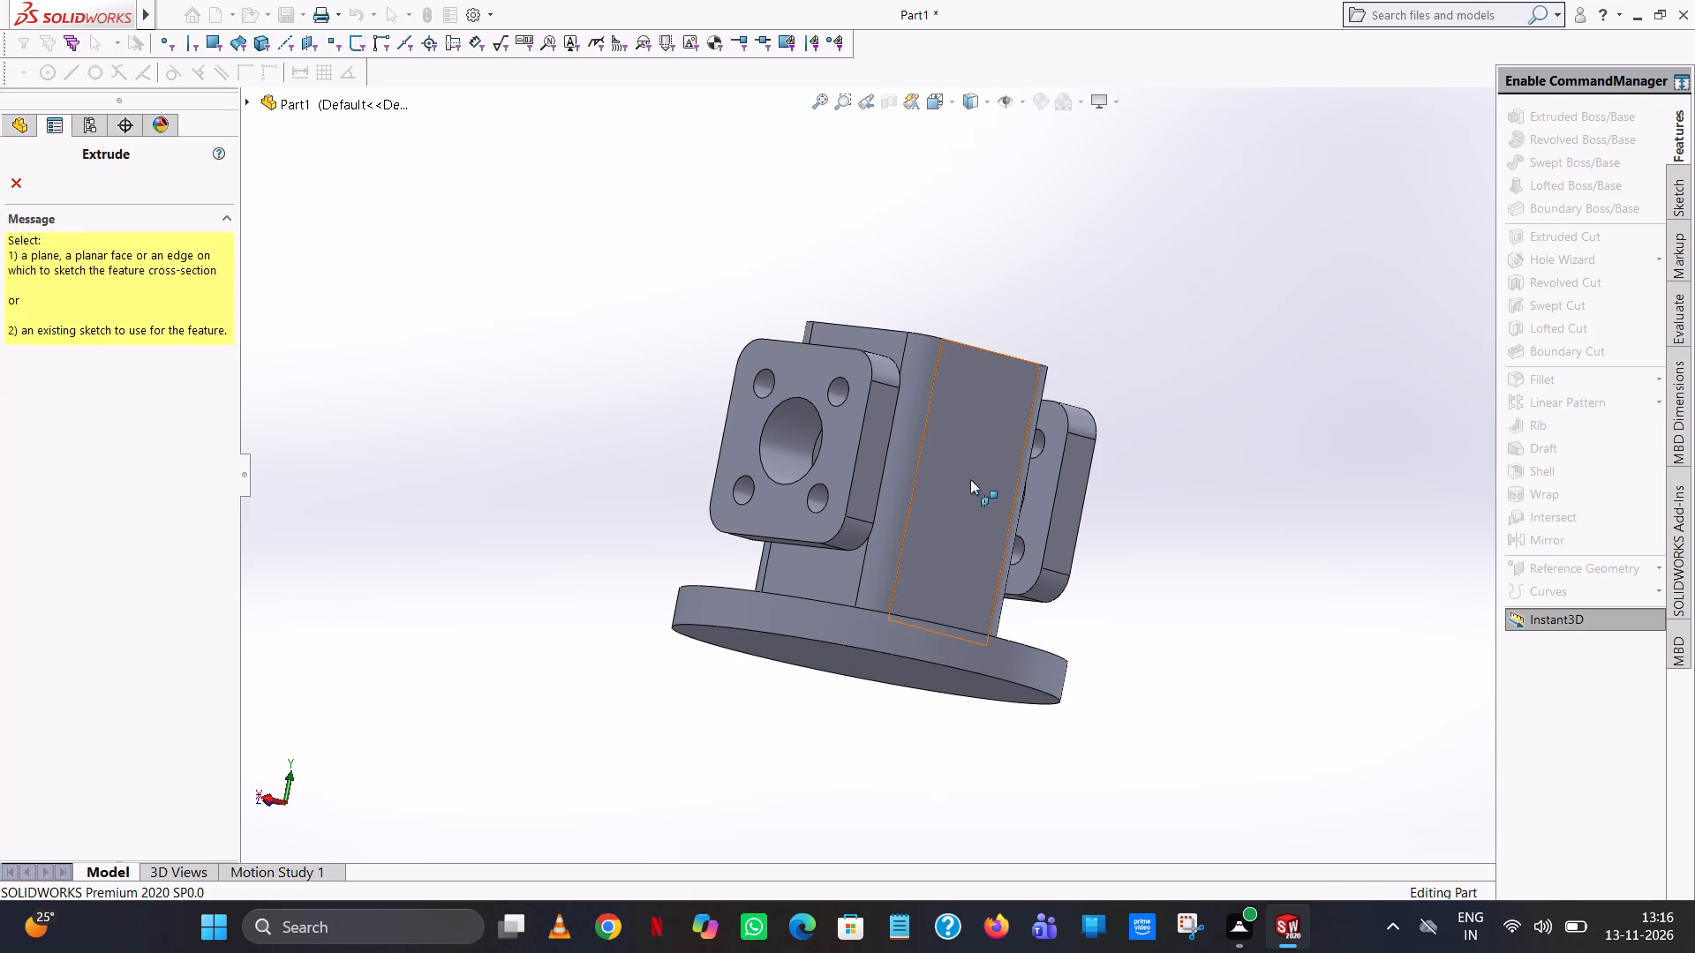
click(952, 98)
click(1037, 196)
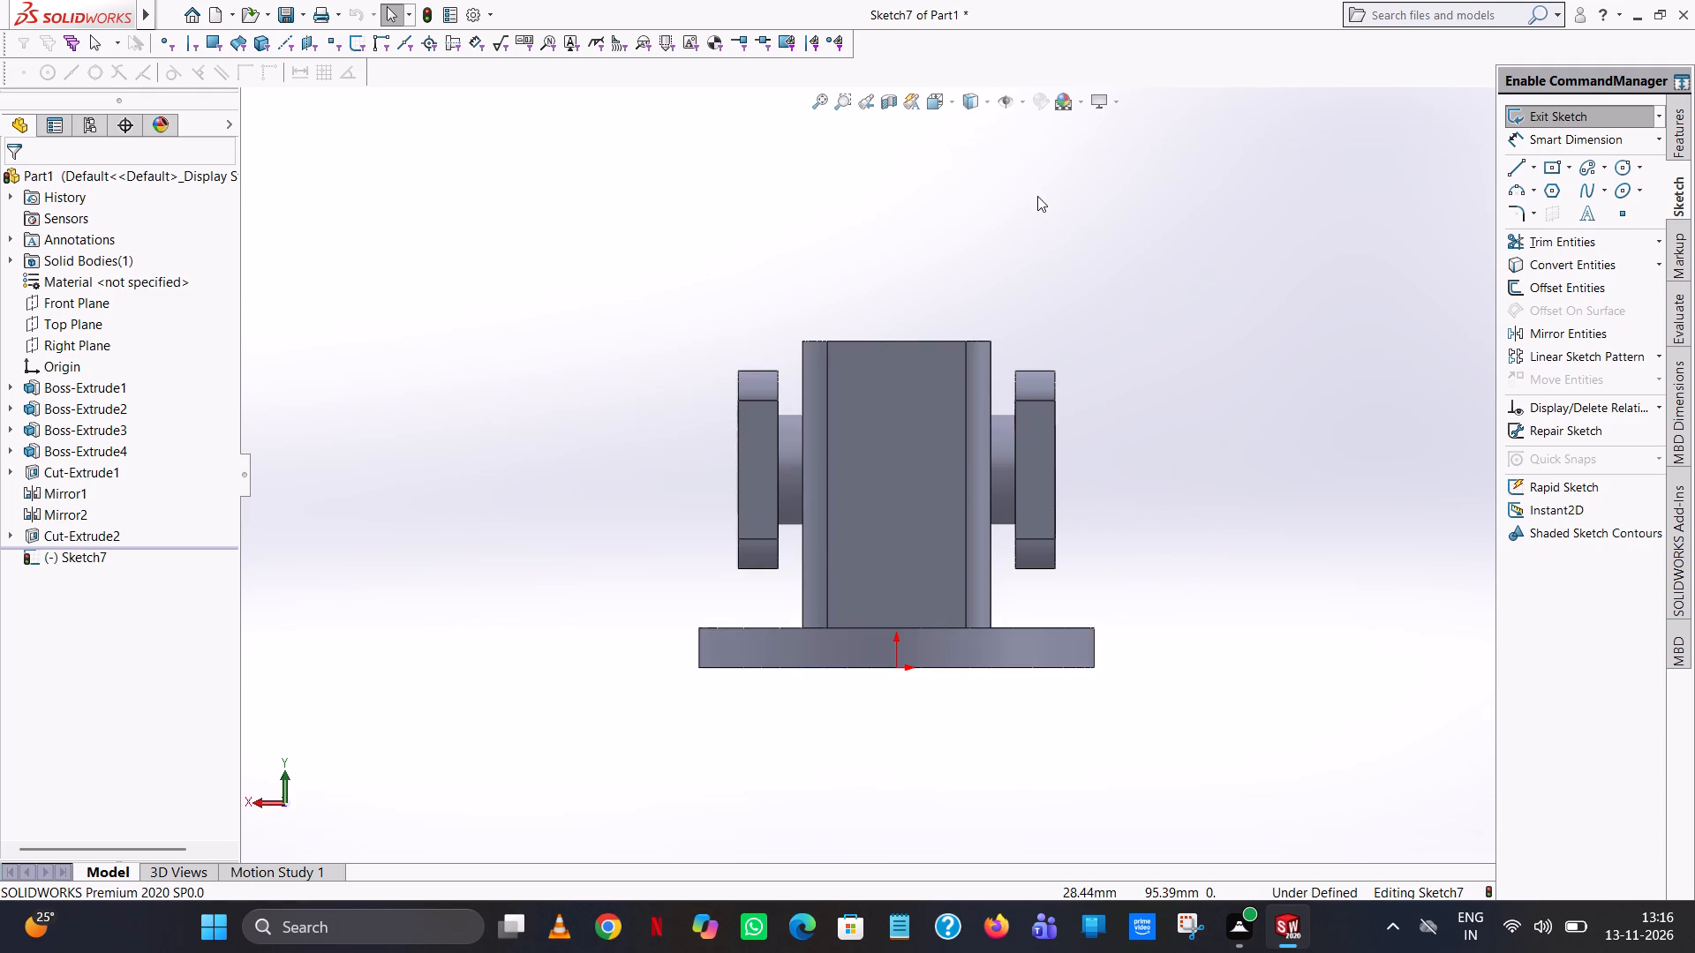
click(1510, 163)
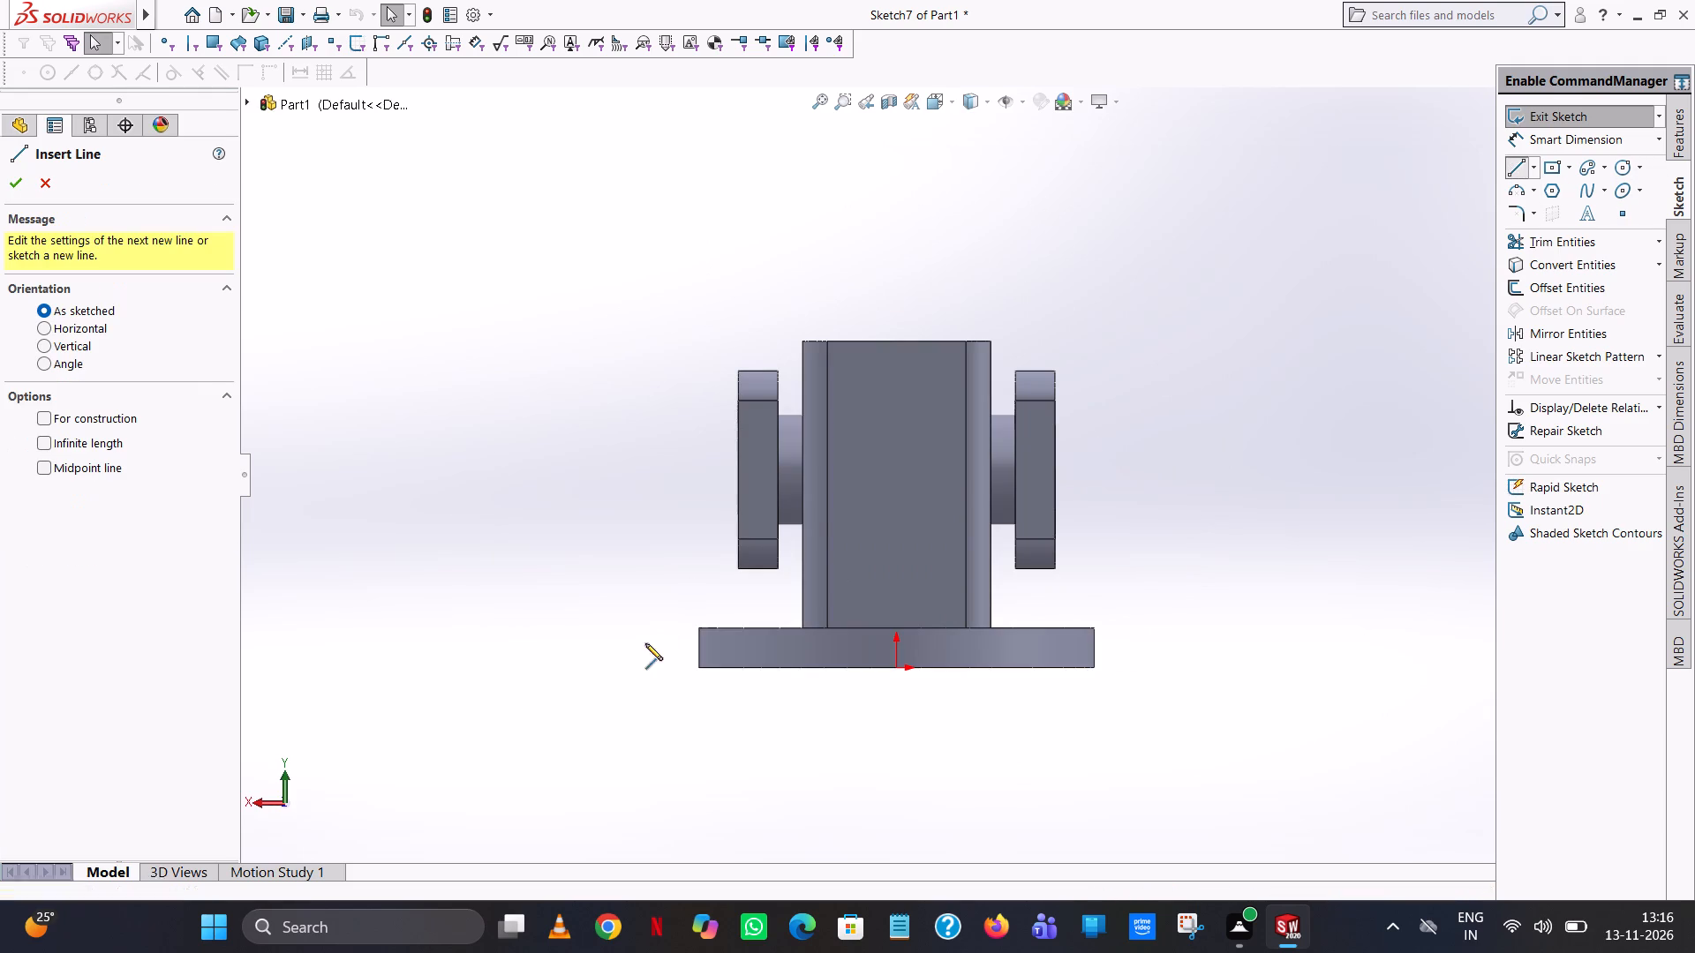
click(898, 668)
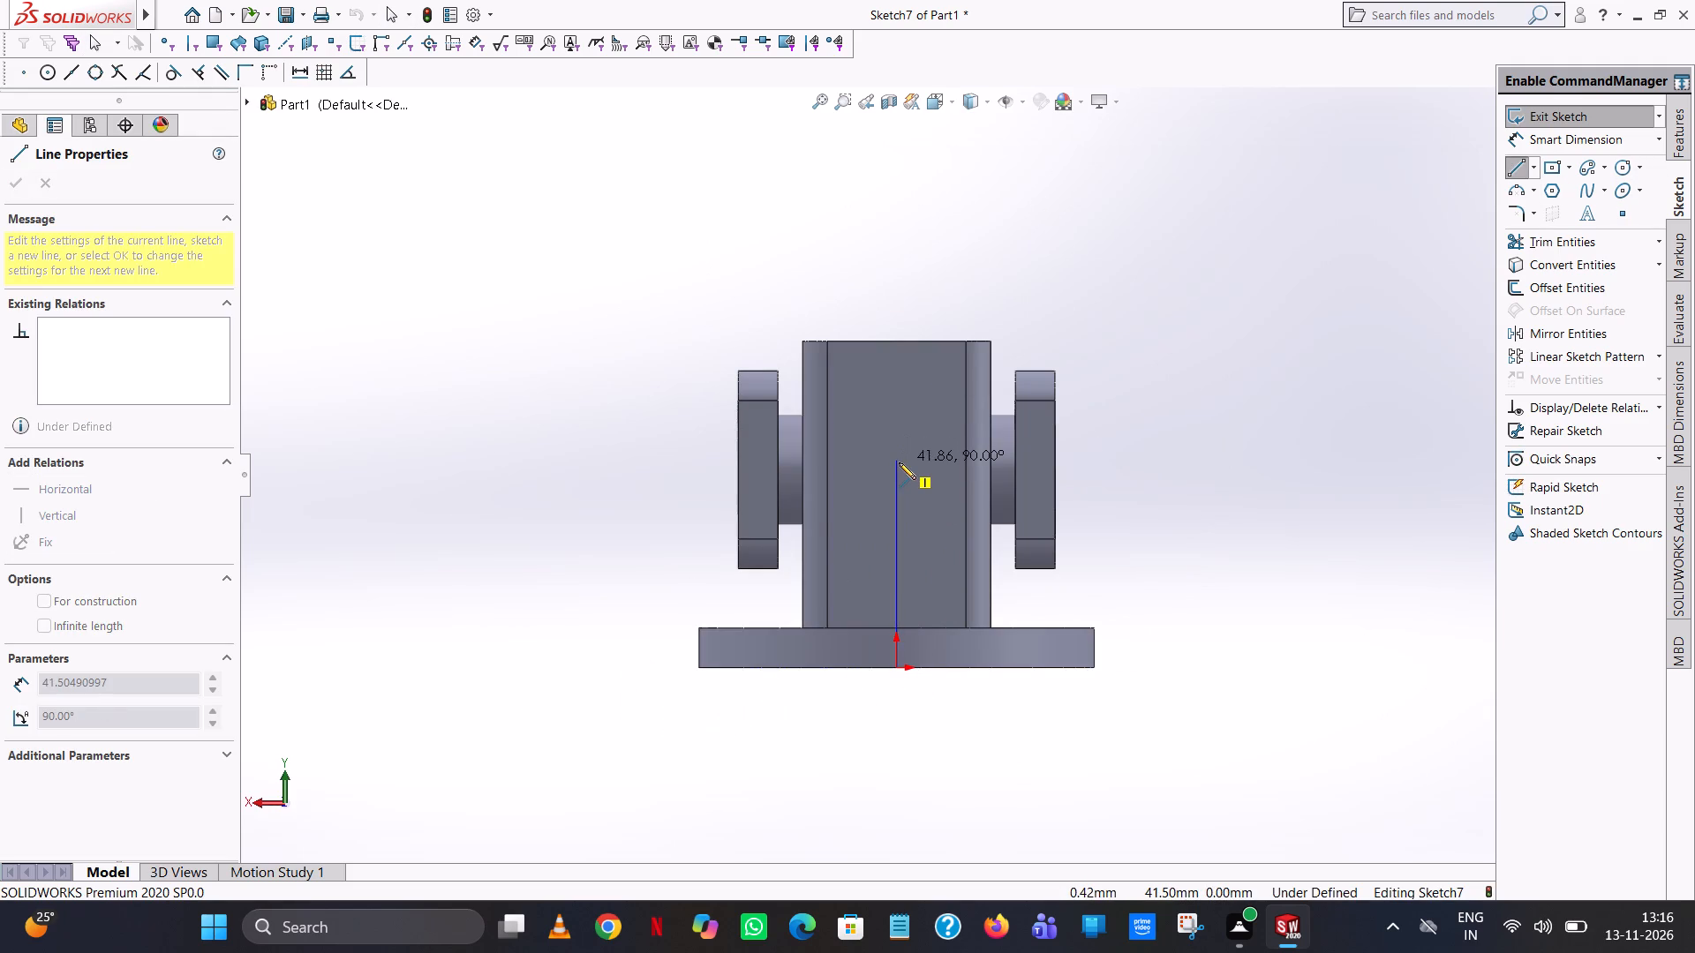
click(899, 462)
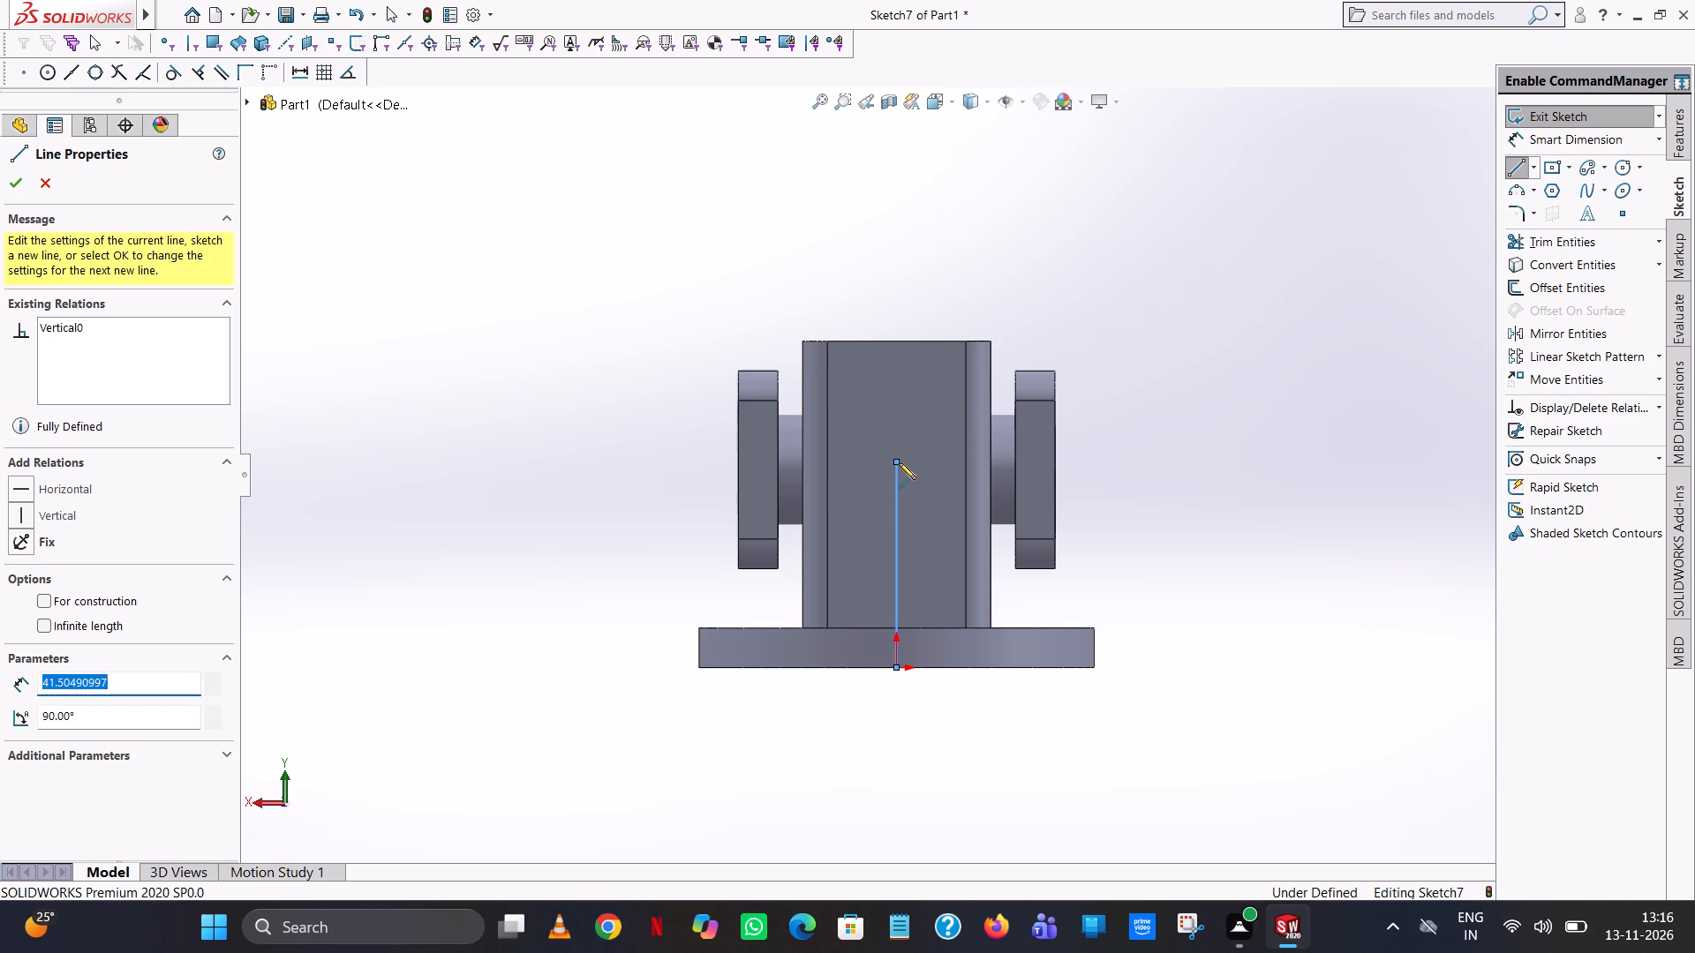
text(40)
key(Return)
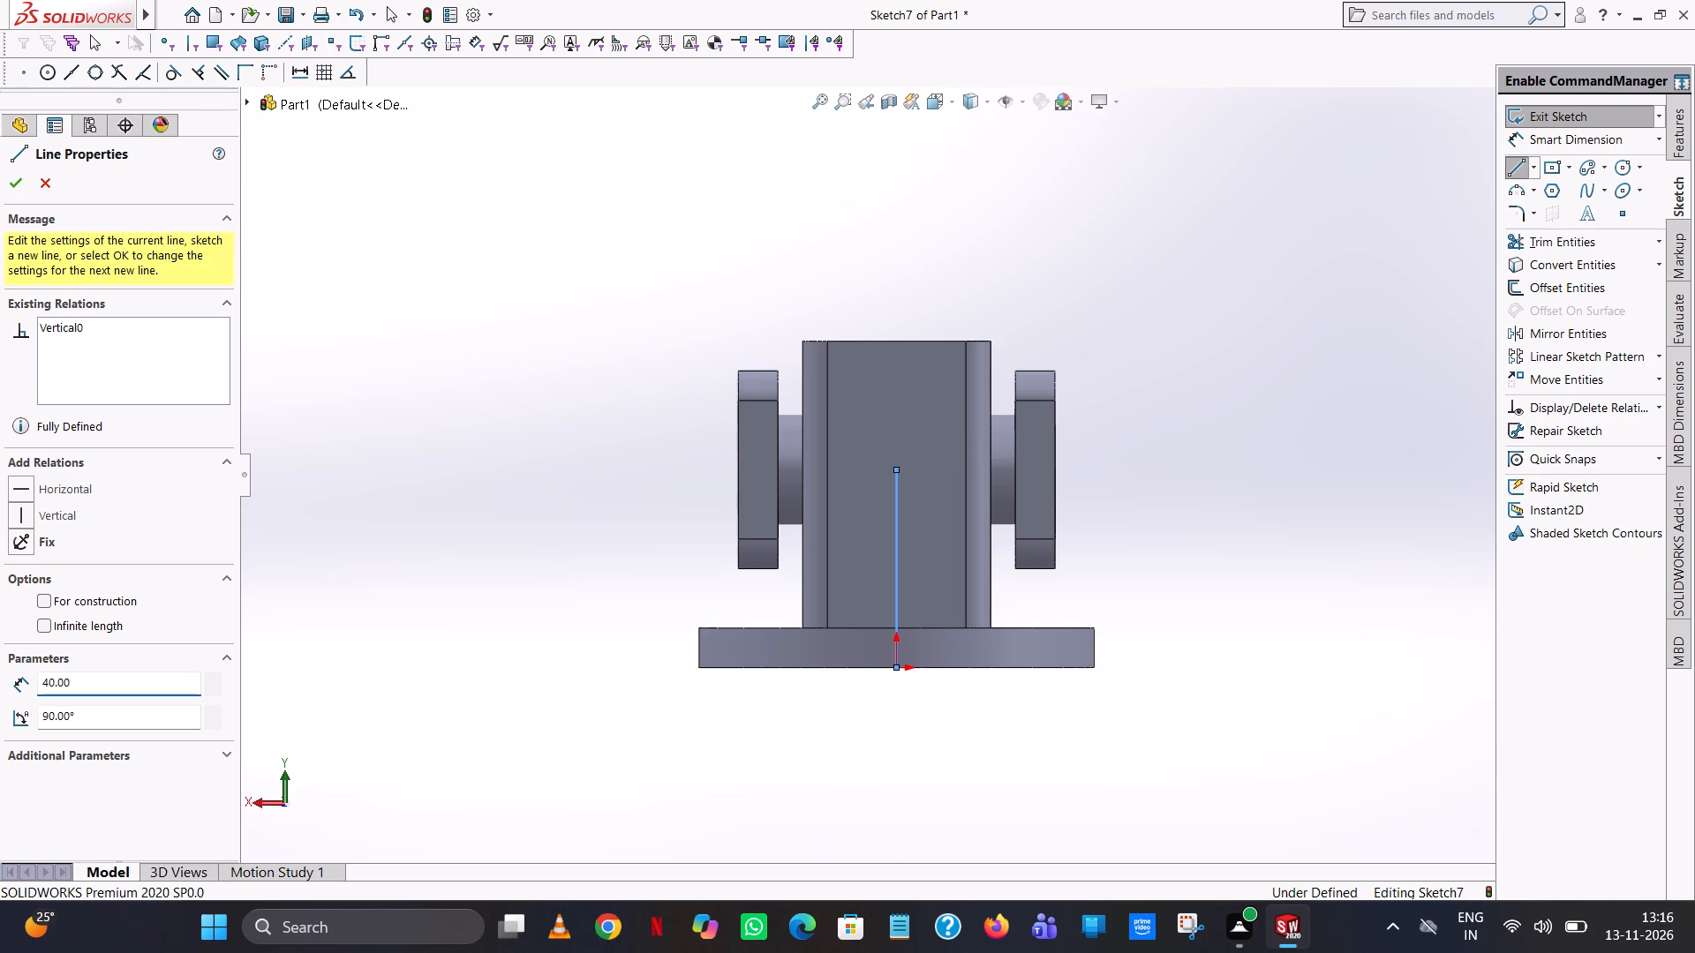
right_click(899, 462)
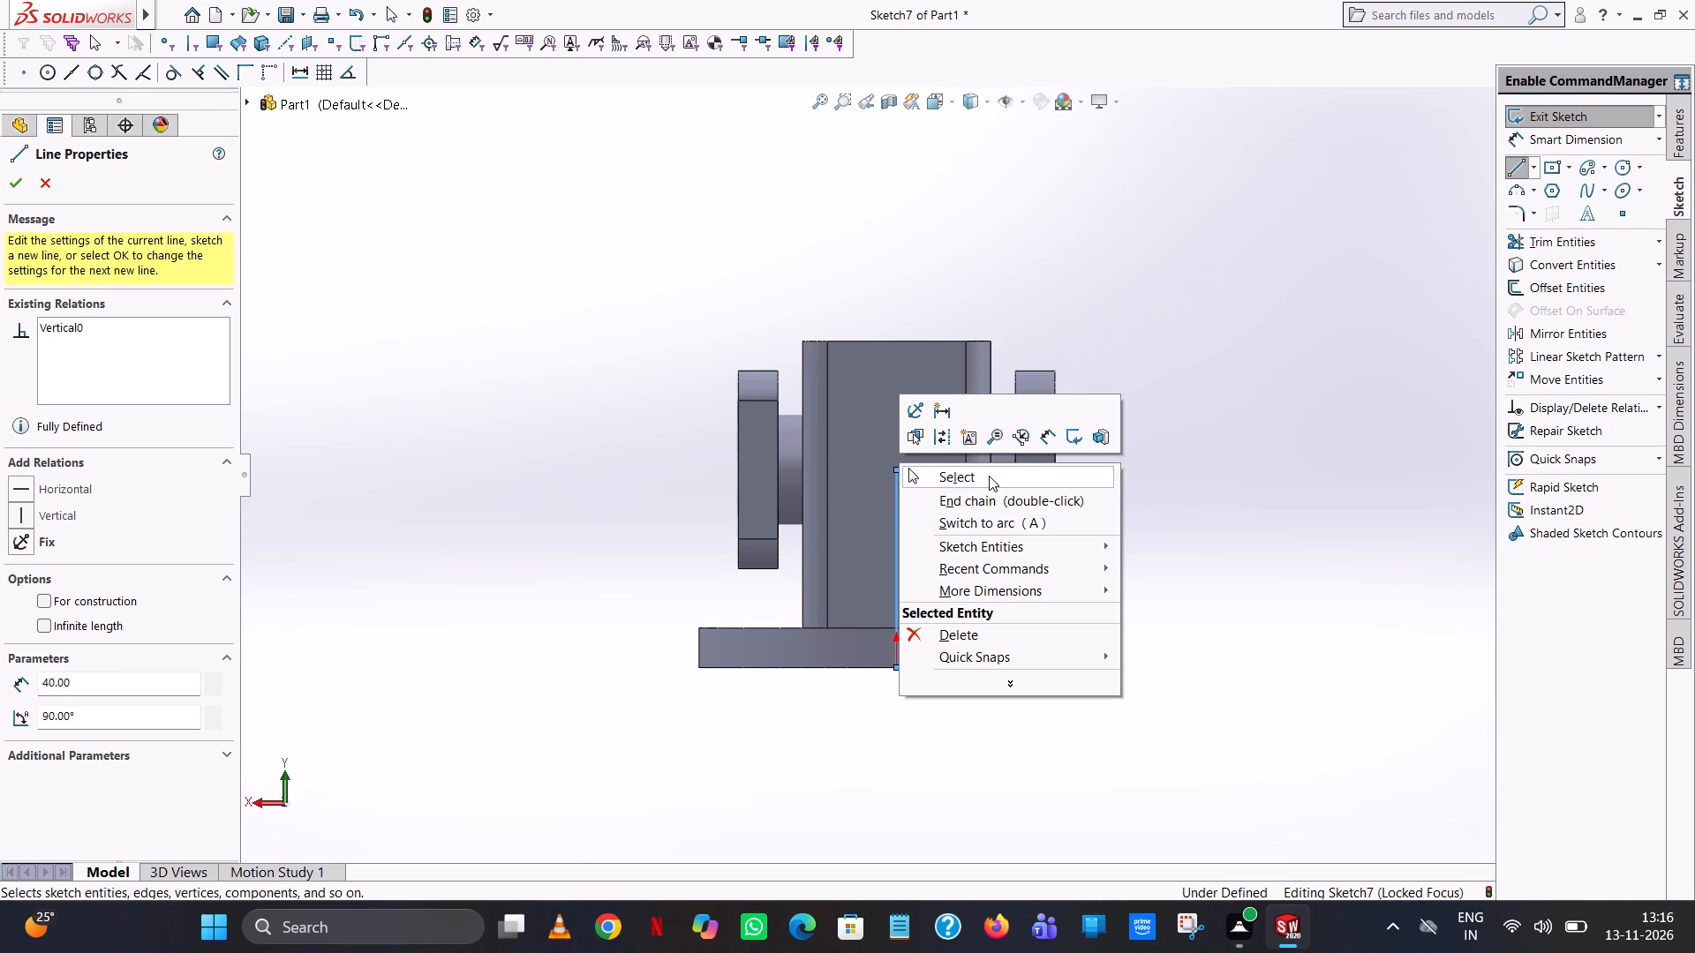
click(989, 476)
Sketch a circle of radius 16 mm centred on the upper end of the vertical line.
click(1623, 163)
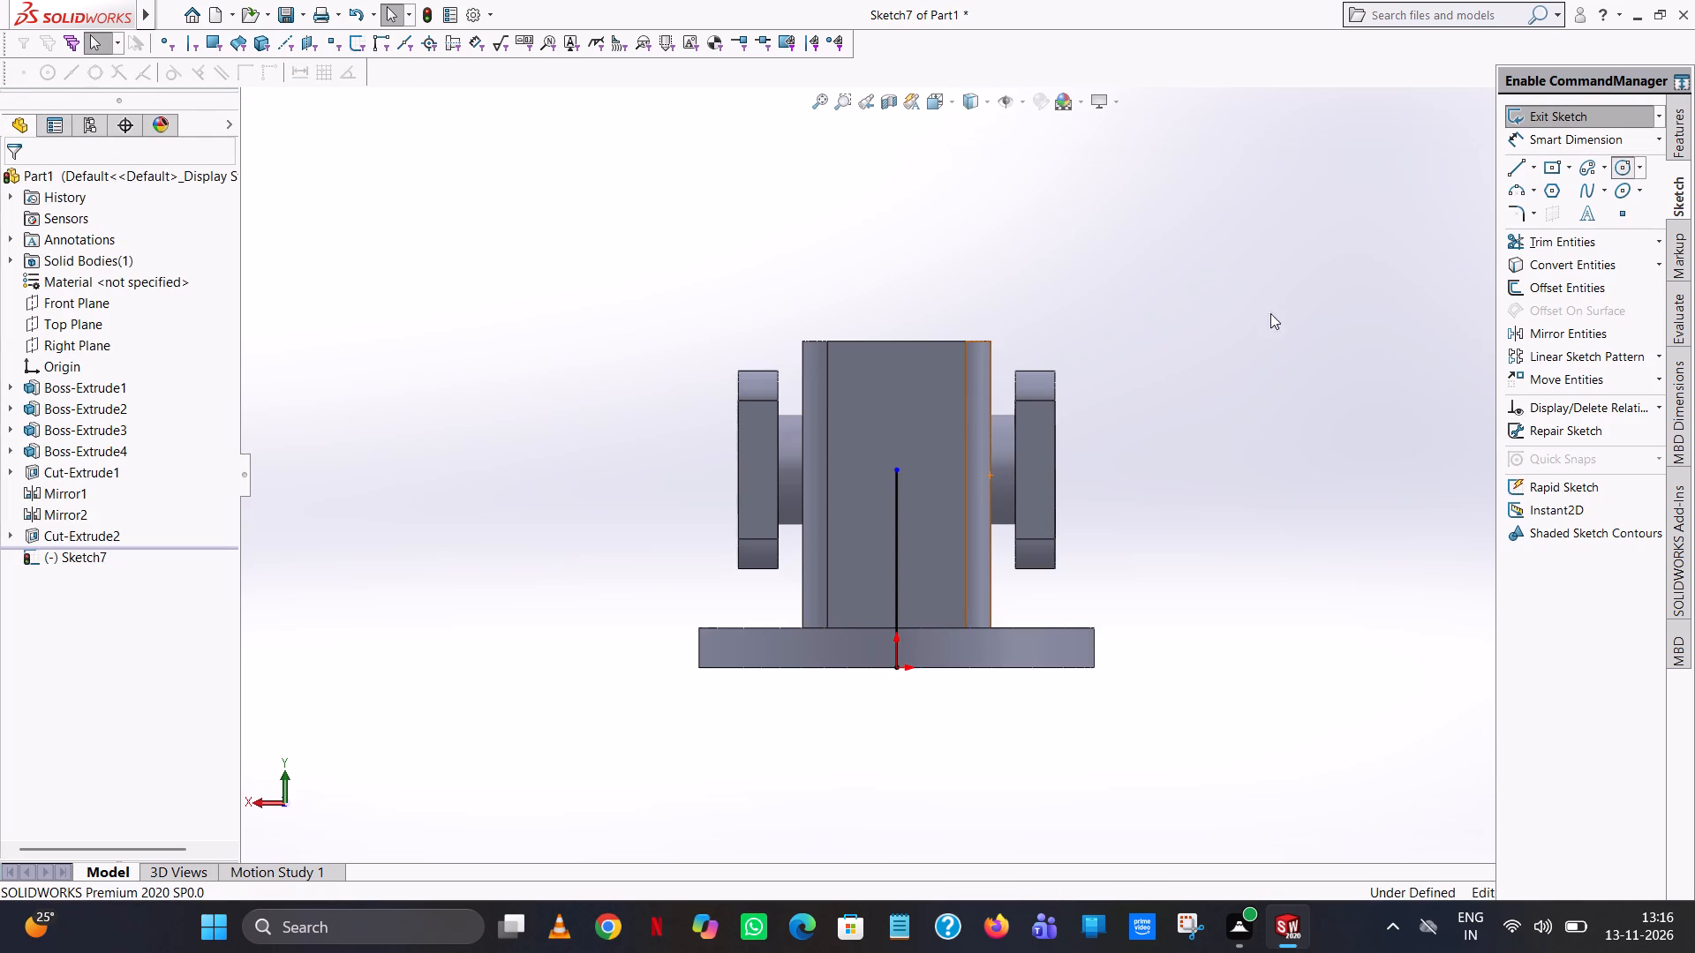
click(895, 469)
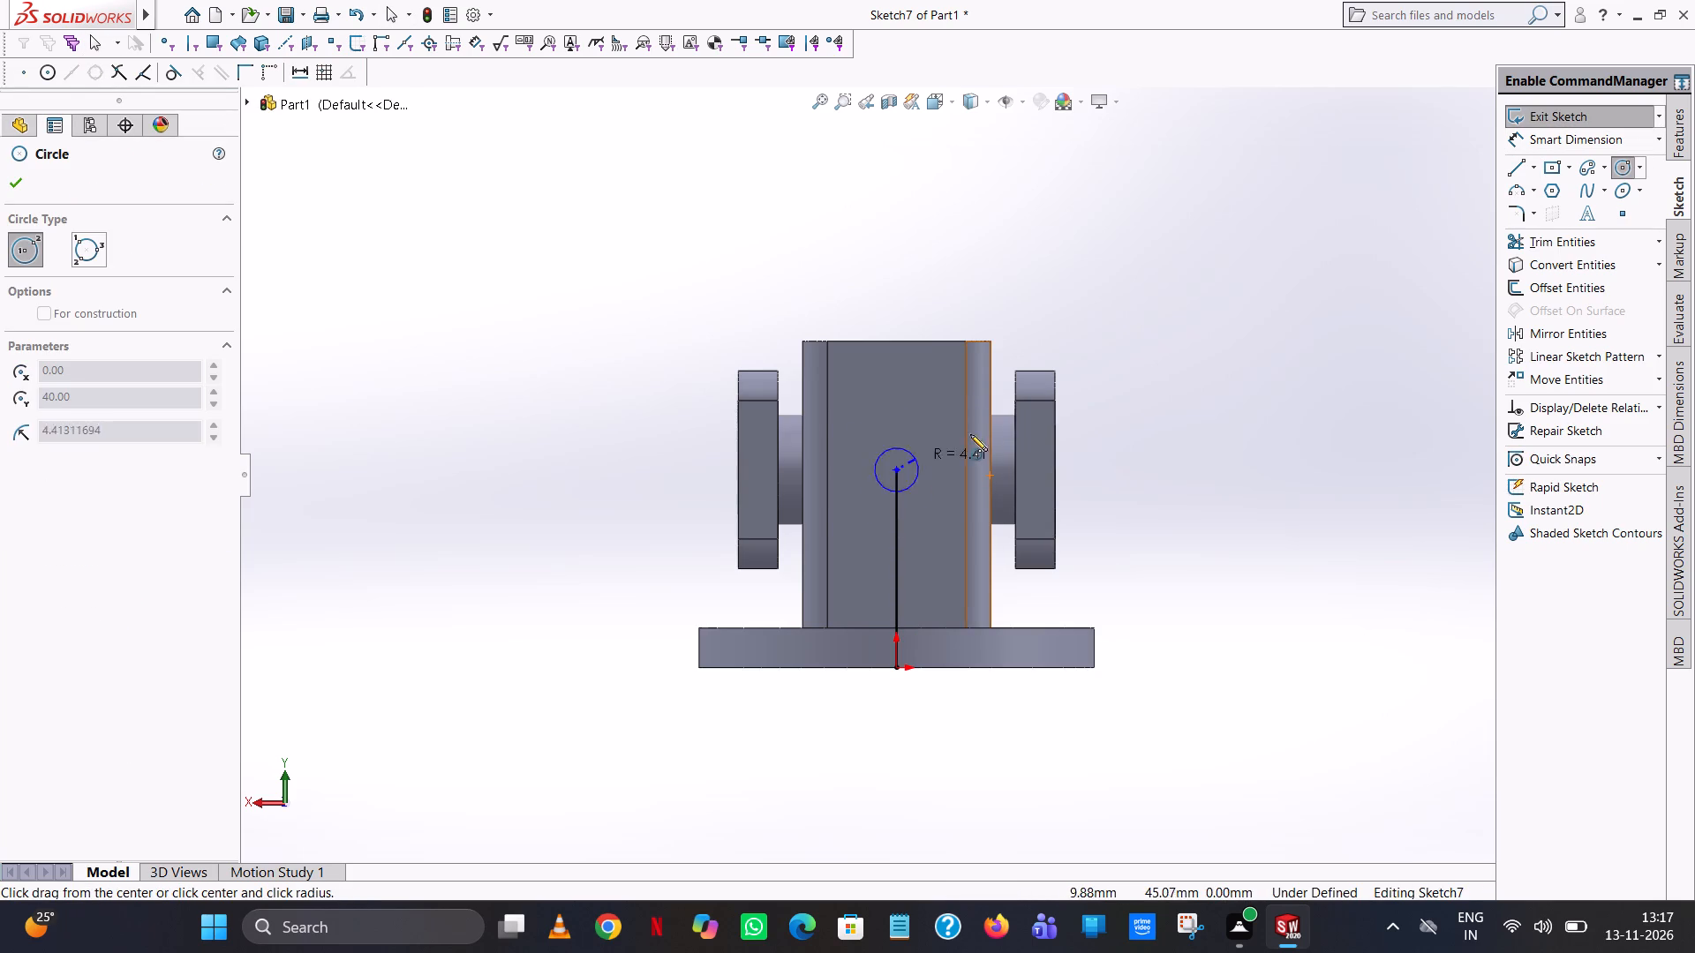
click(972, 433)
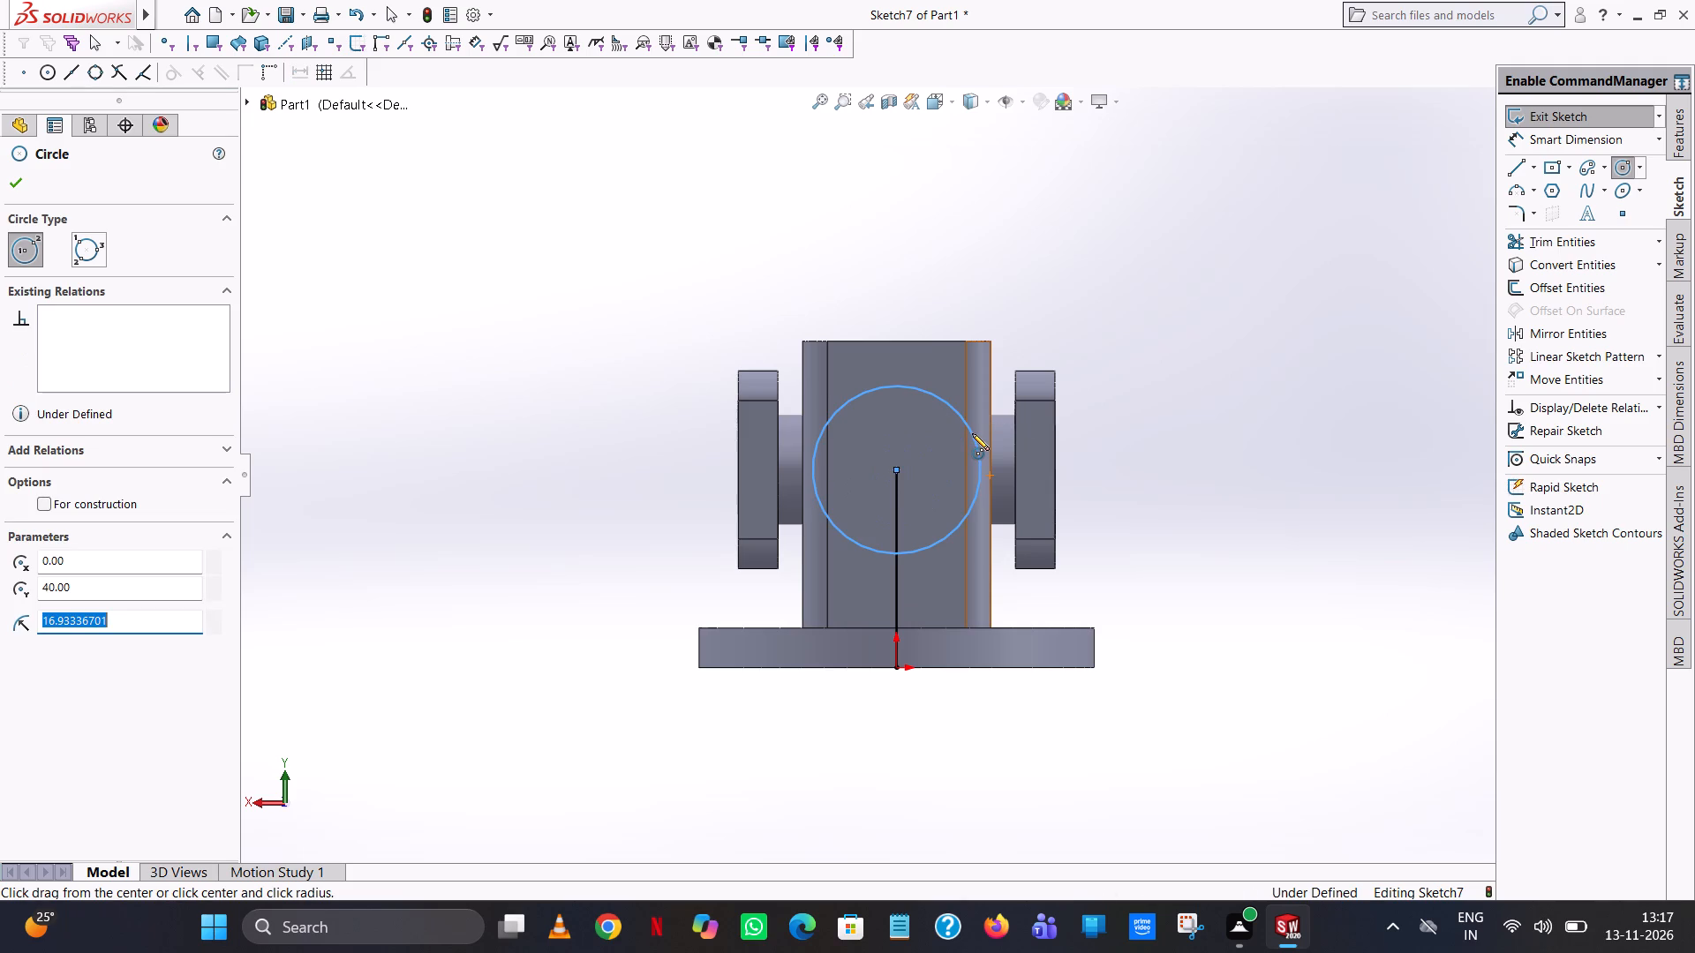
text(16)
key(Return)
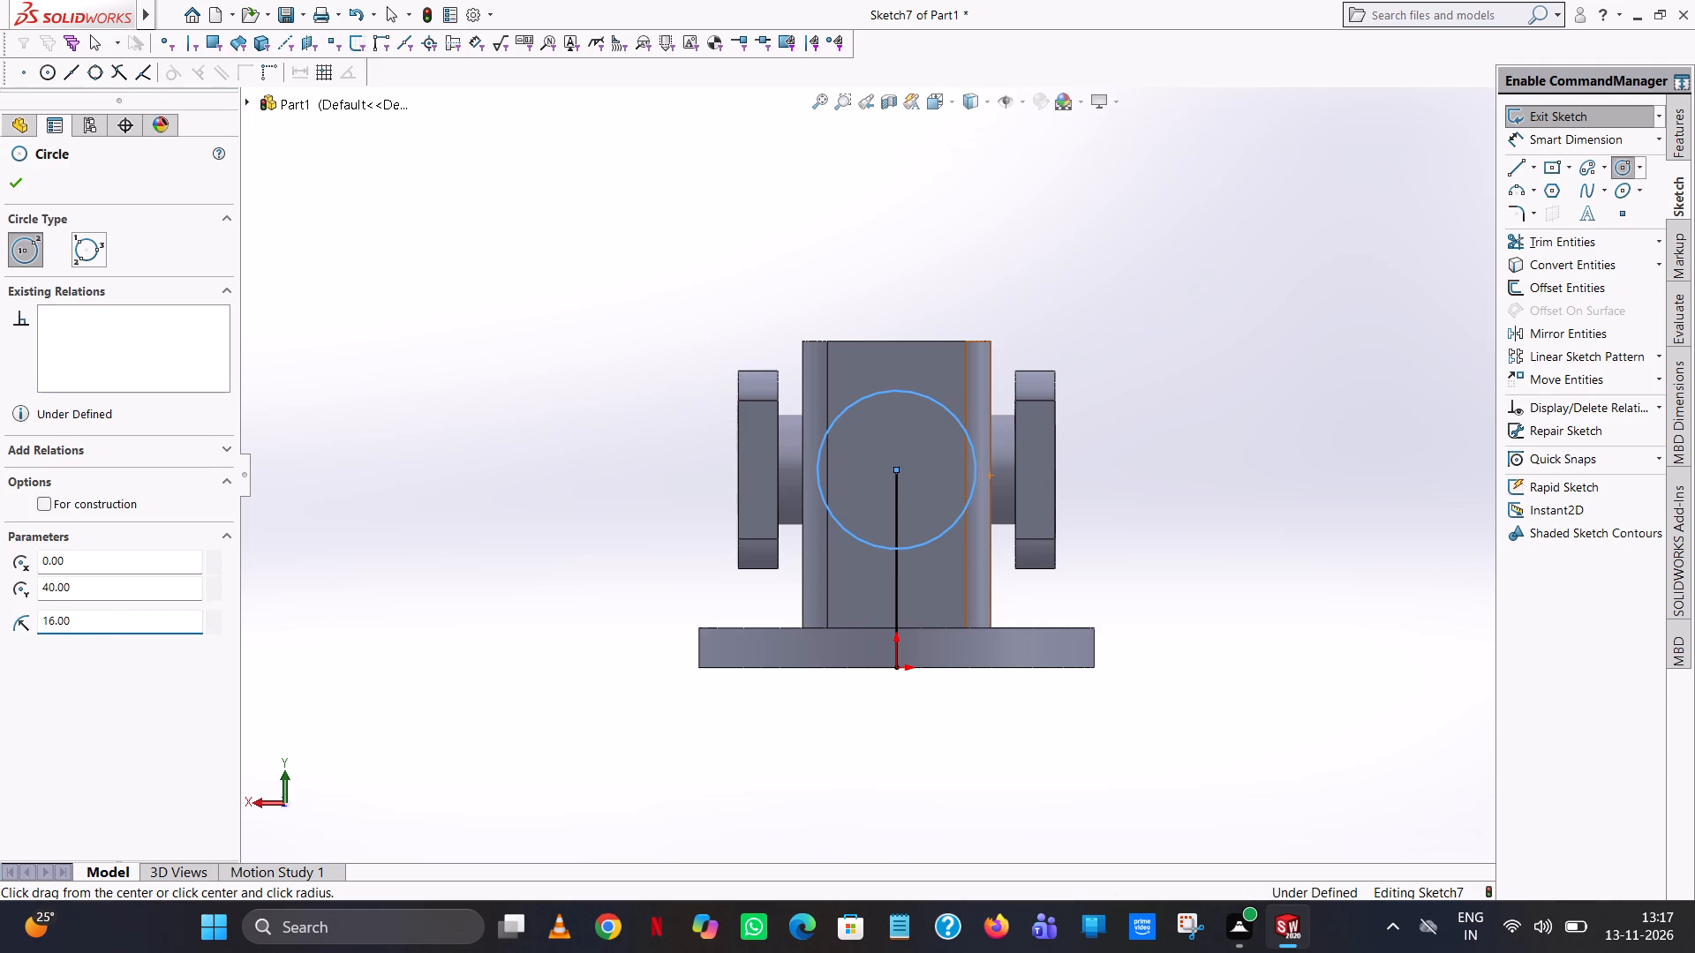
right_click(972, 433)
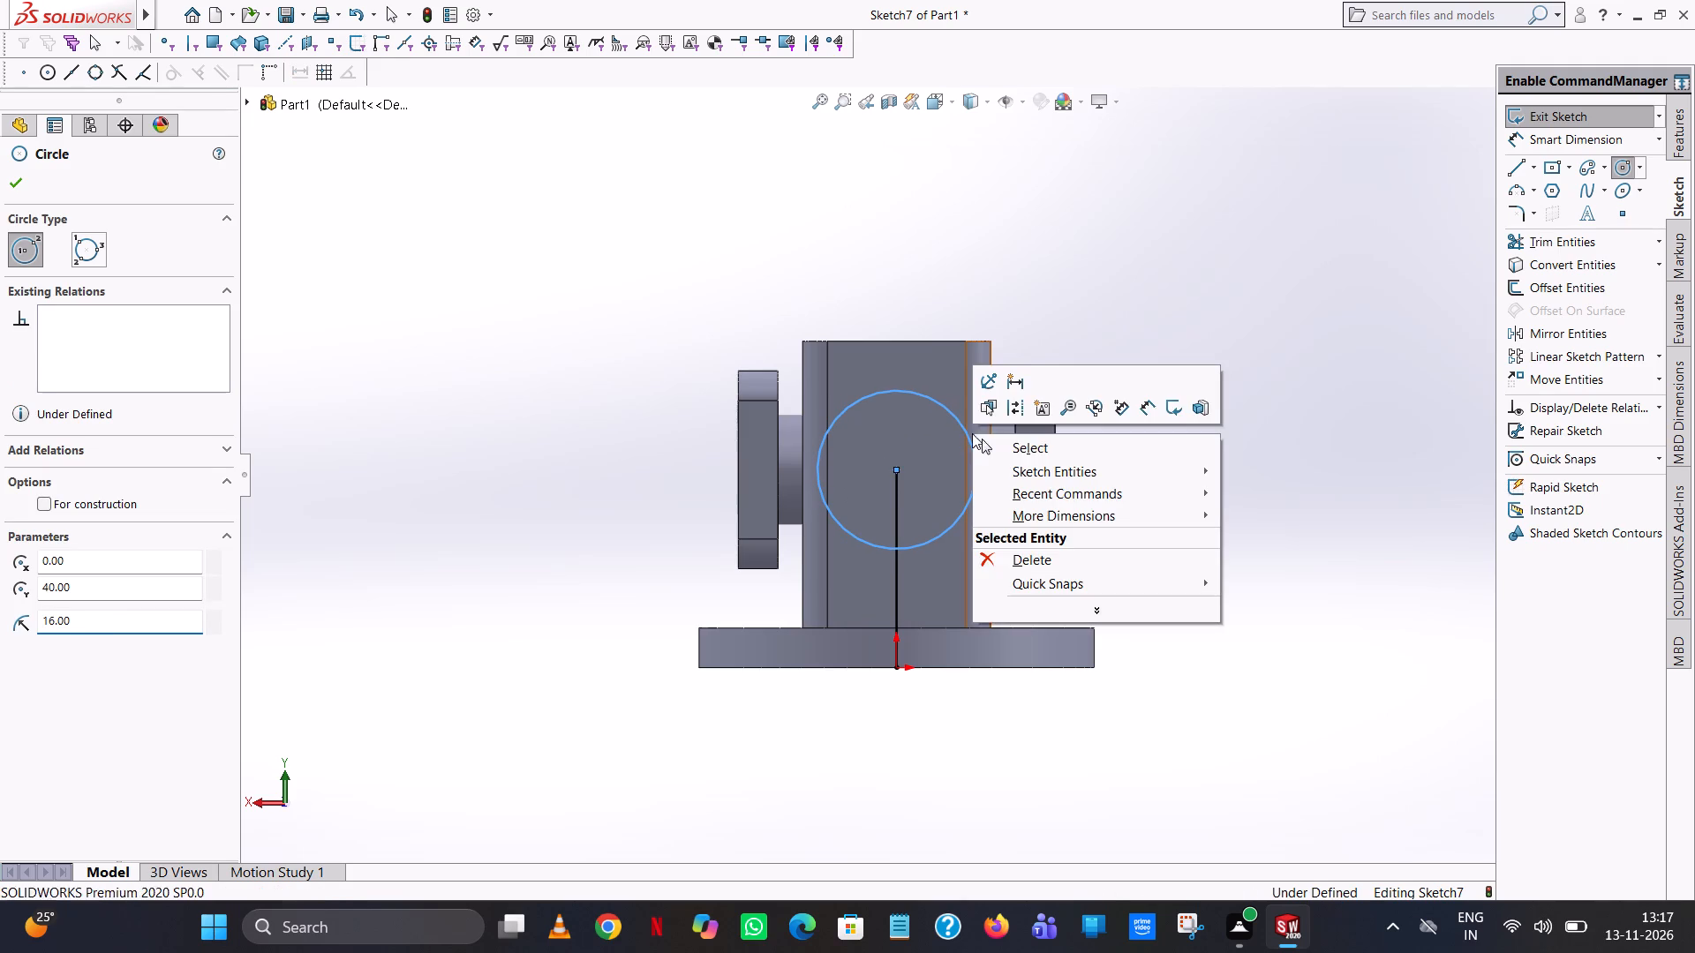
click(1028, 444)
click(879, 392)
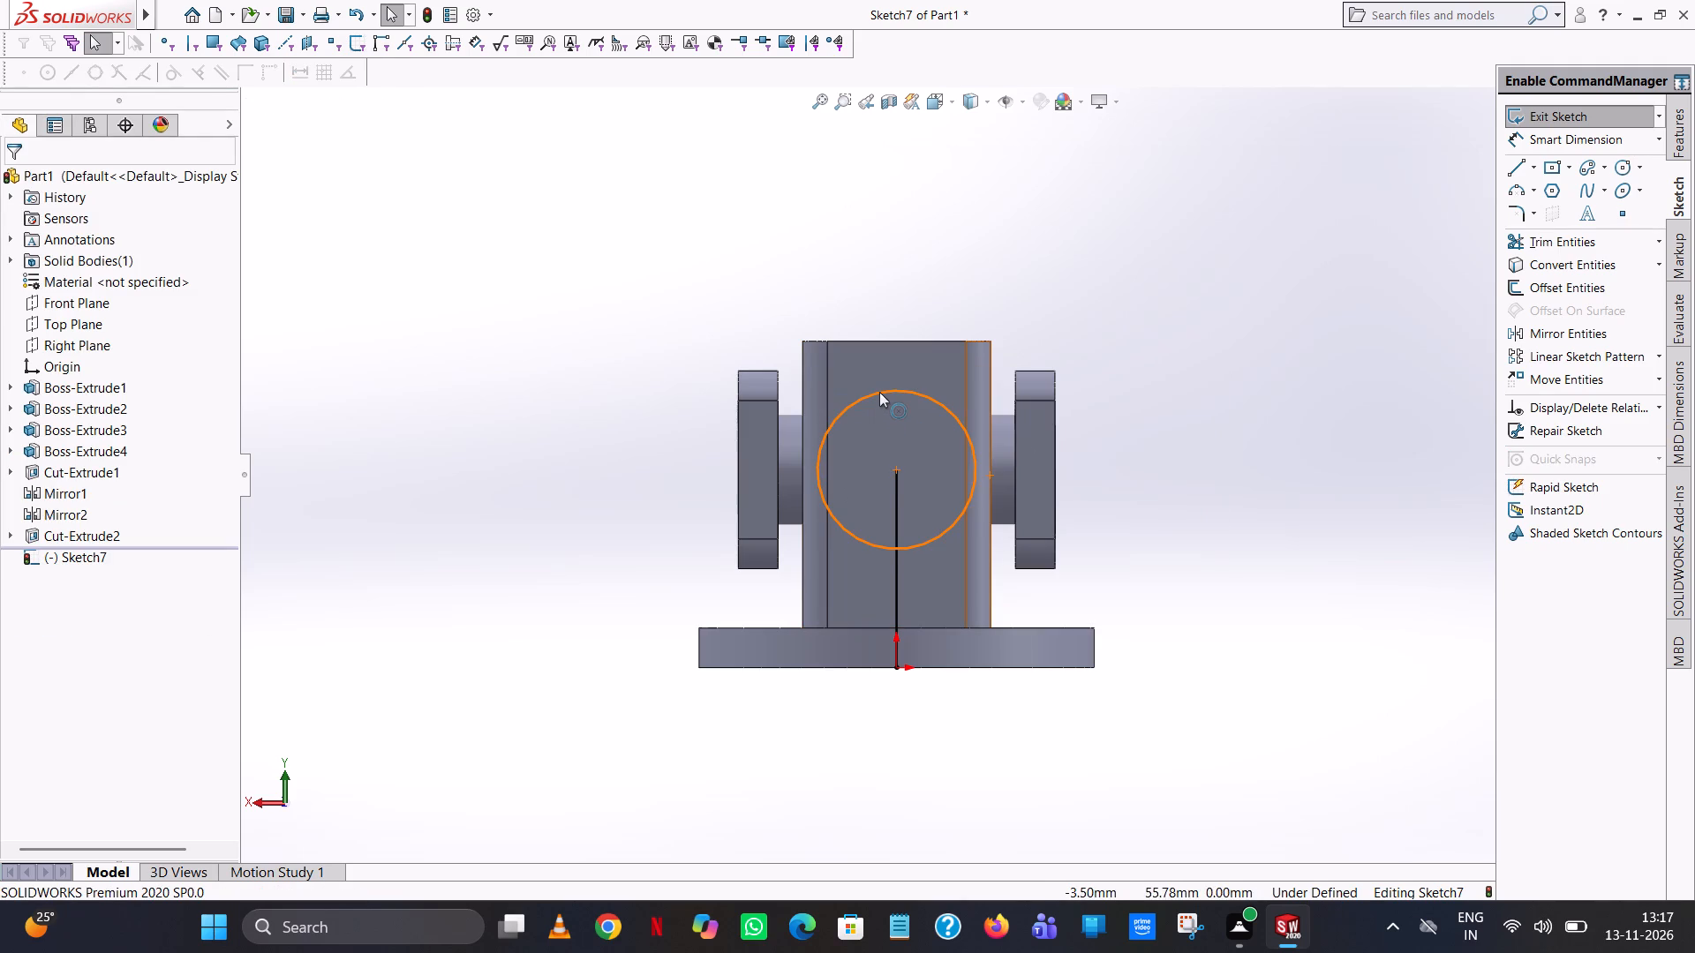
click(317, 370)
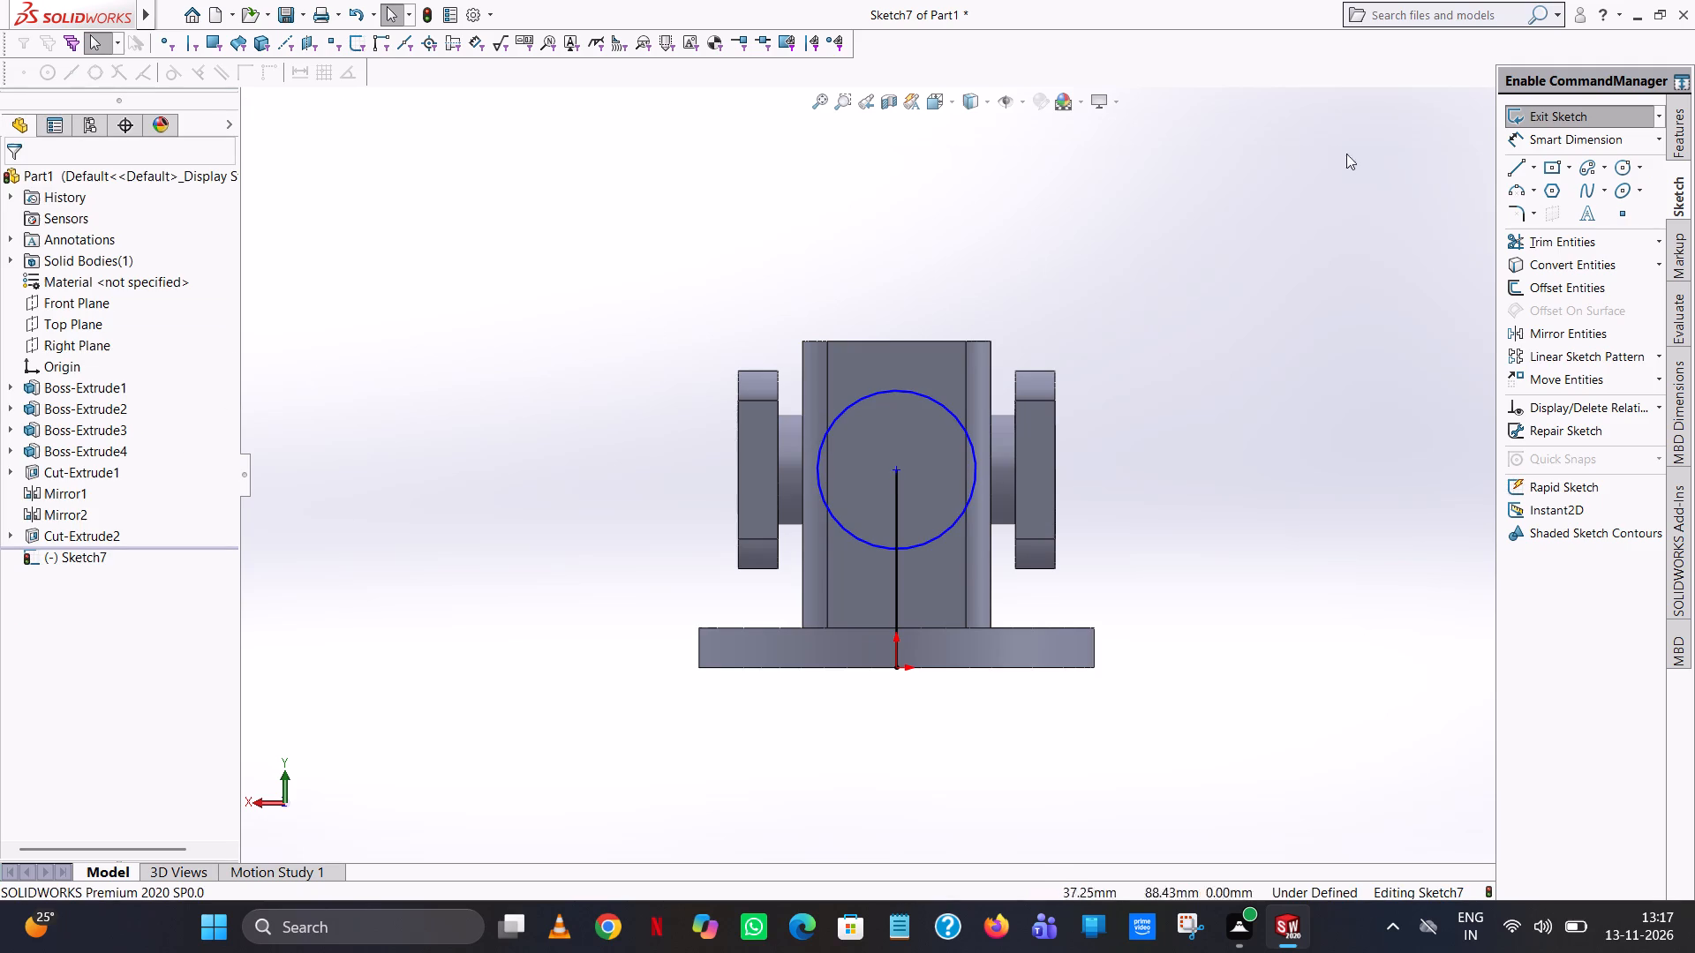
Trim away the vertical line inside and below the circle.
click(1590, 236)
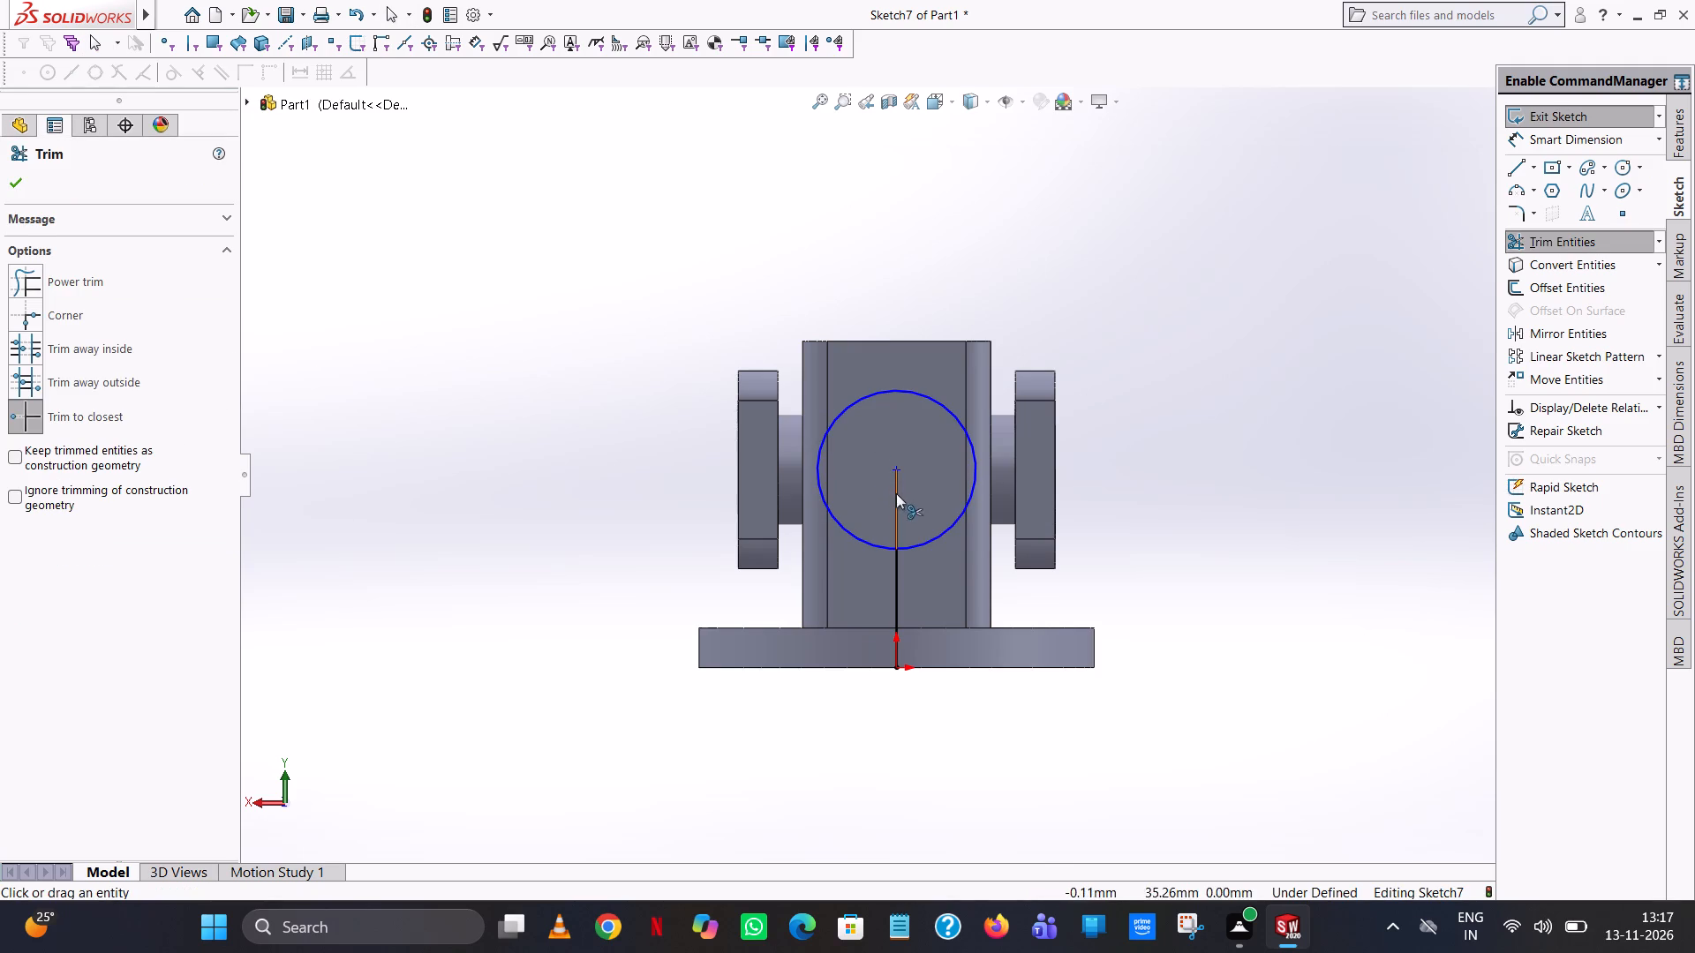
click(896, 493)
click(900, 602)
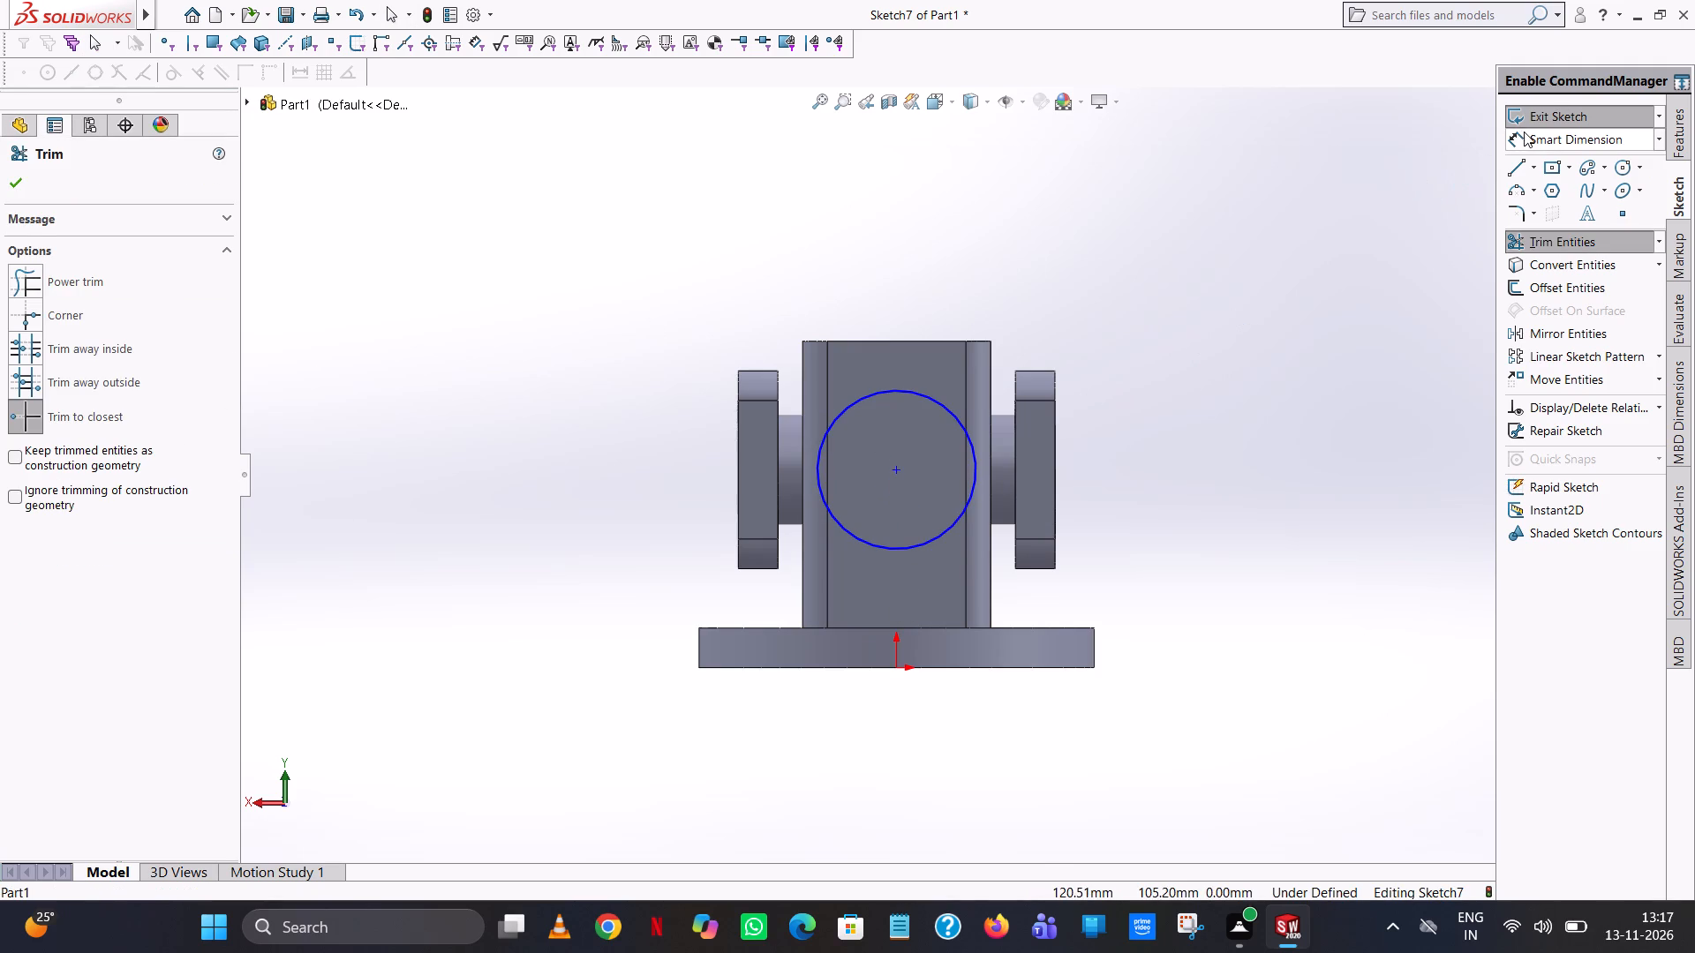
Dimension the circle's diameter as 32 mm.
click(1525, 131)
click(897, 390)
click(920, 206)
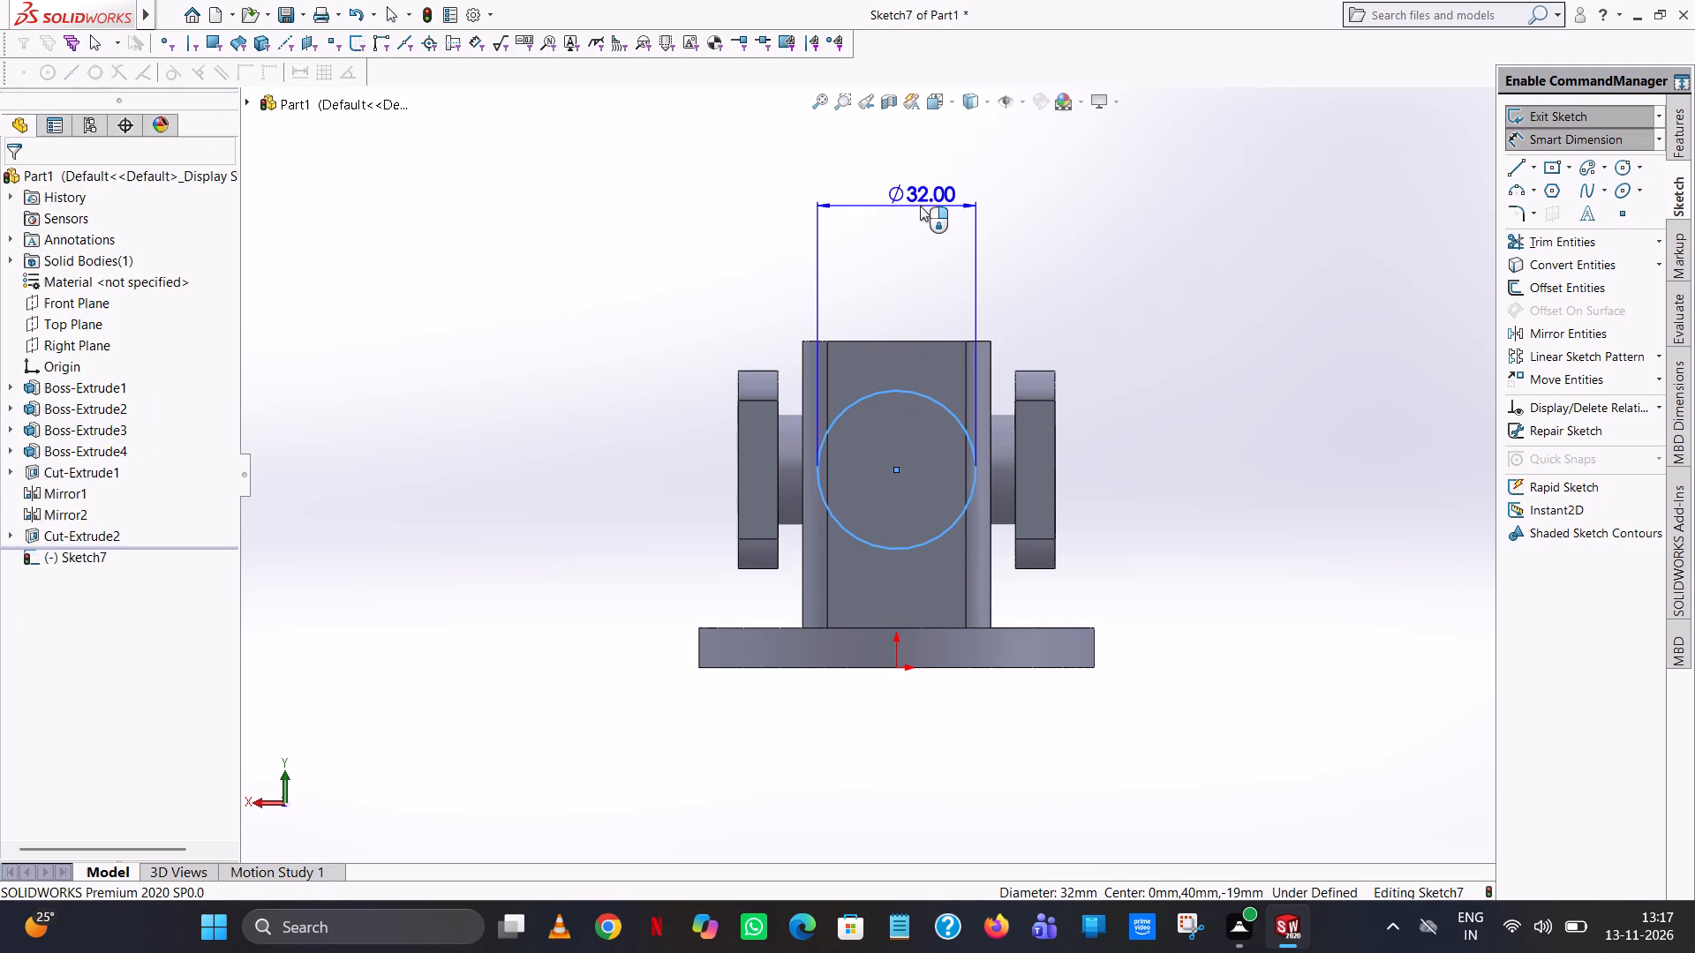
click(845, 176)
click(601, 256)
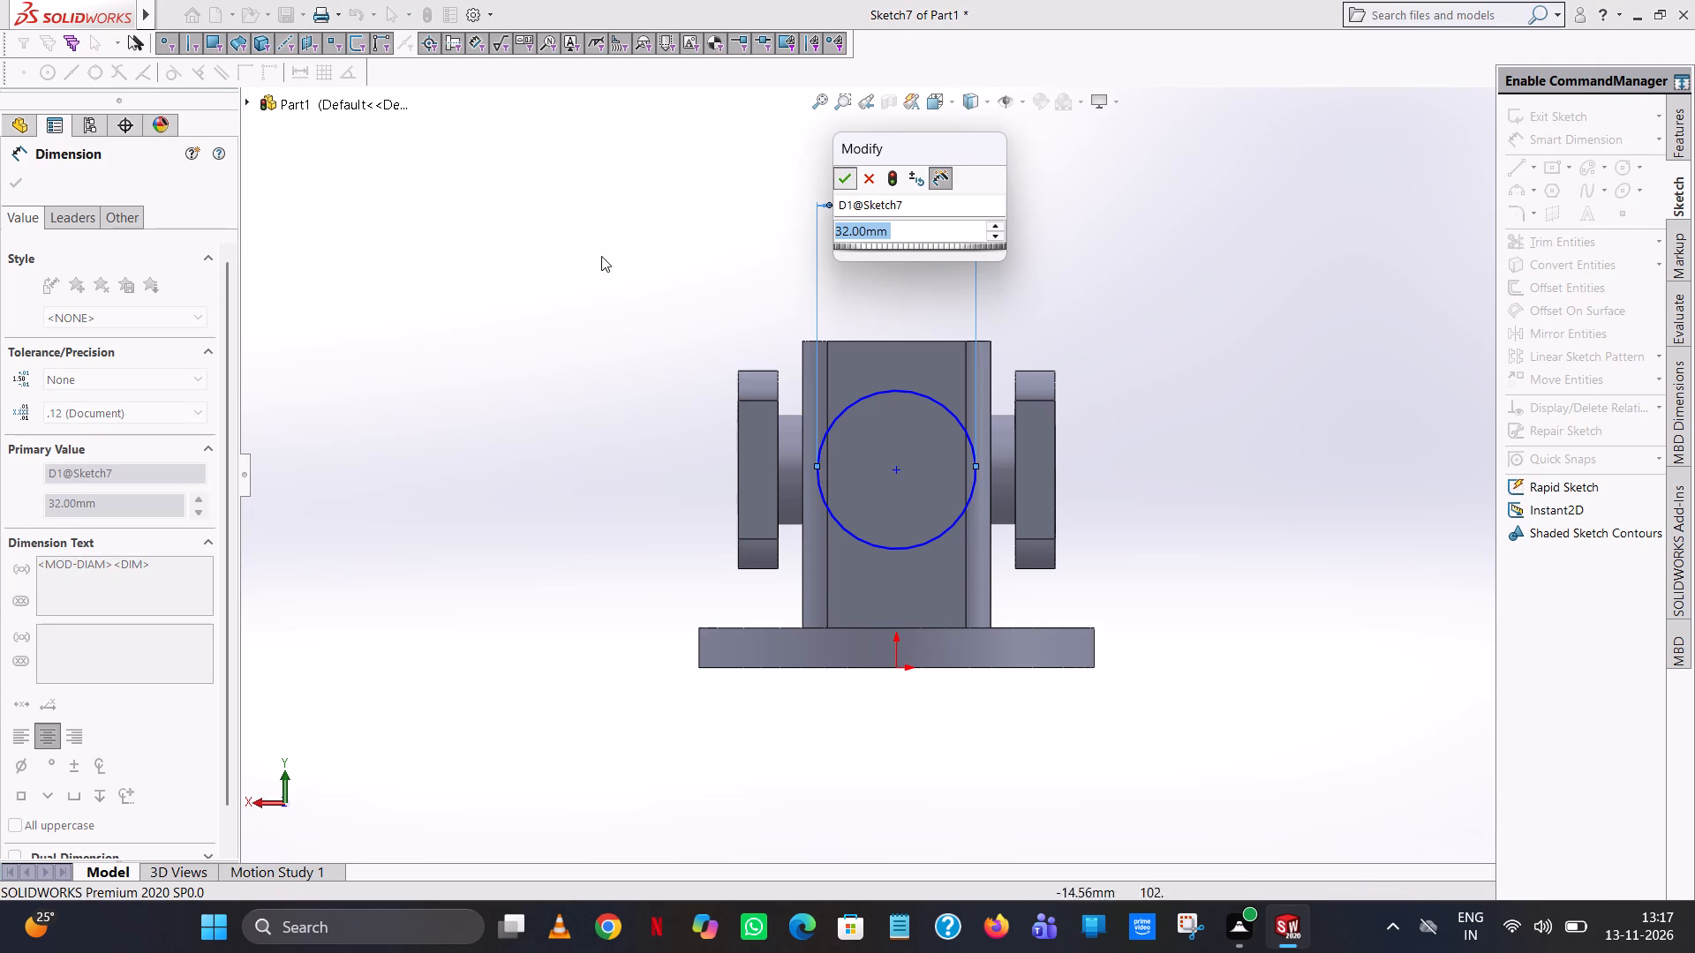
click(886, 539)
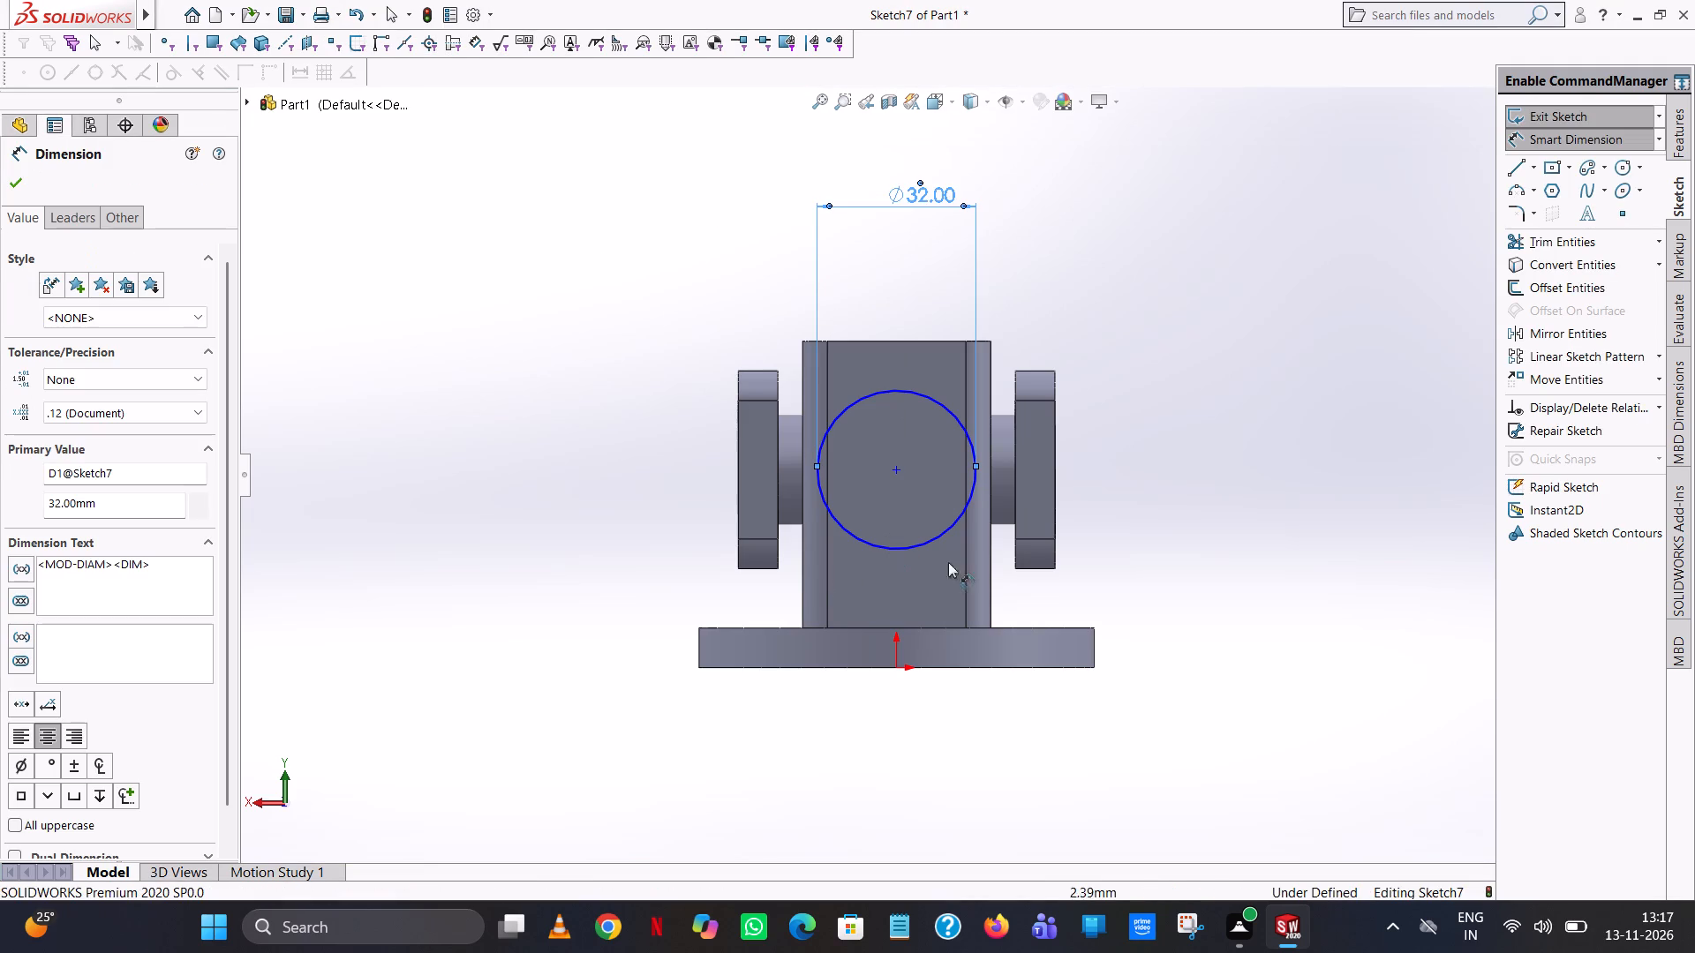
Examine from several angles how the sketched circle sits against the column's side face and rounded corner edges.
middle_drag(1182, 469, 1338, 488)
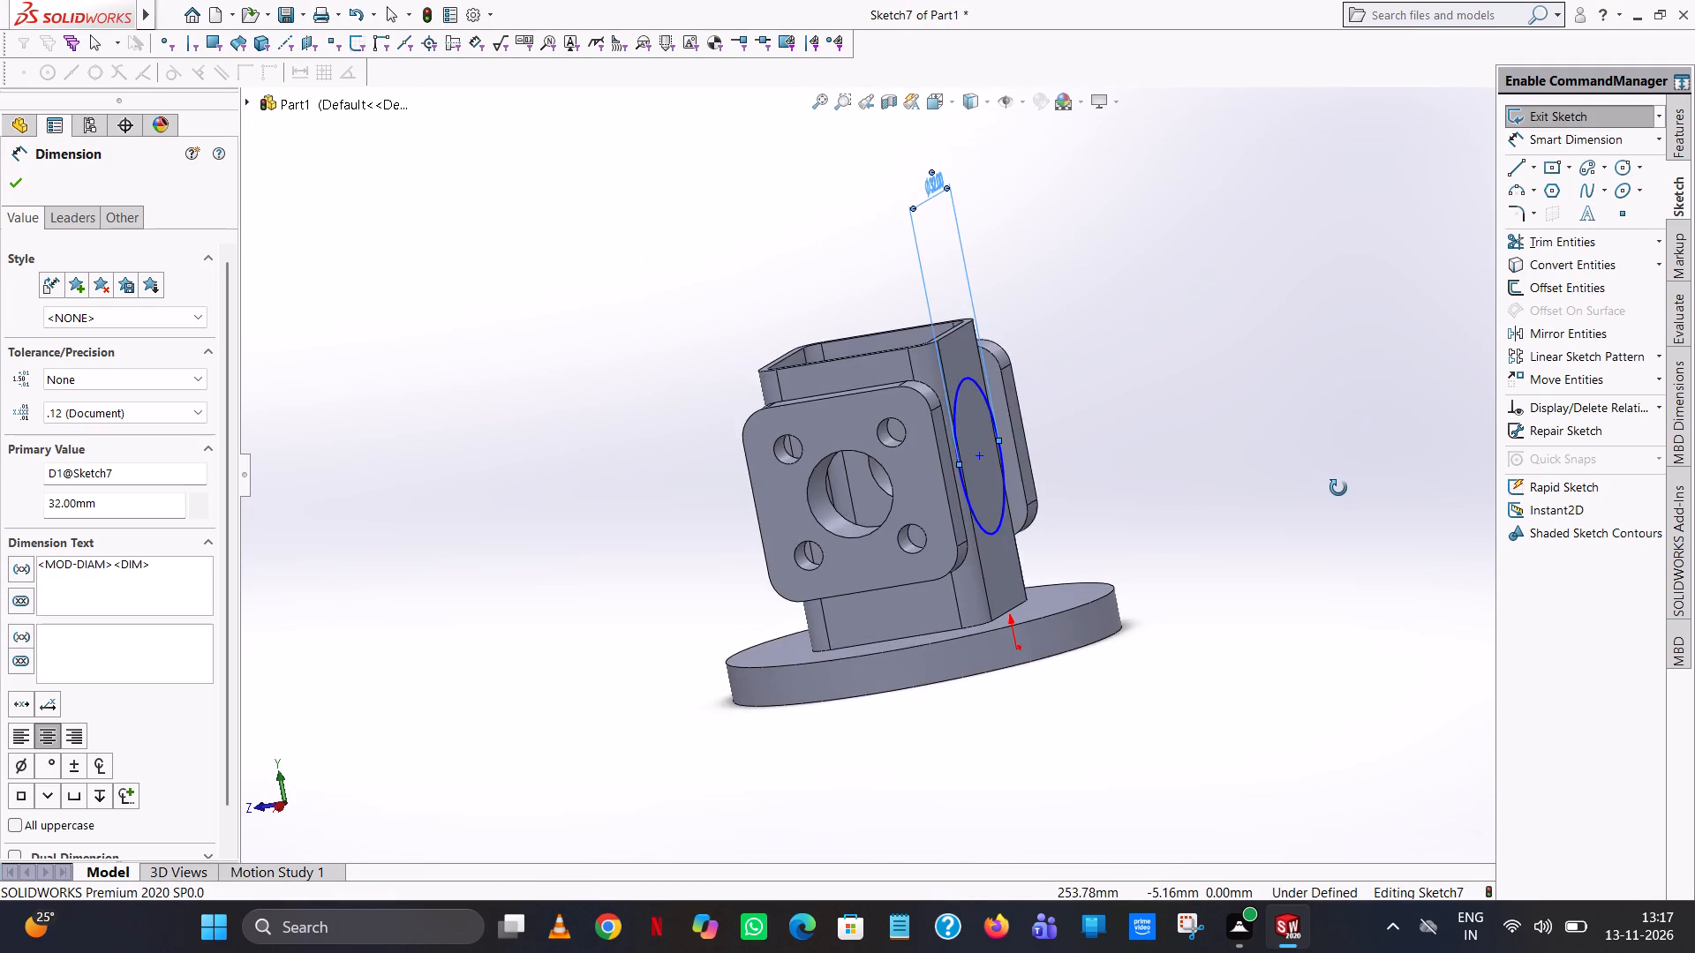
middle_drag(1338, 488, 1363, 526)
scroll(983, 451, down, 11)
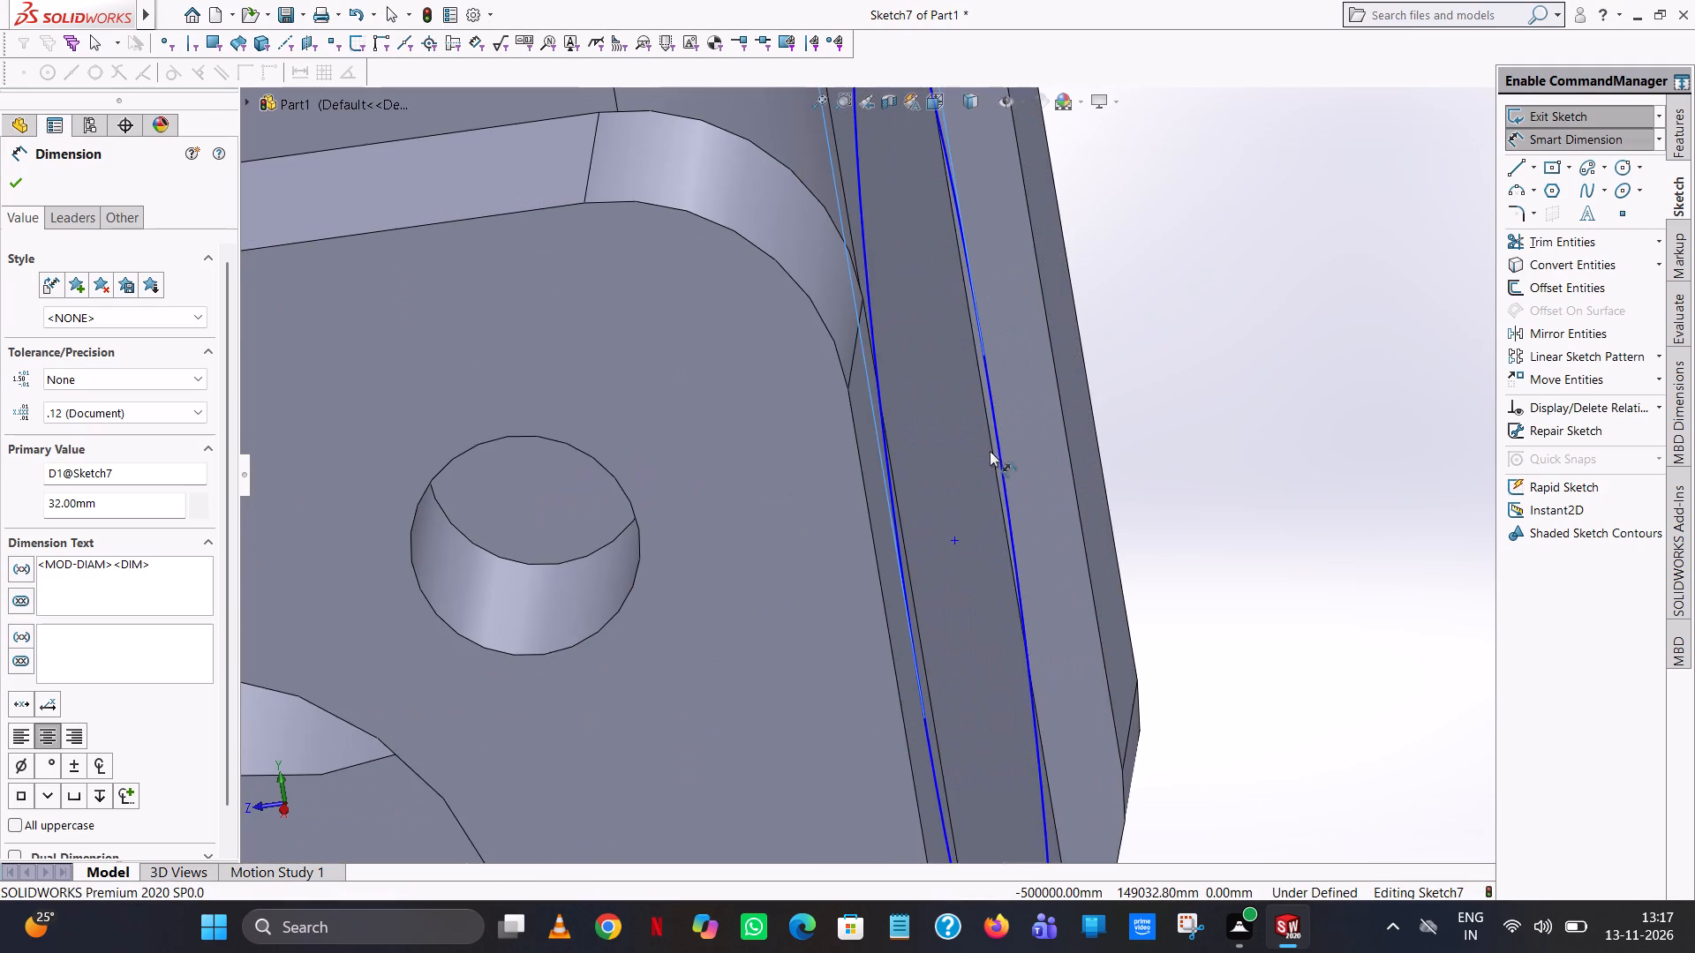
scroll(997, 444, down, 9)
middle_drag(997, 442, 969, 442)
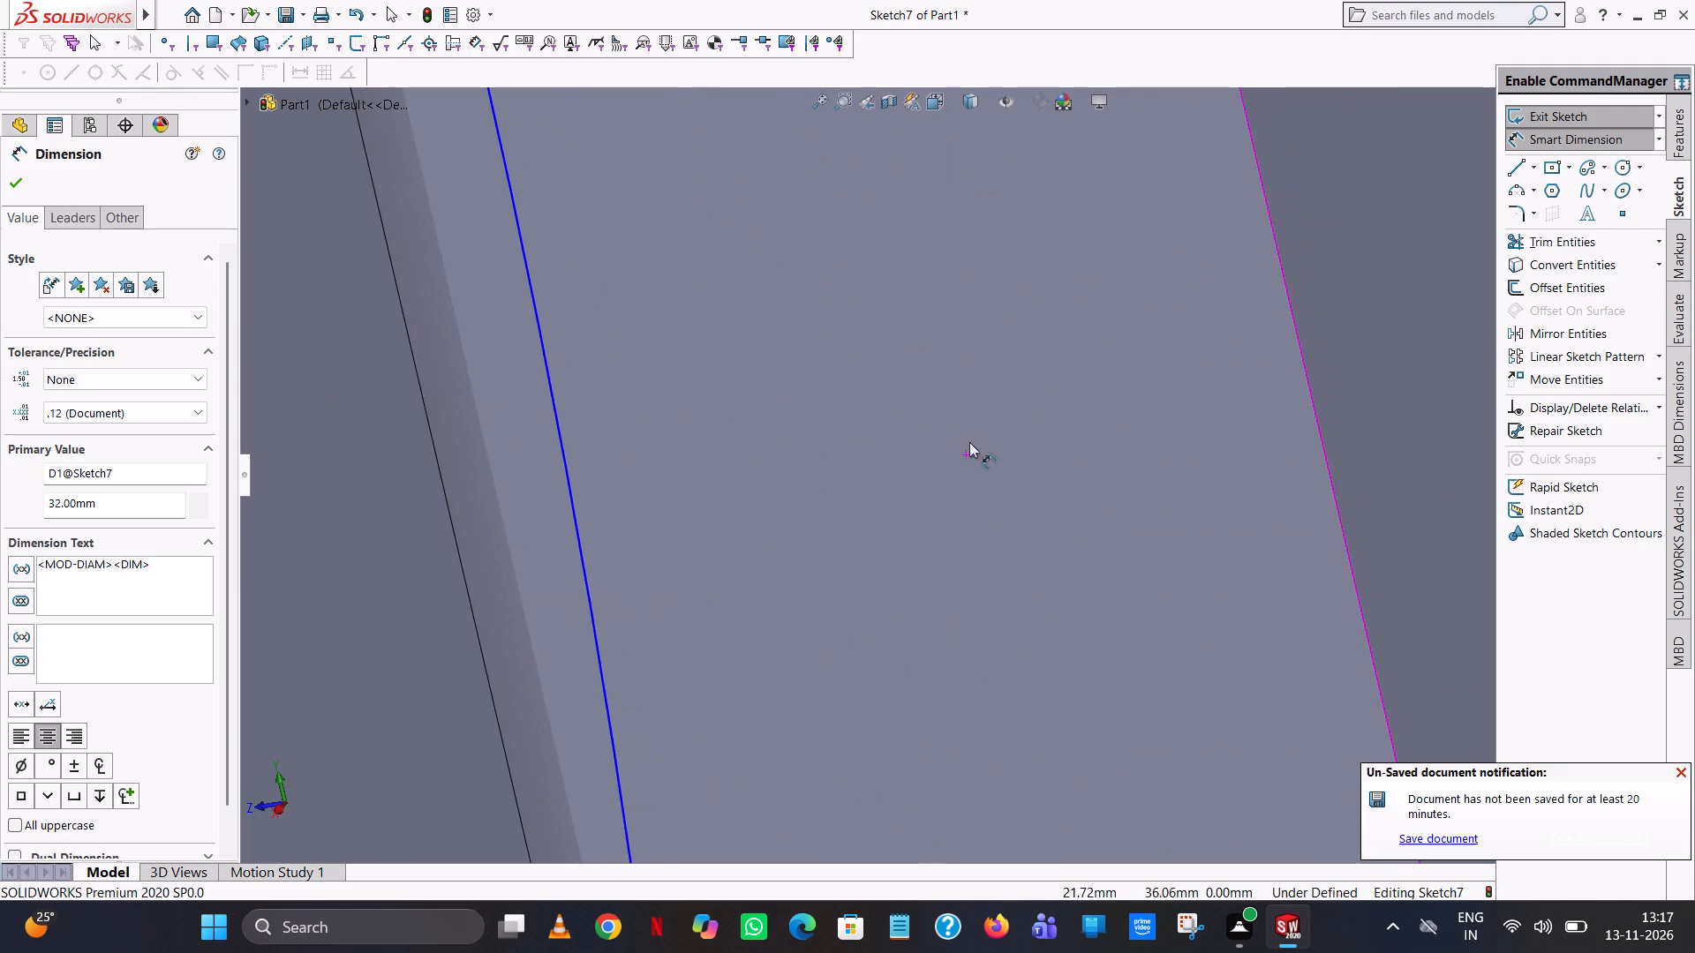
scroll(930, 456, up, 17)
middle_drag(838, 491, 838, 499)
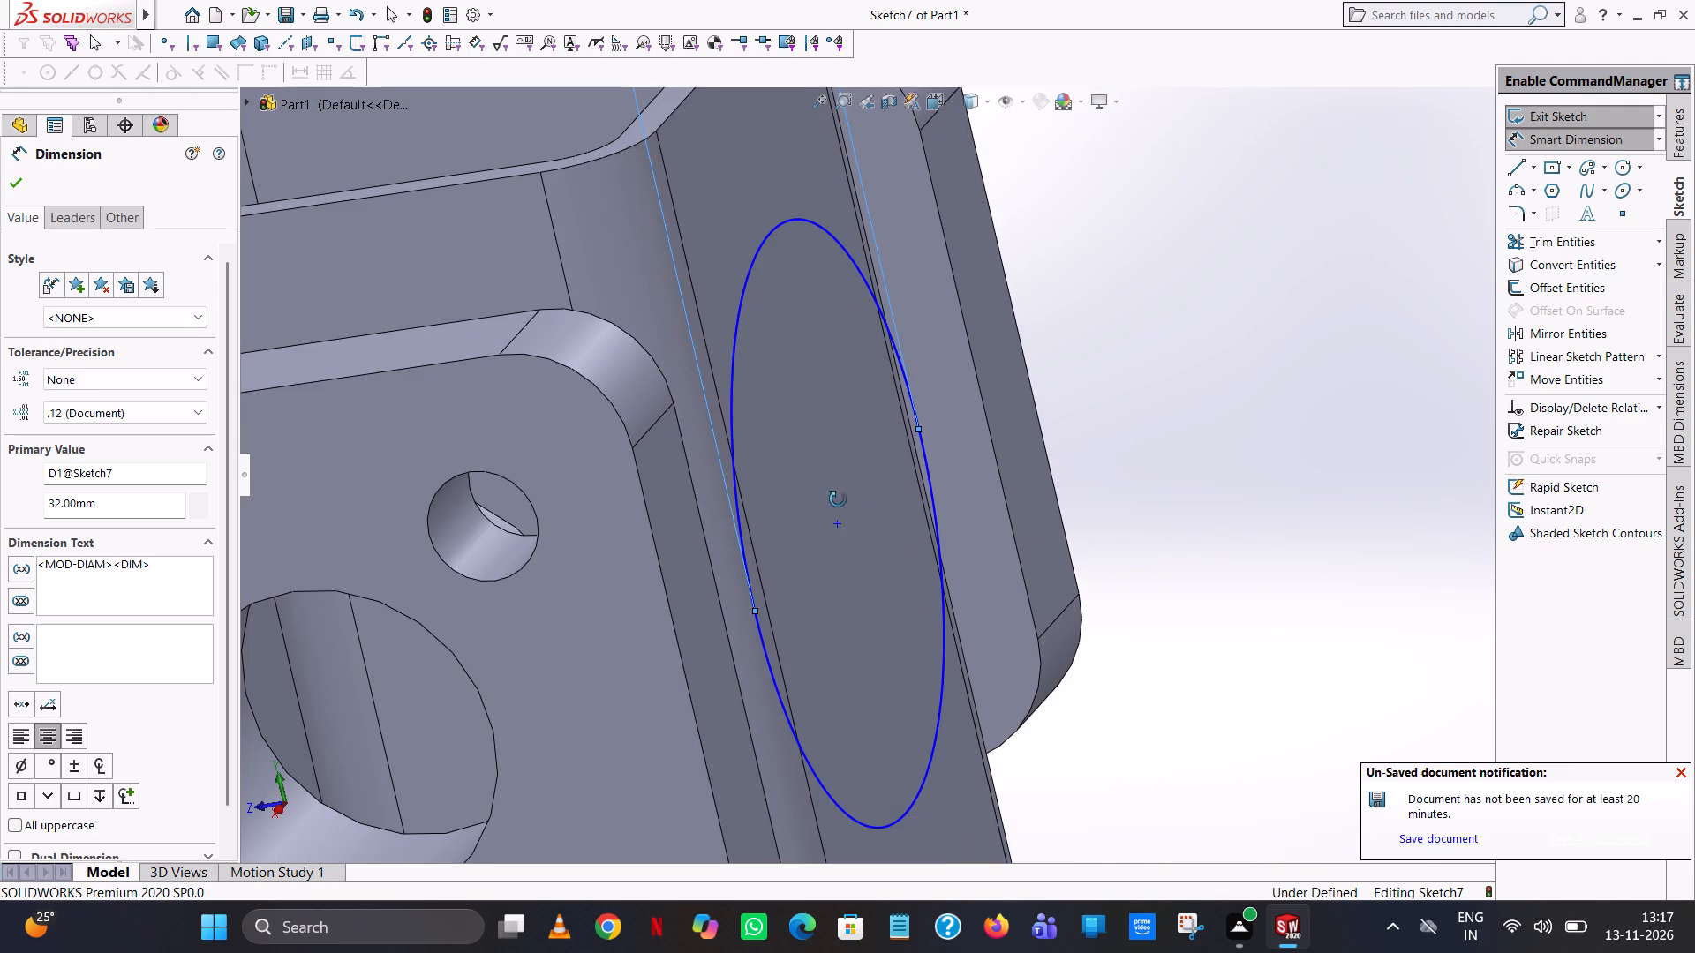
middle_drag(838, 499, 883, 732)
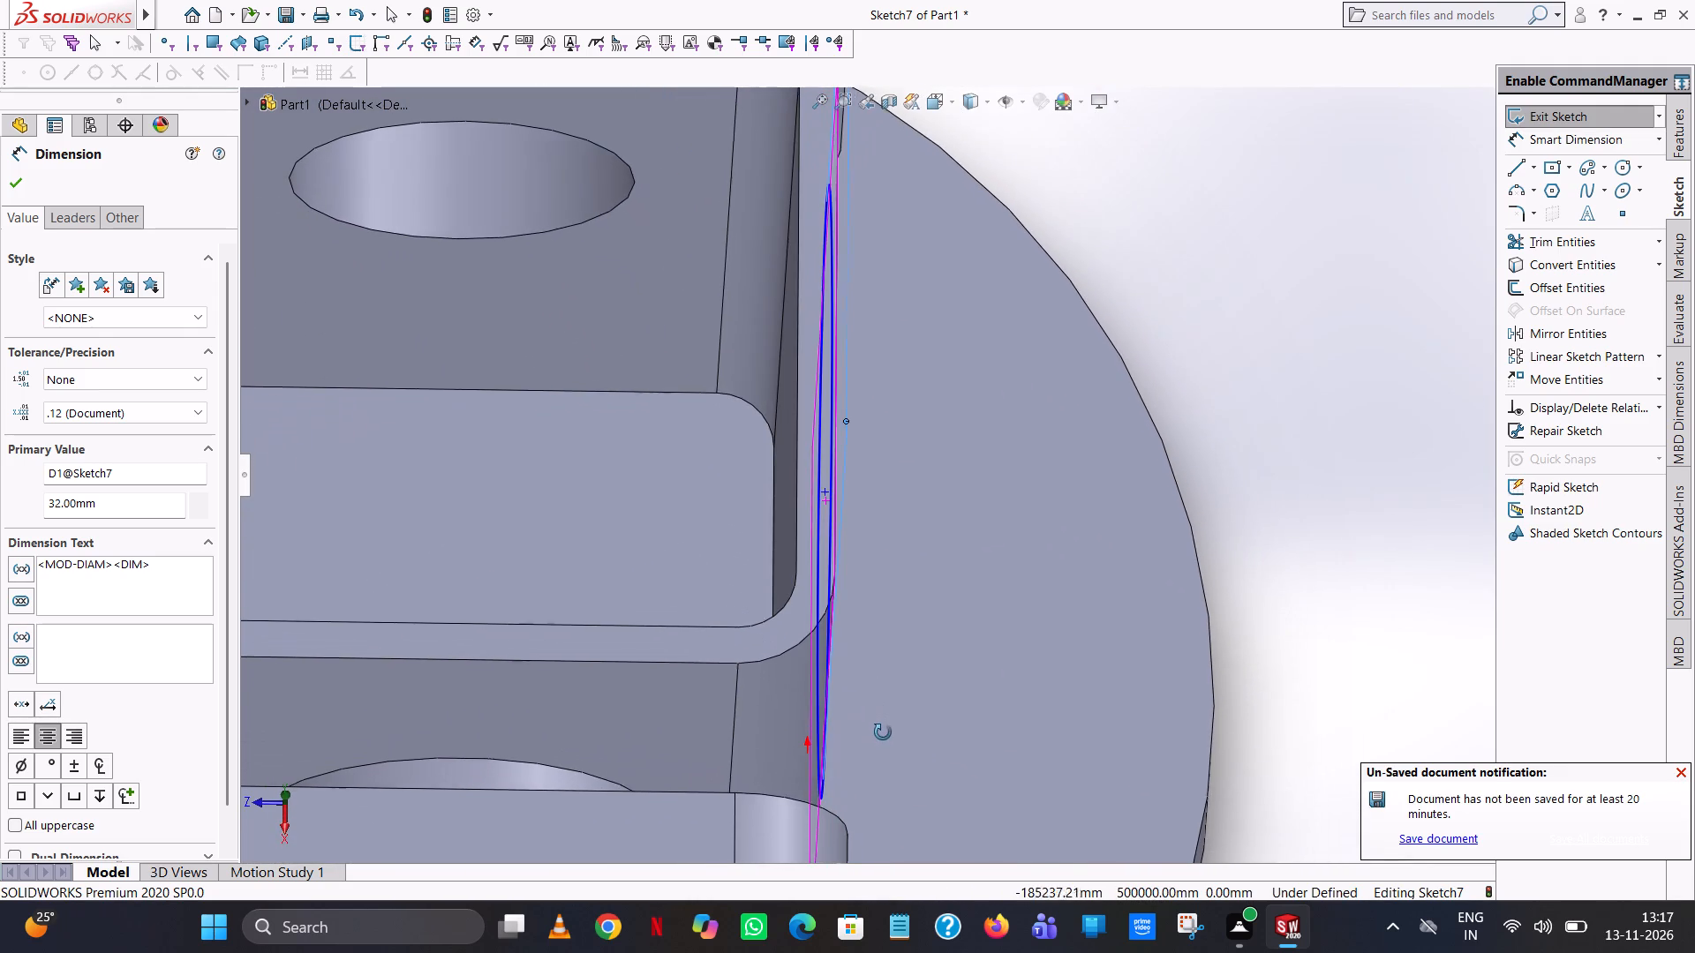
middle_drag(883, 732, 884, 734)
scroll(833, 739, down, 12)
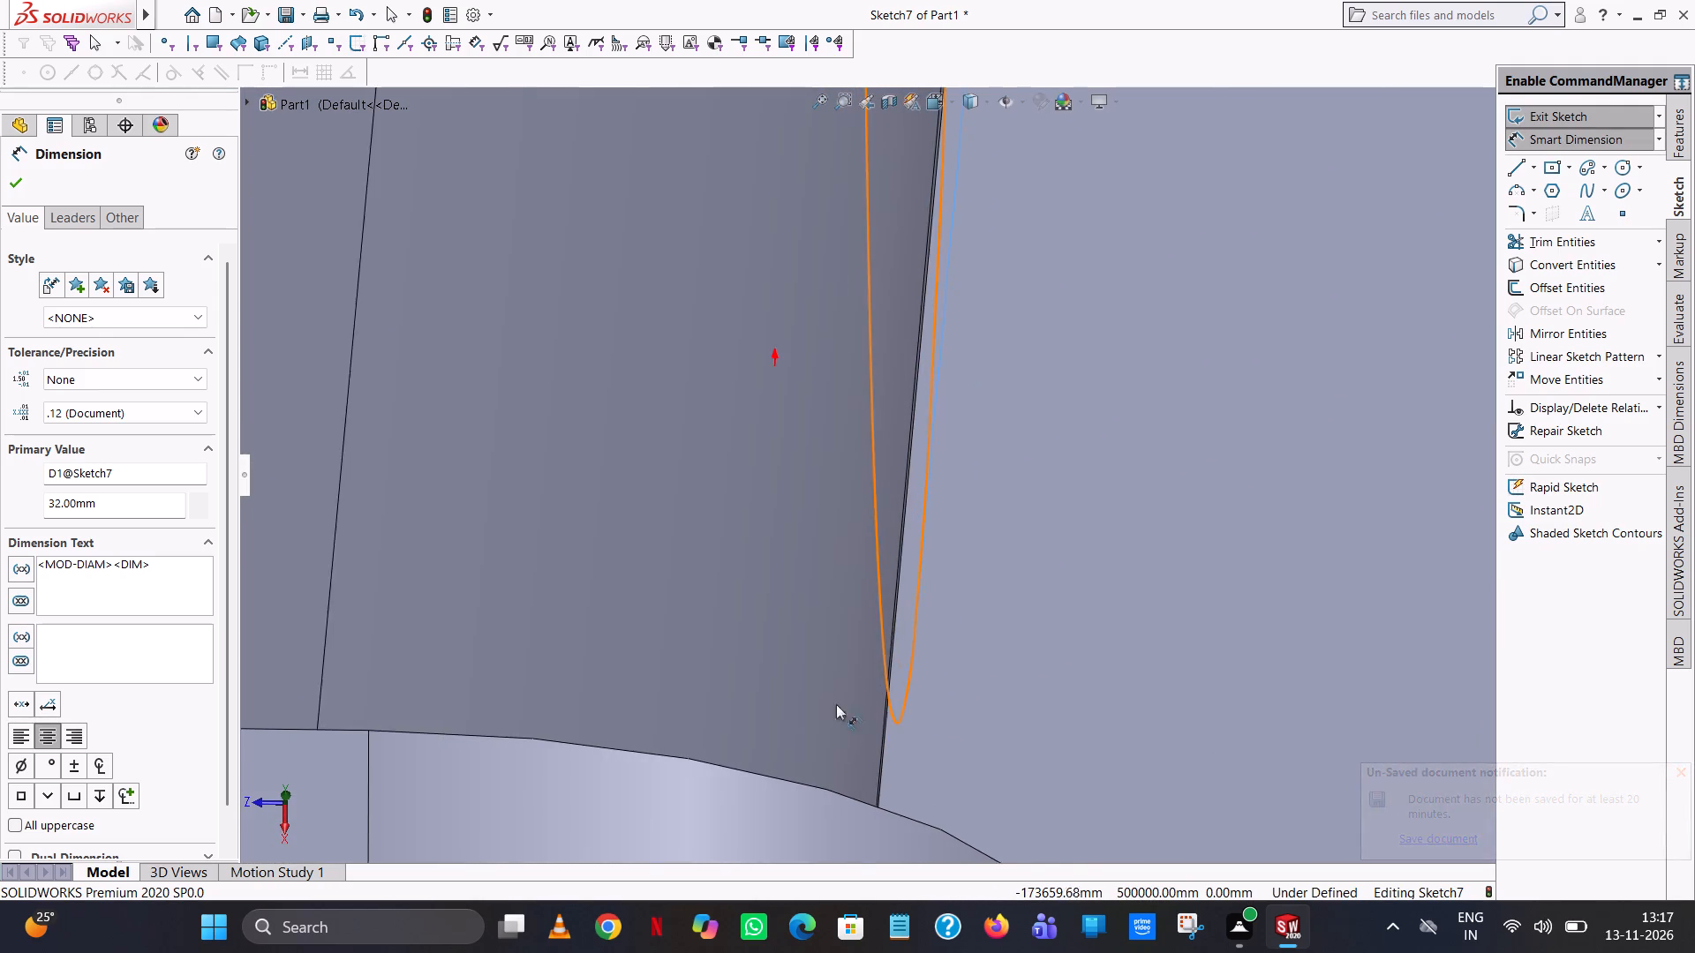
scroll(958, 520, down, 9)
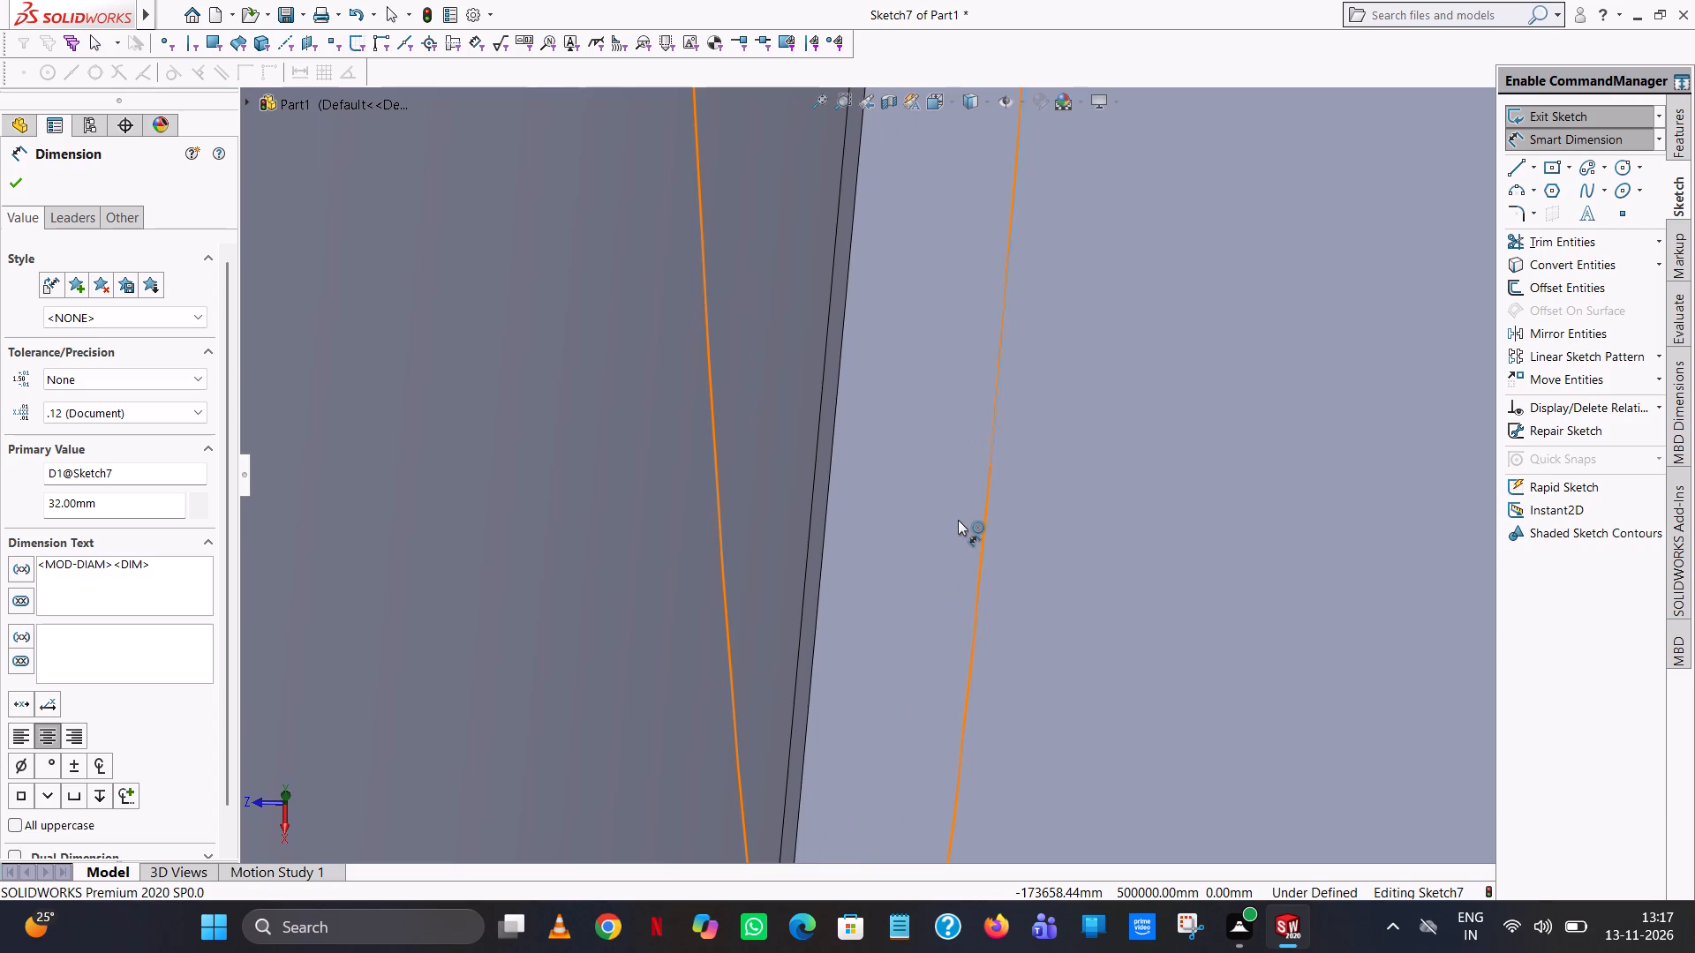
scroll(958, 520, down, 3)
scroll(958, 519, up, 20)
scroll(958, 519, up, 14)
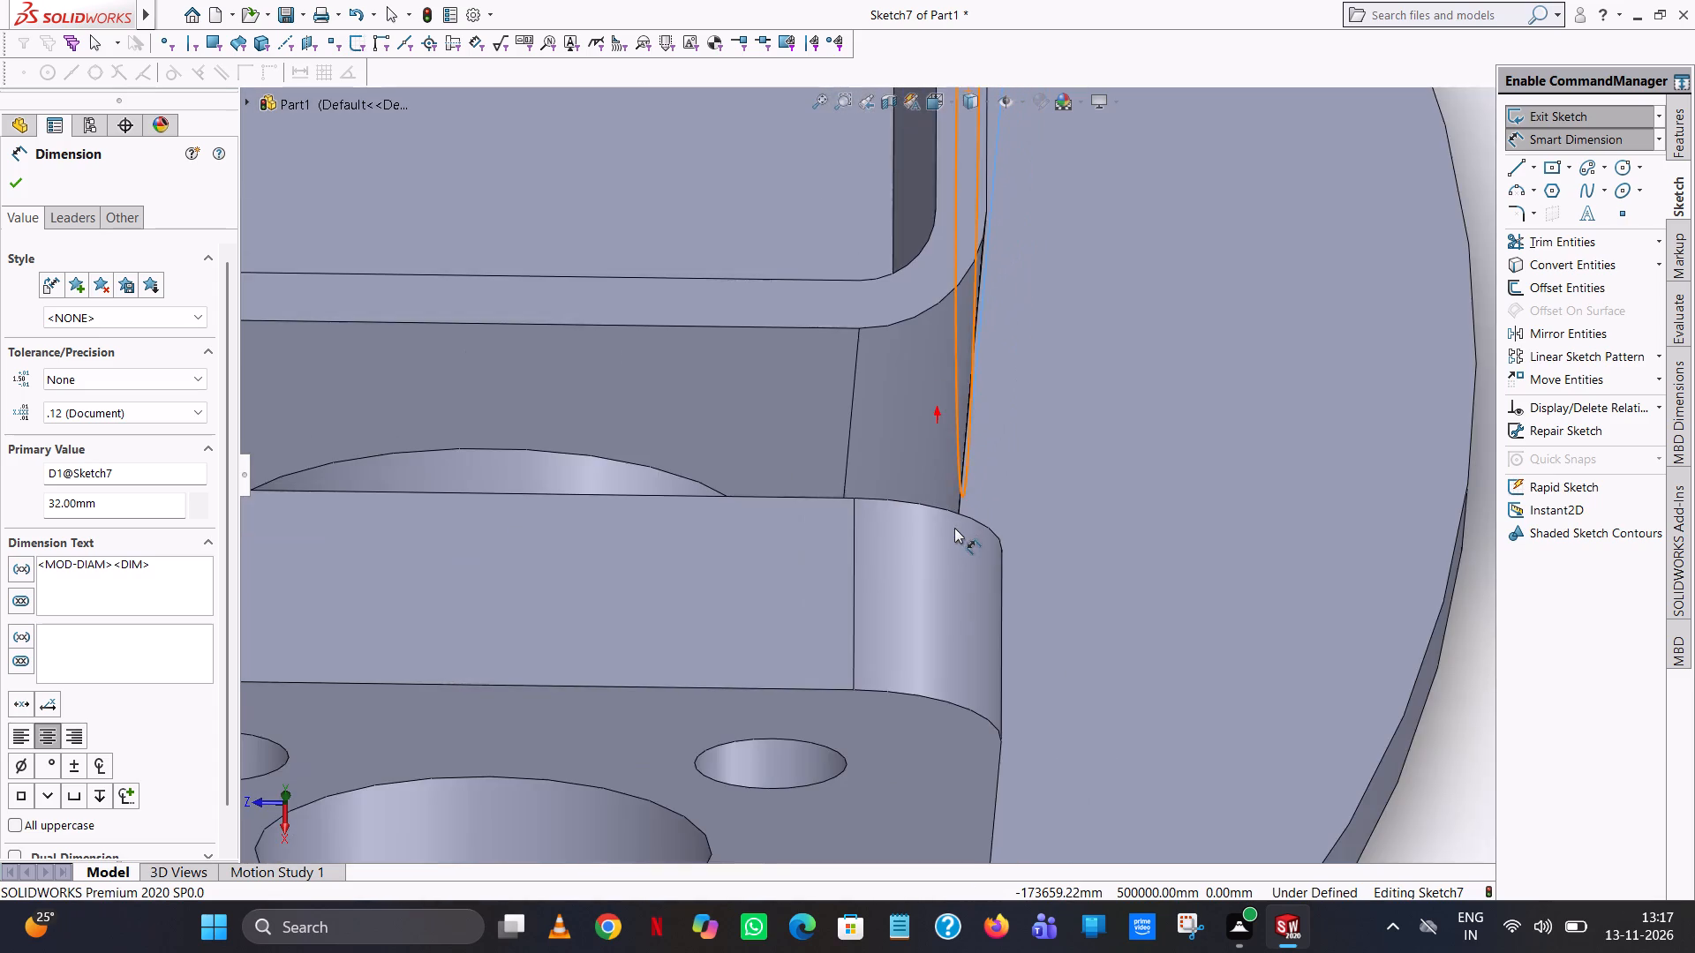
scroll(982, 498, up, 4)
middle_drag(1006, 422, 990, 392)
scroll(1002, 417, up, 7)
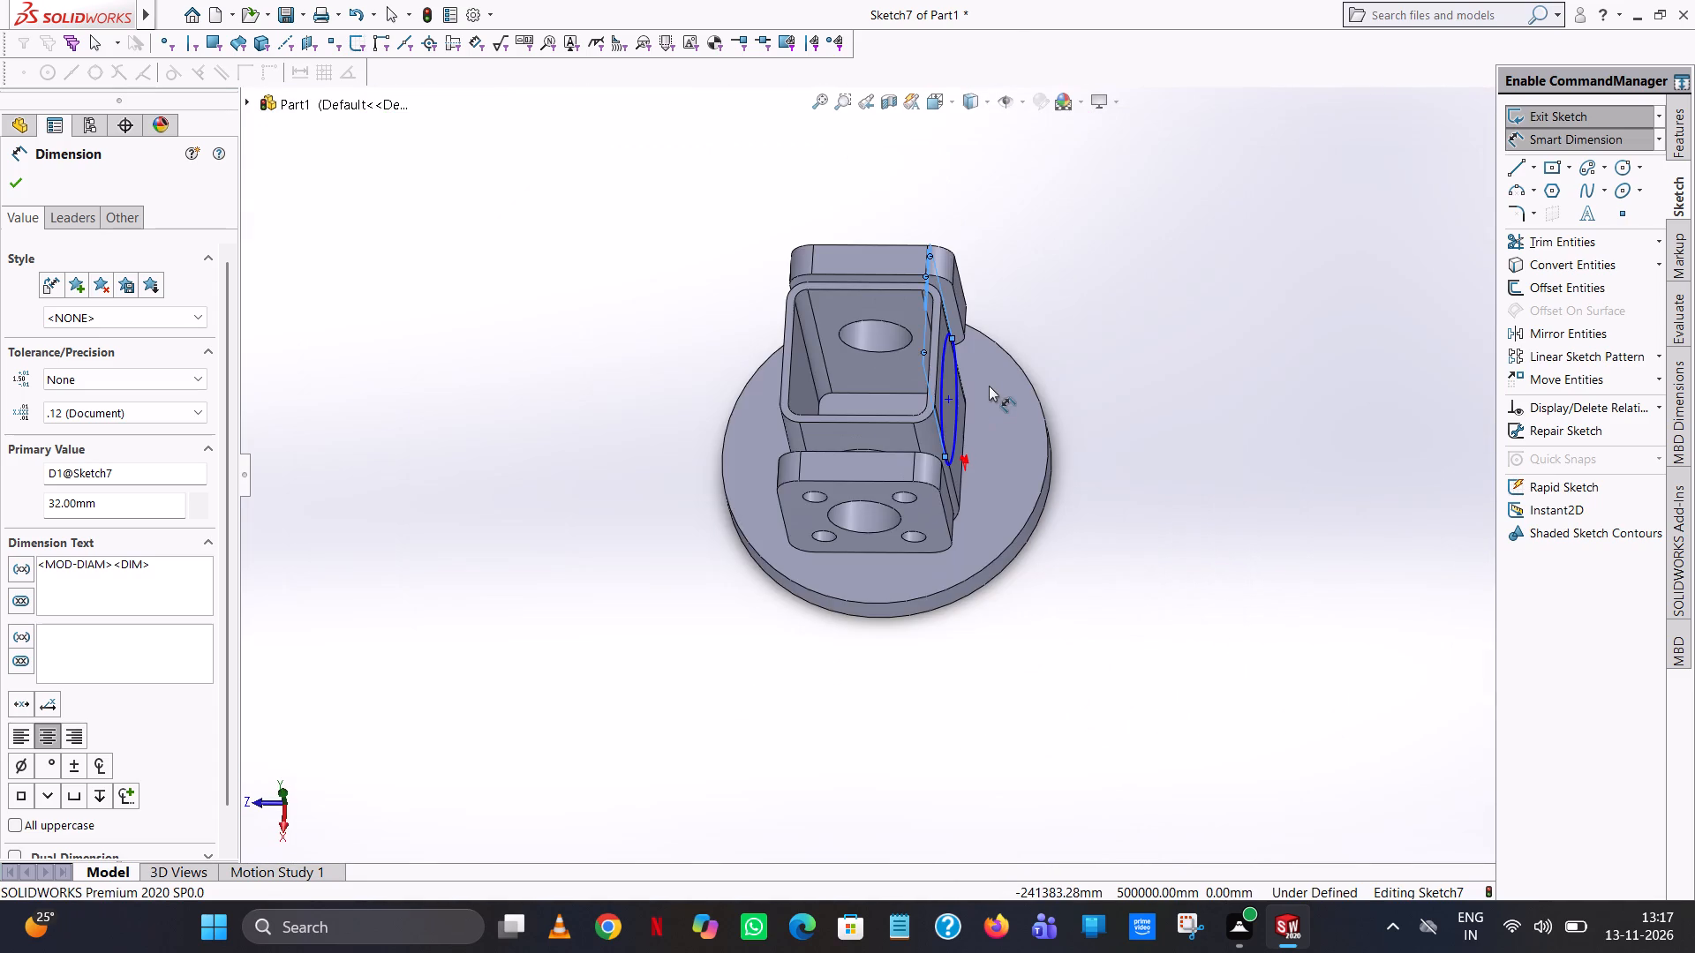
middle_drag(963, 390, 832, 370)
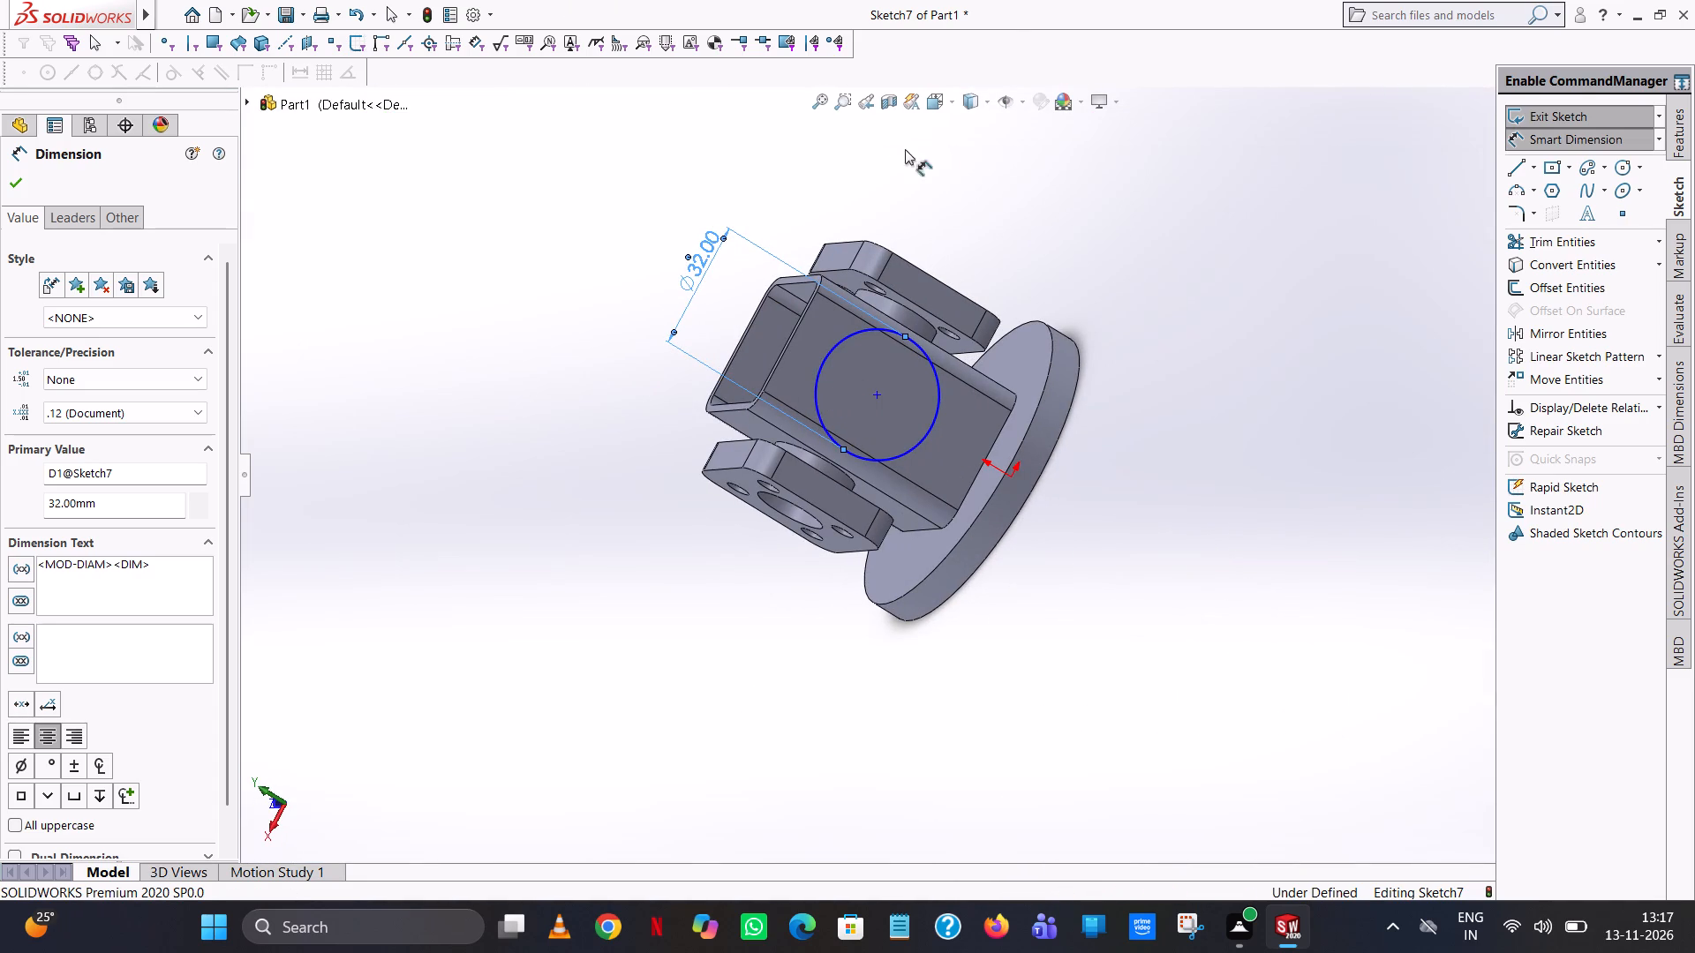
View the sketch face squarely and dimension the circle's centre 24 mm horizontally from the inner edge of the +X side plate.
click(947, 108)
click(1033, 210)
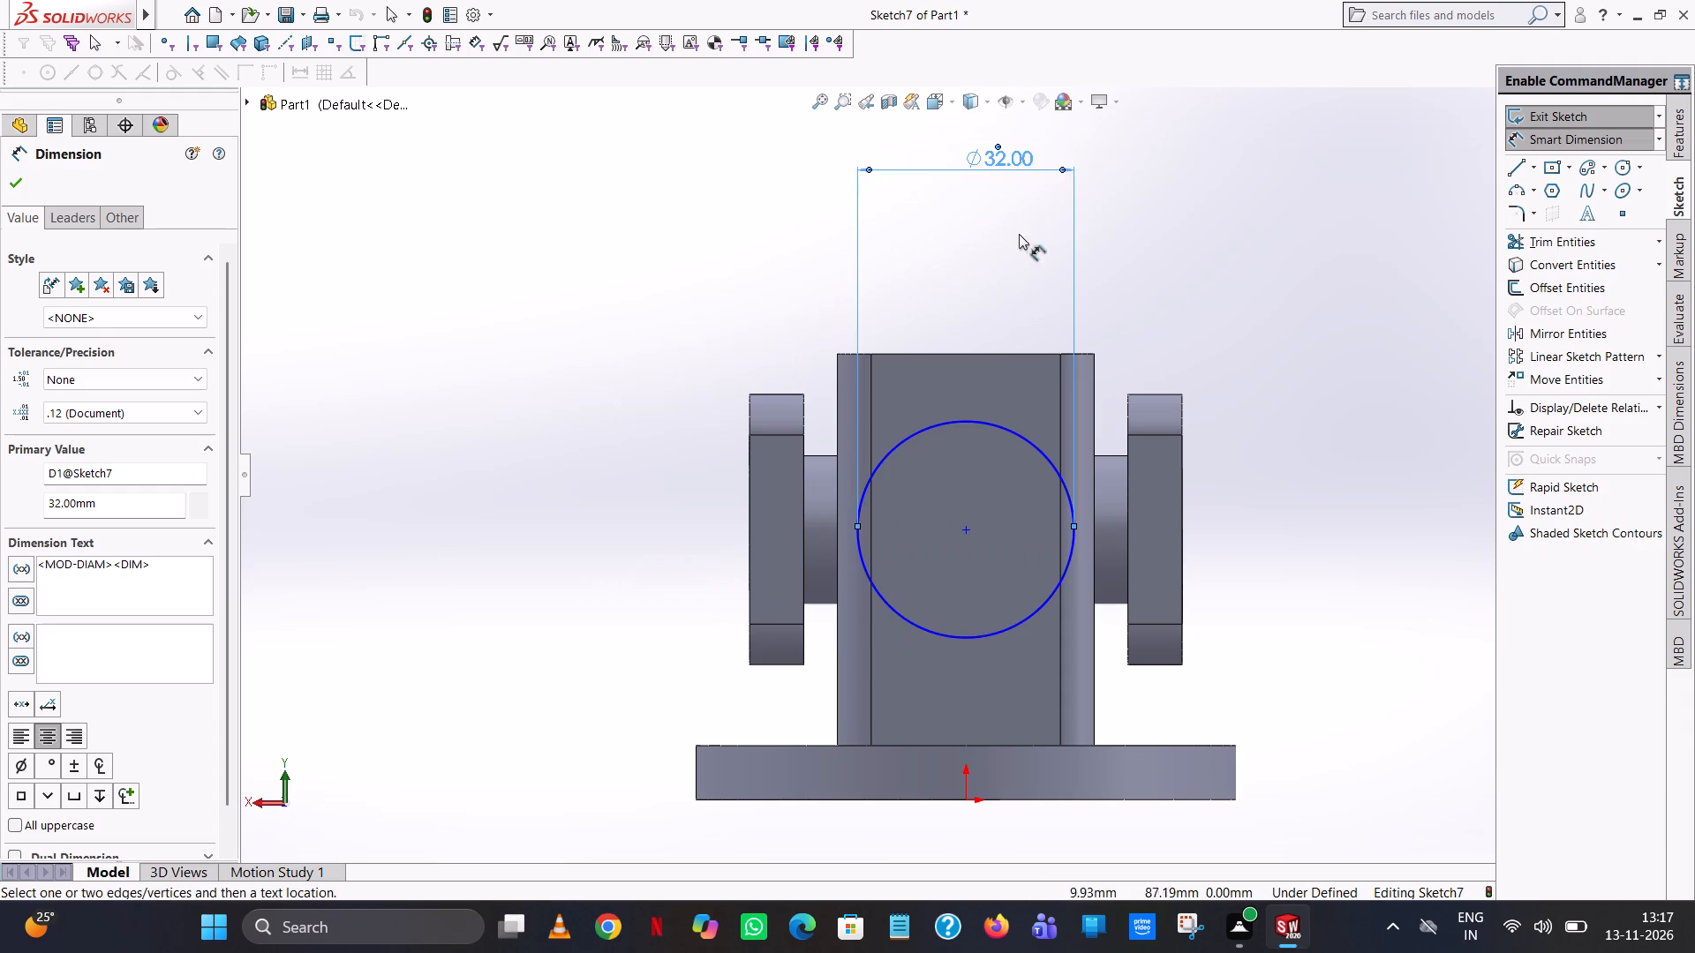
click(961, 529)
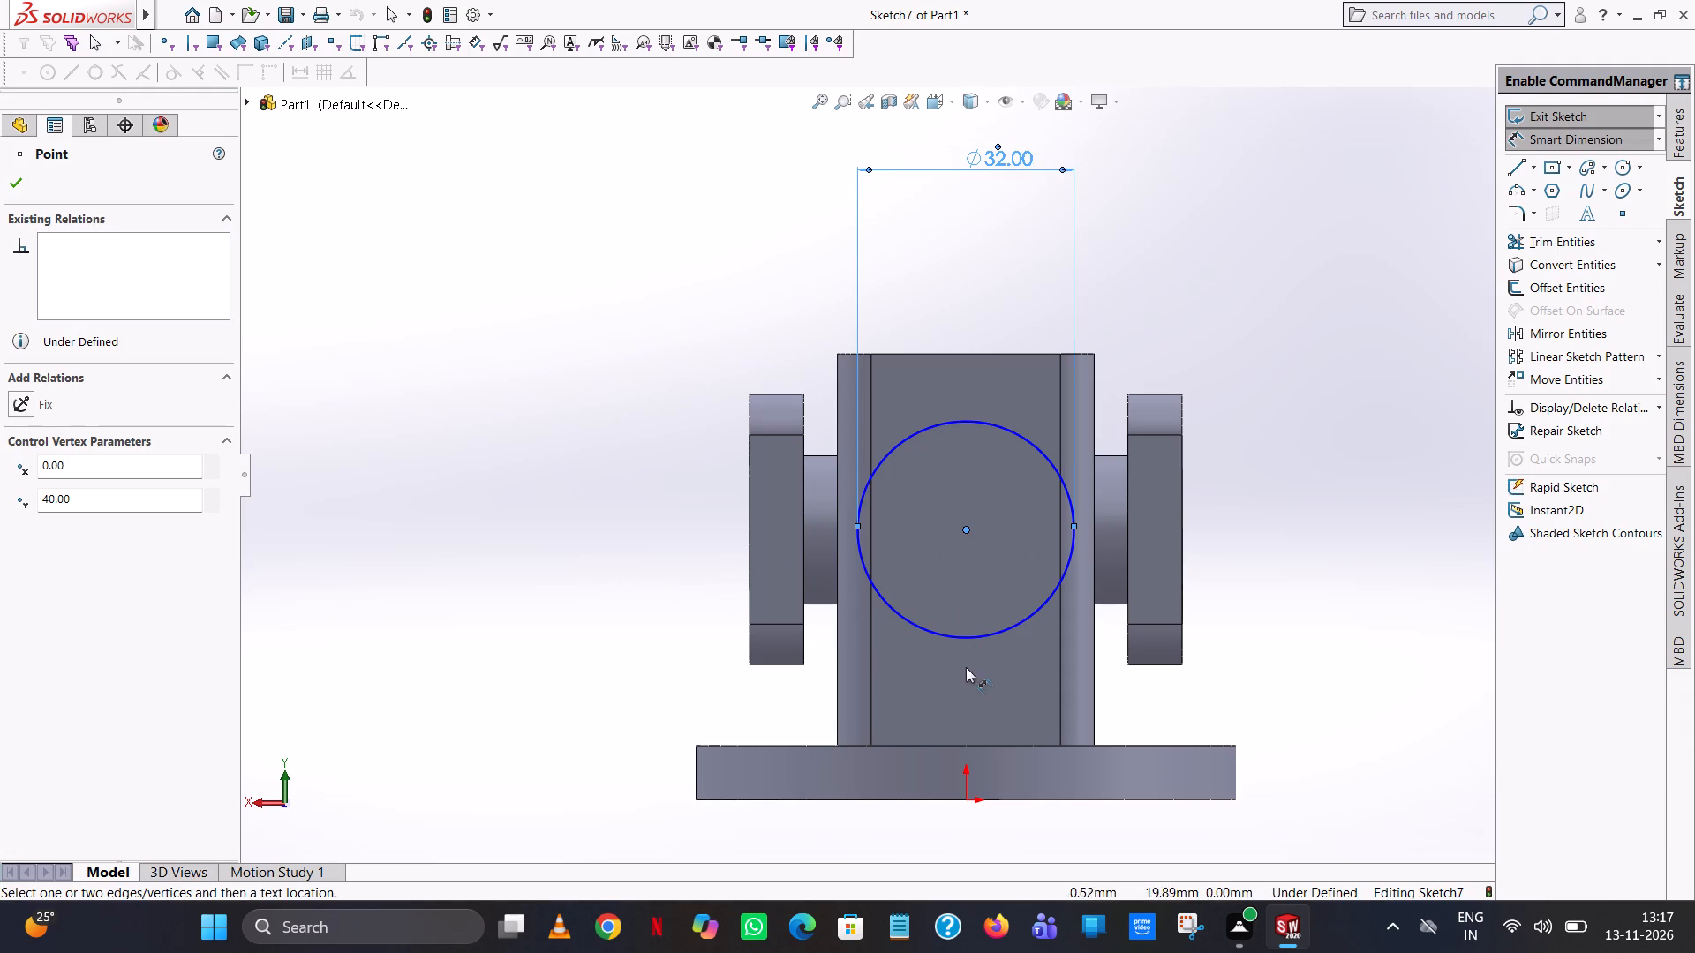
click(803, 461)
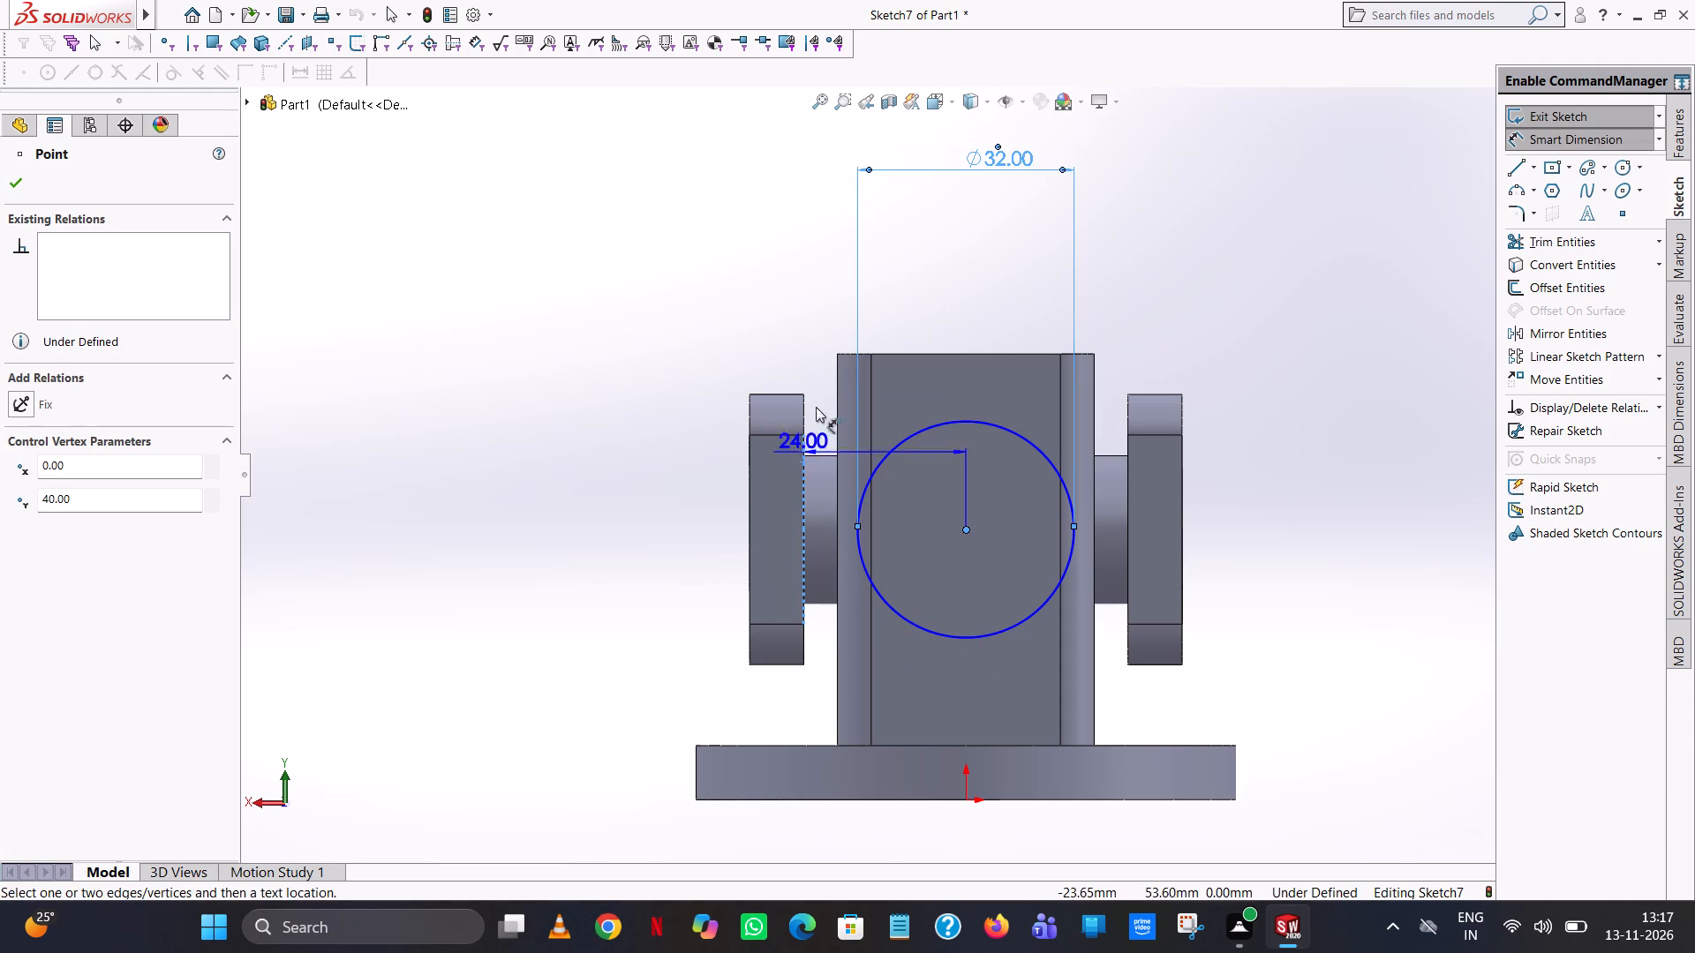
click(817, 257)
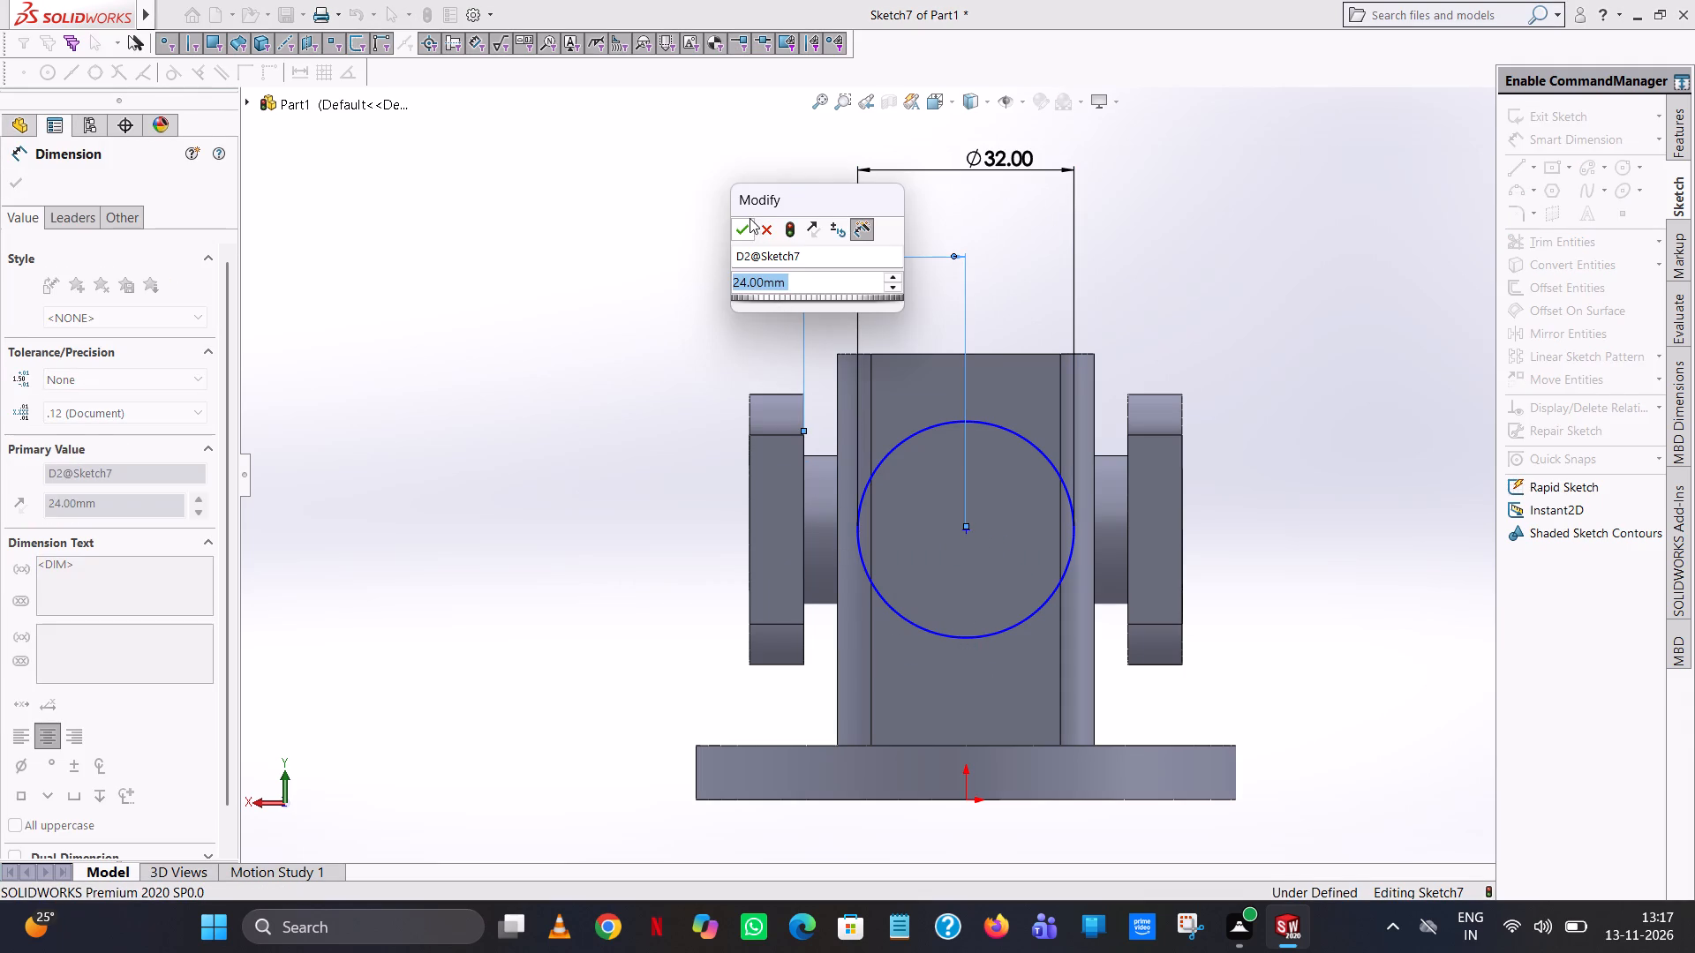
click(743, 228)
key(Escape)
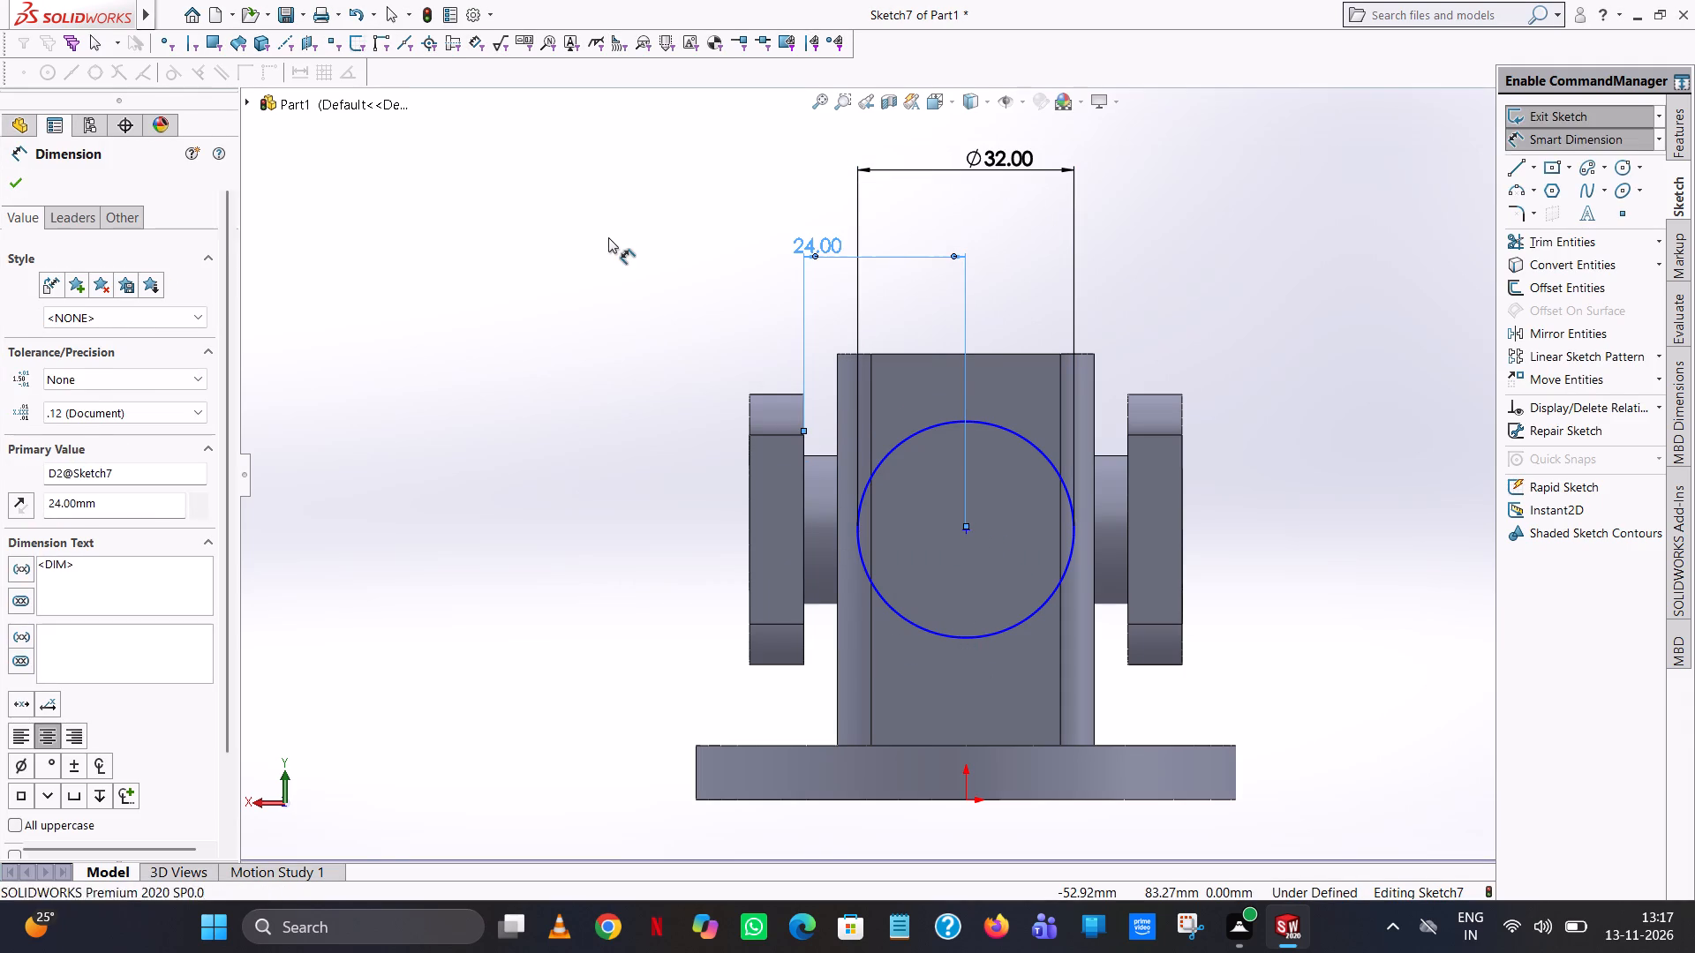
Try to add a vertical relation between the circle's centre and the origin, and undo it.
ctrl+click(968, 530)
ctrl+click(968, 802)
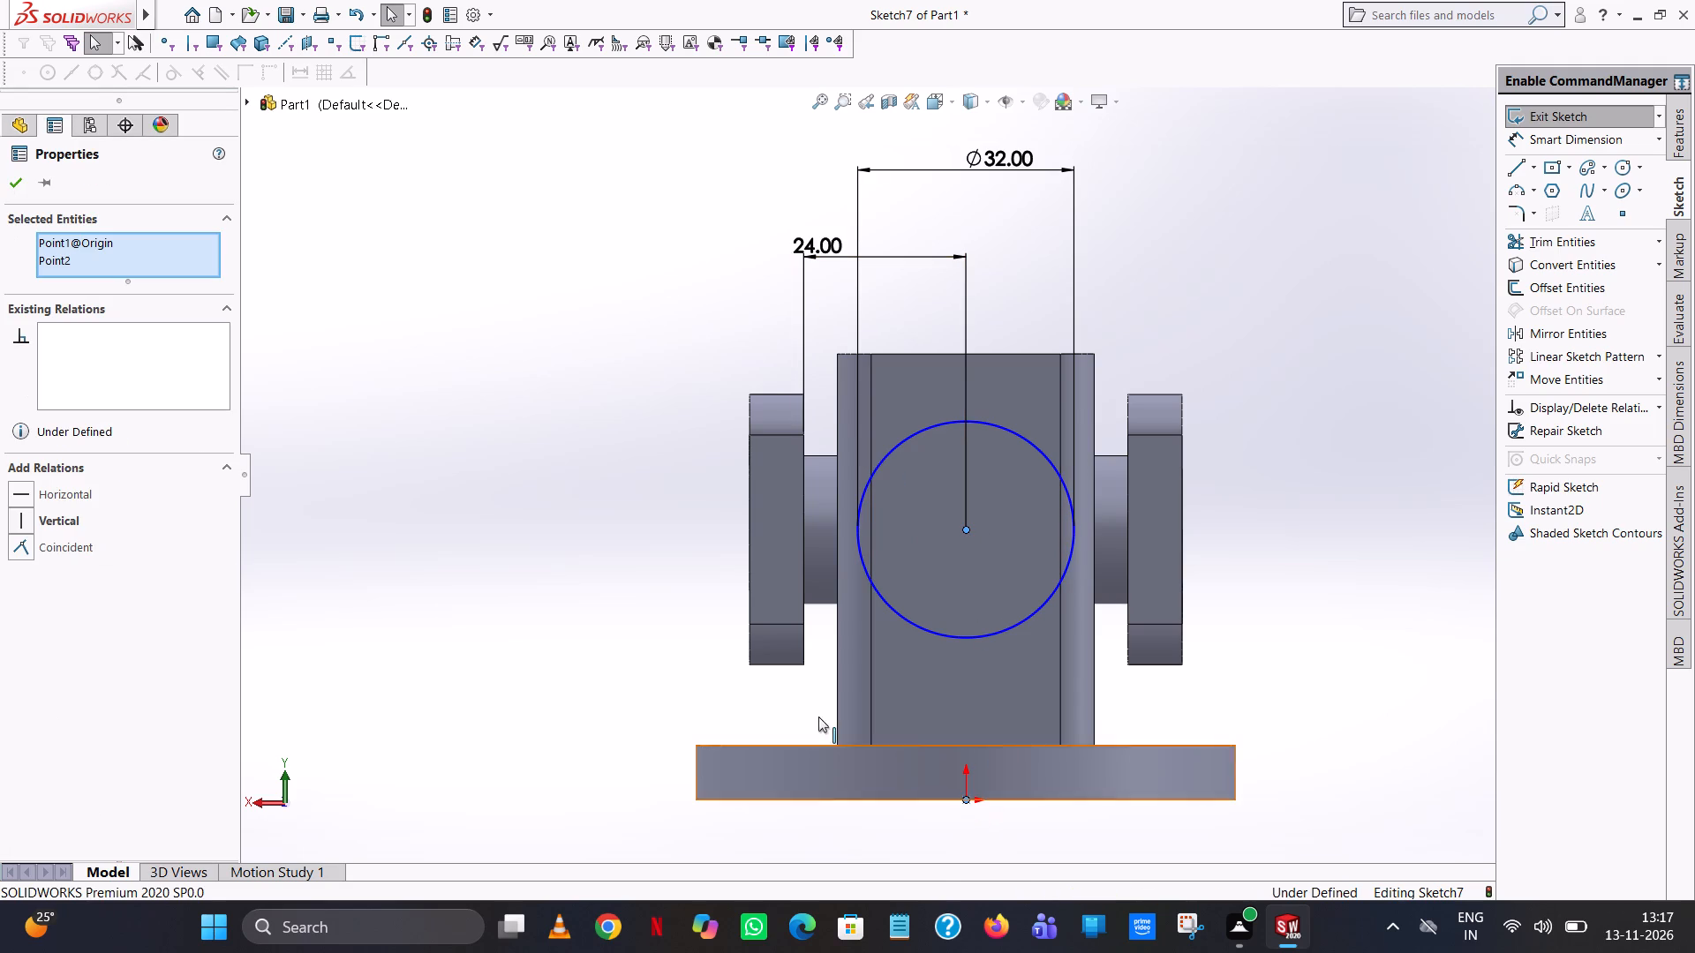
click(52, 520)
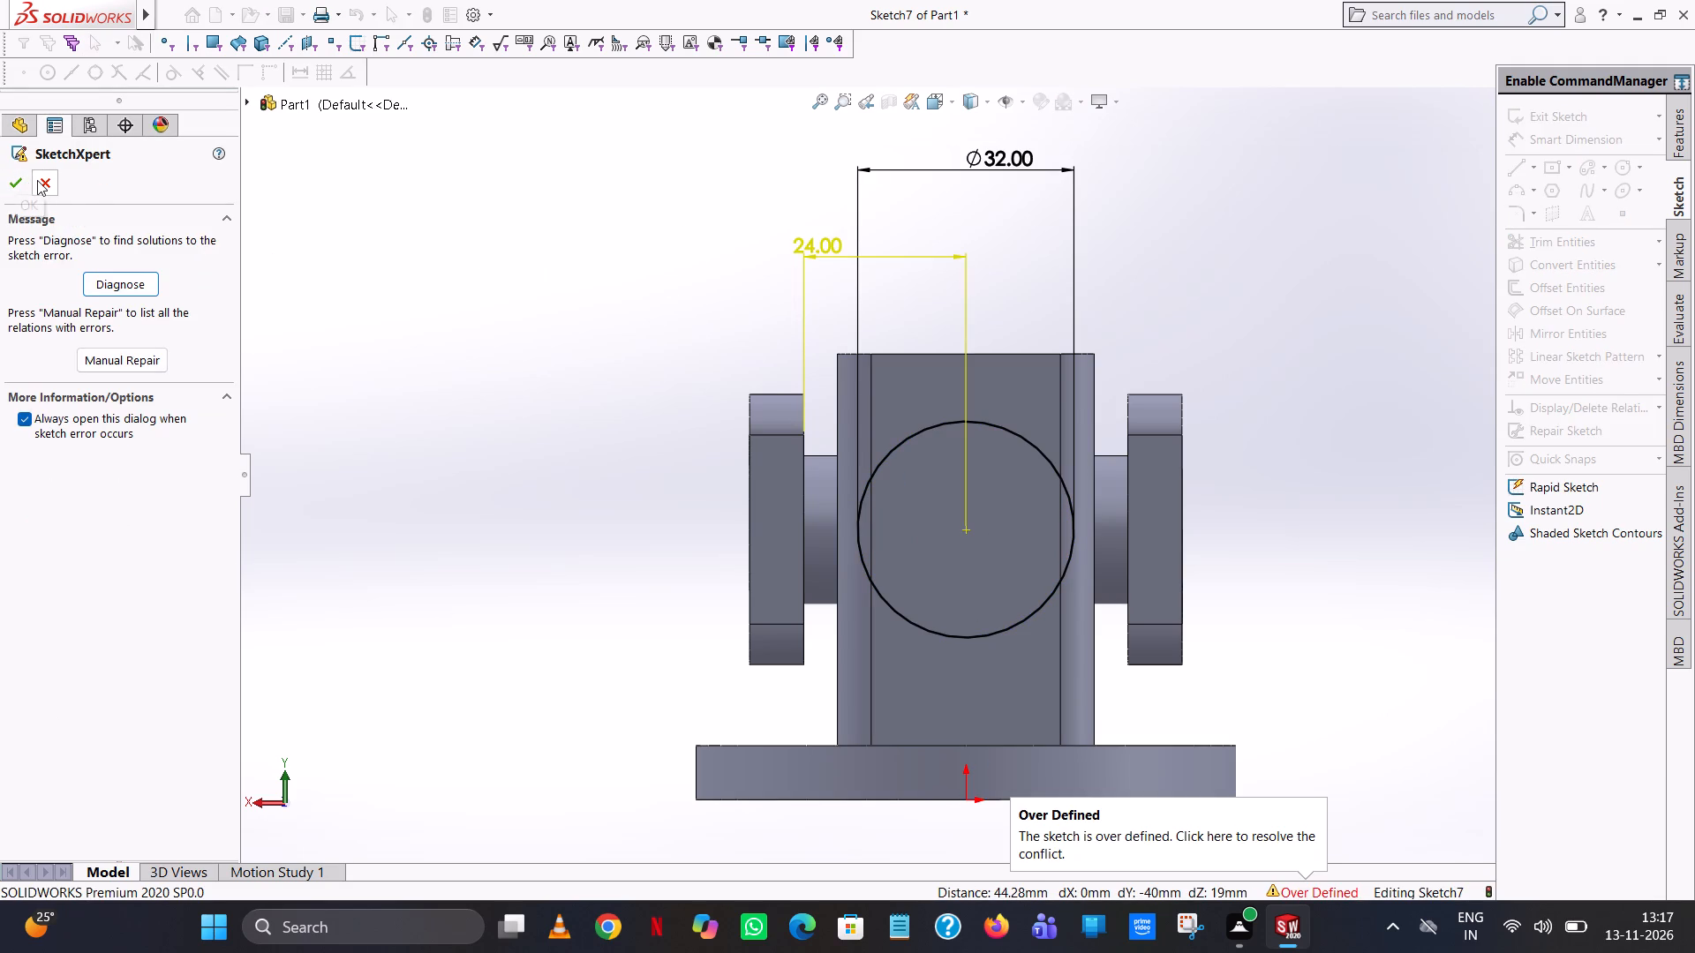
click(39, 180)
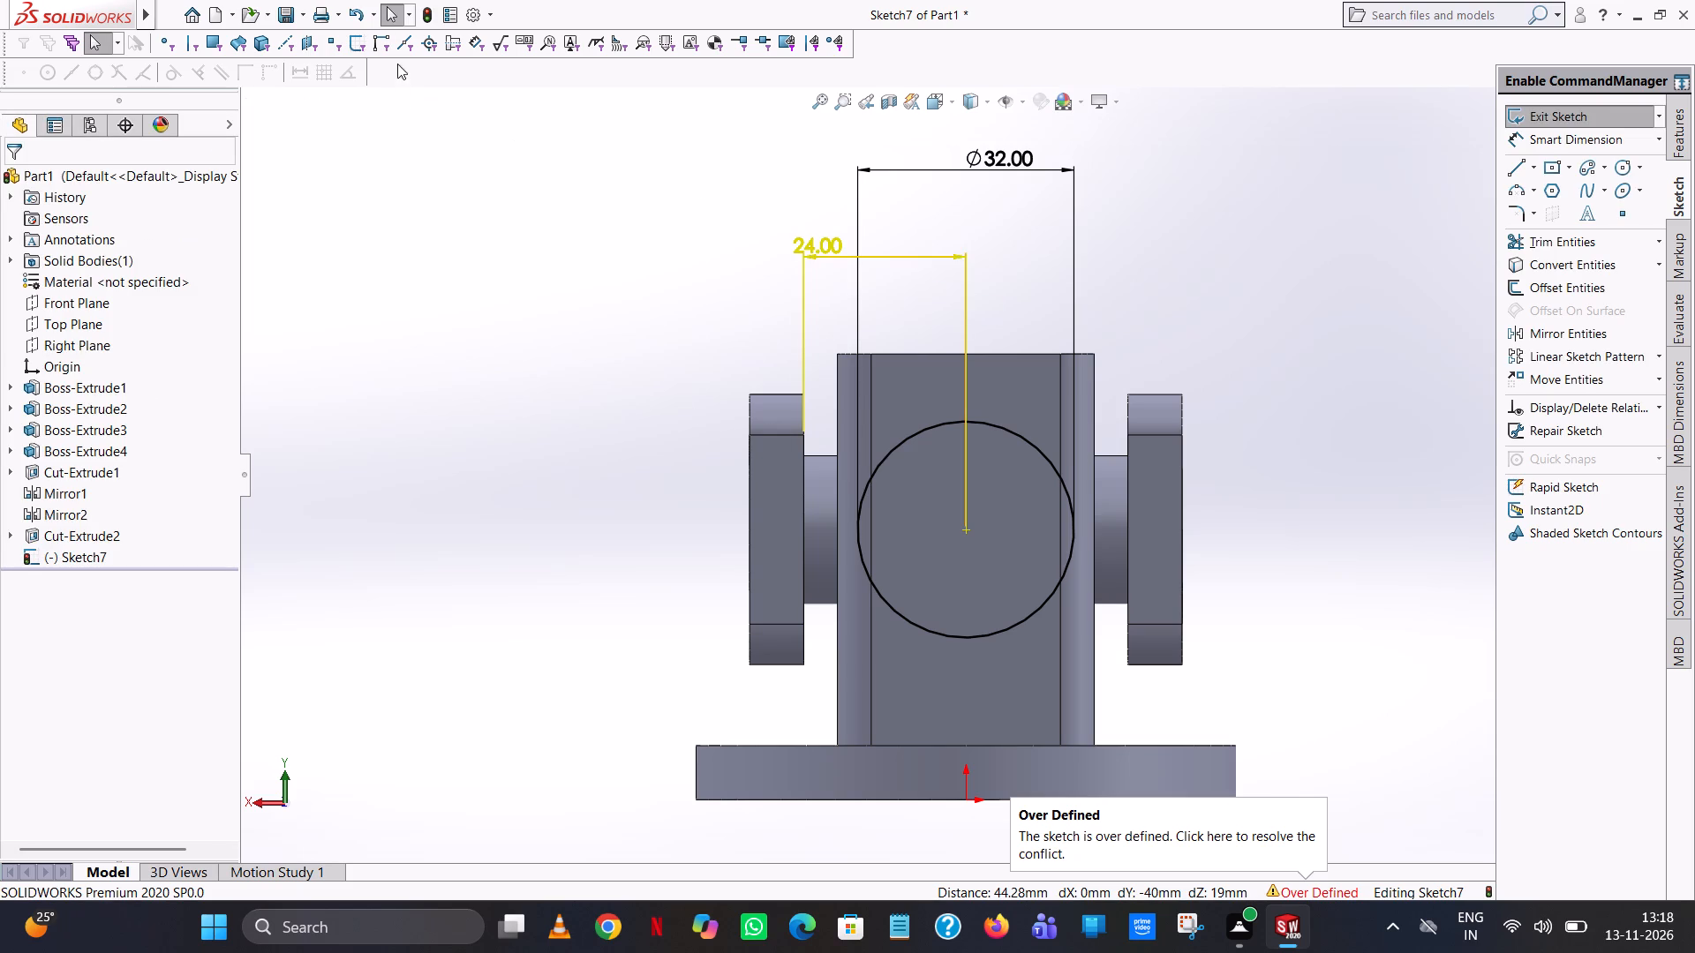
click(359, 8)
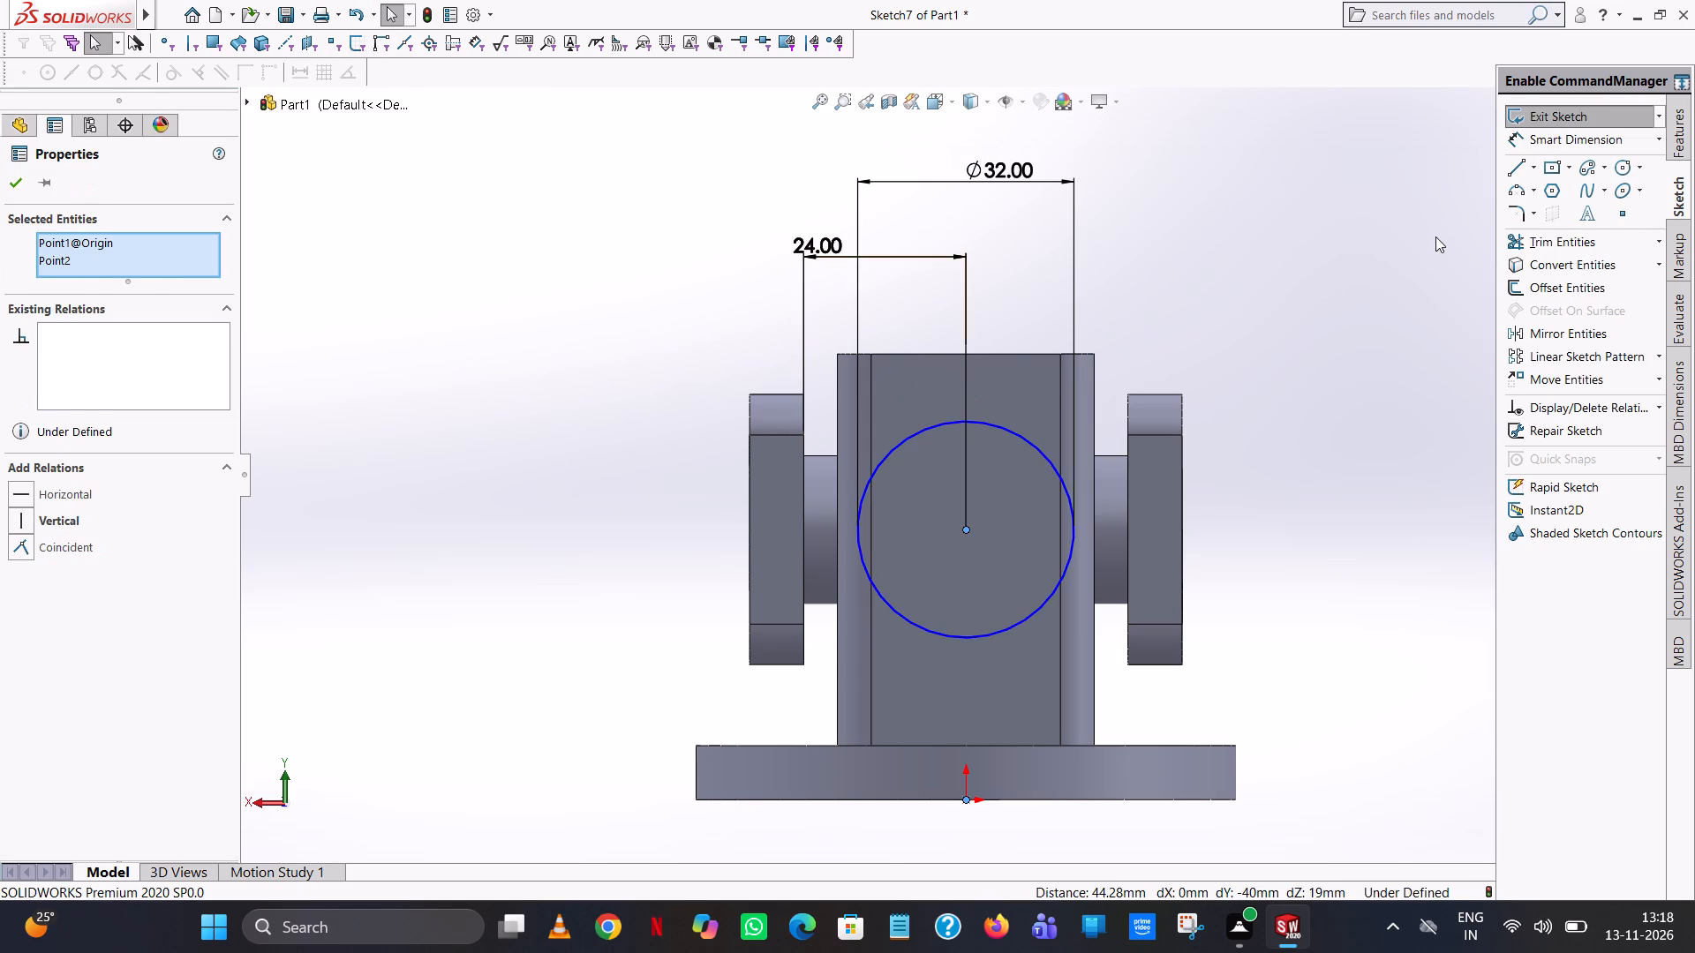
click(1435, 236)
Dimension the circle's centre 32 mm vertically above the round flange's top edge.
click(1543, 140)
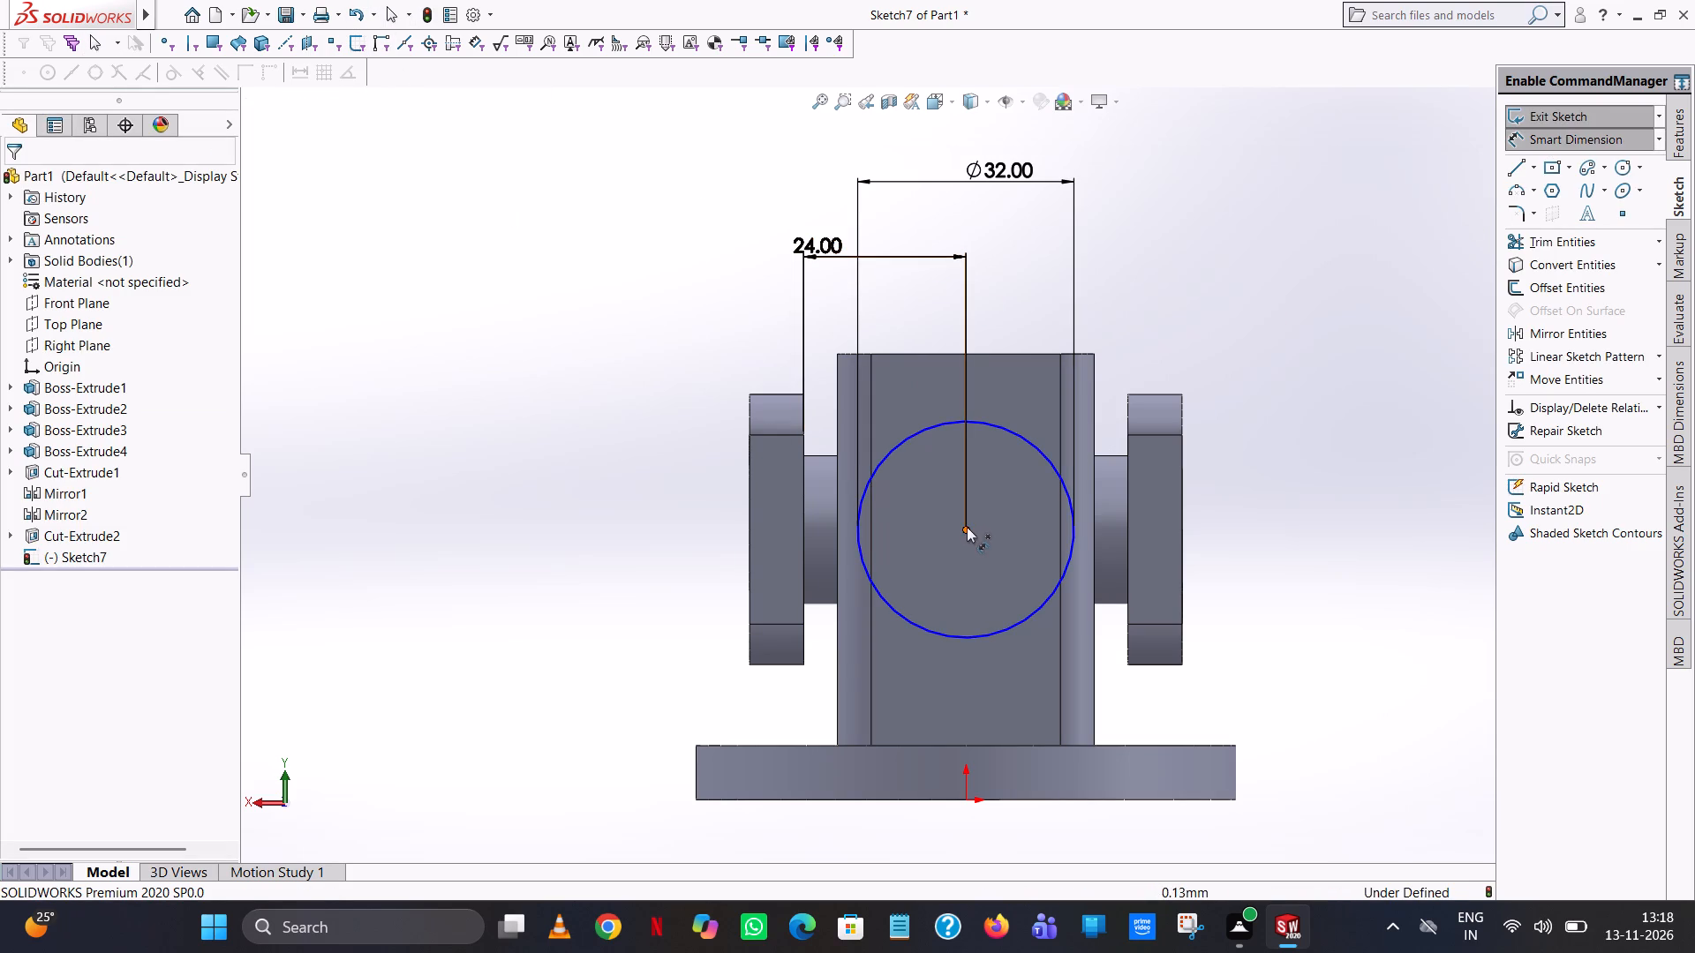
click(967, 527)
click(1020, 744)
click(1152, 690)
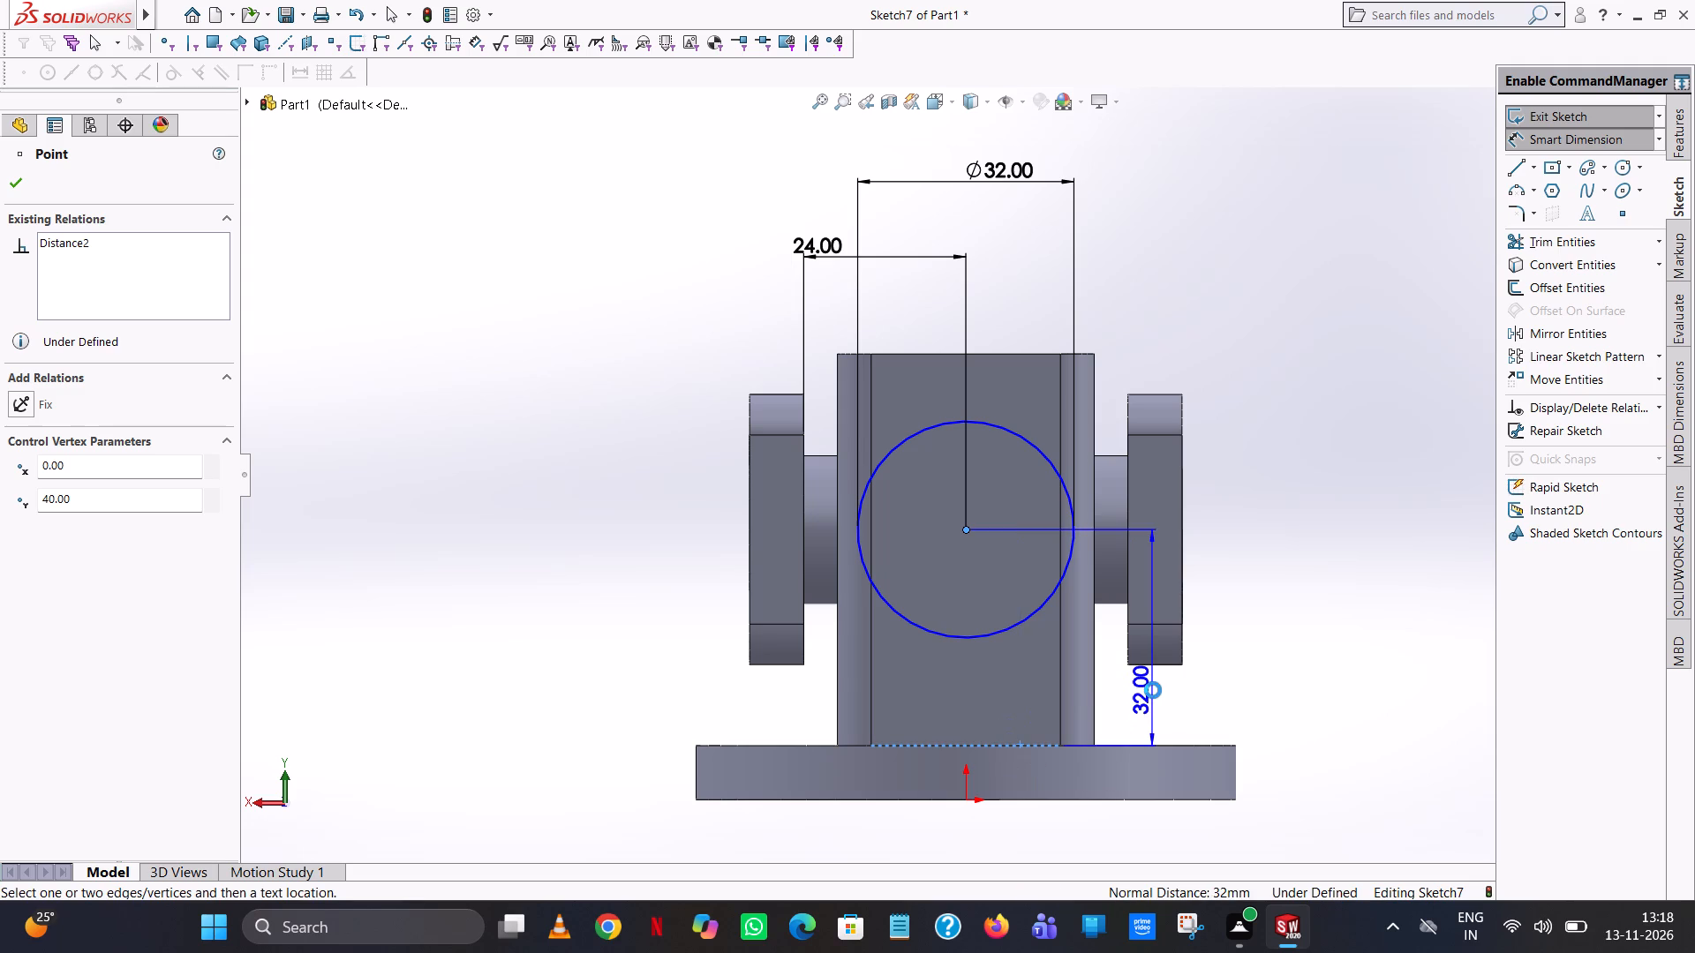
click(1081, 660)
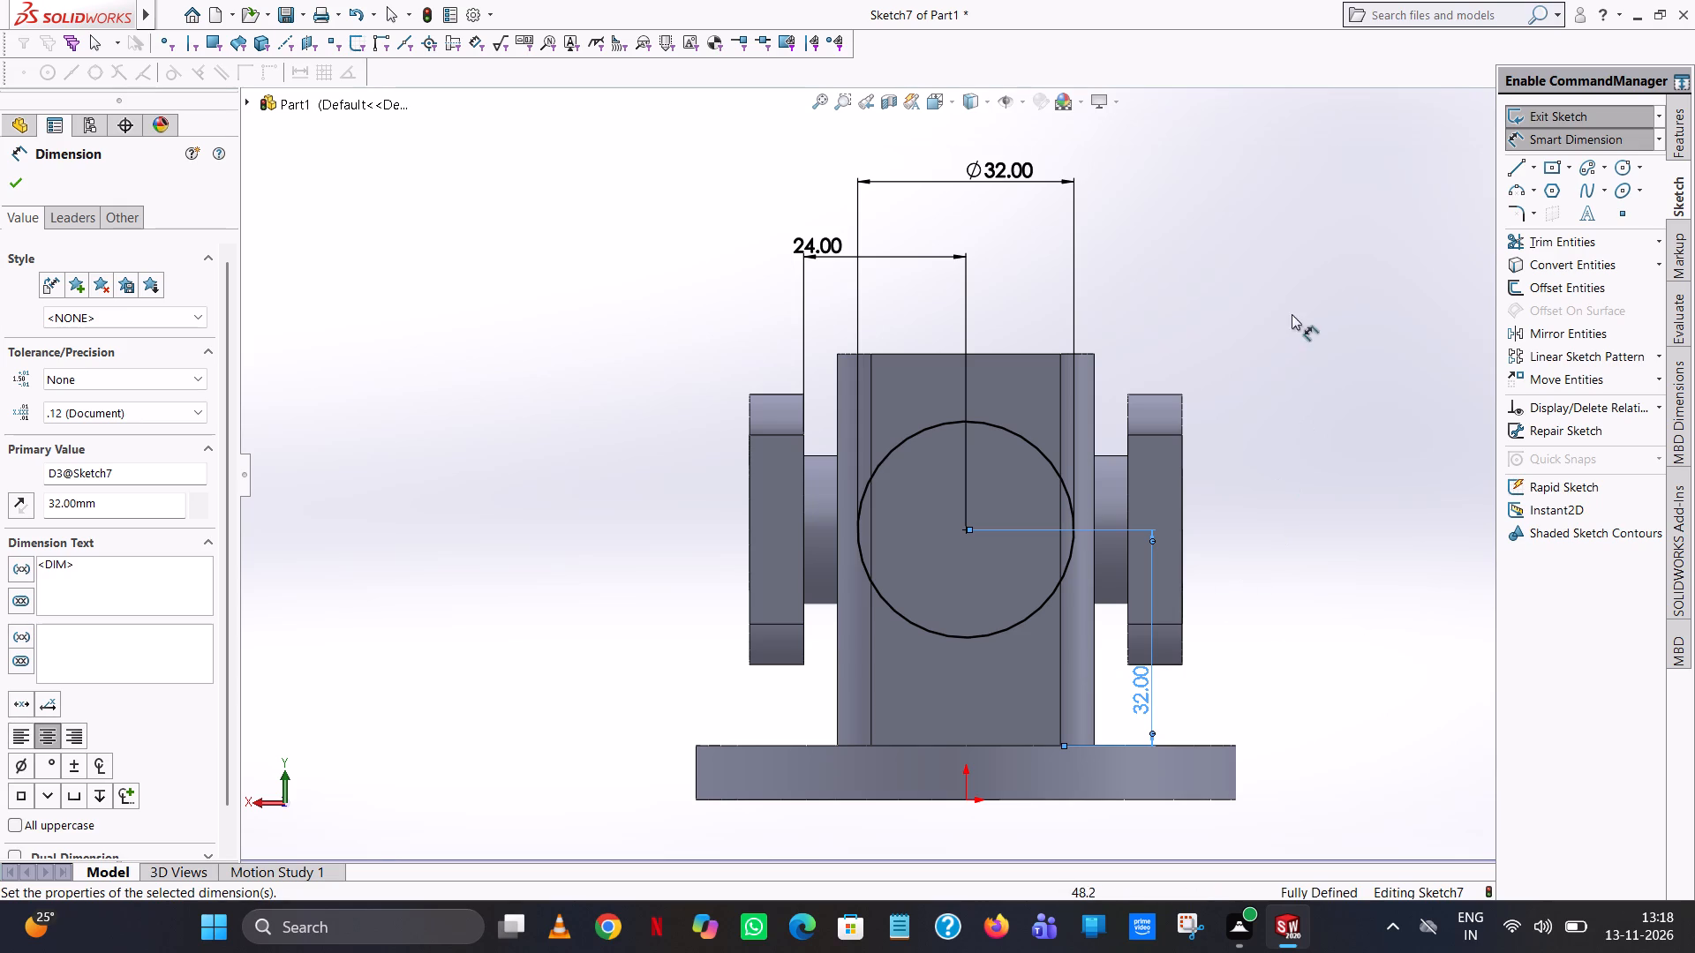
Extrude the circle as a merged boss in two blind directions, 5 mm outward from the column and 2 mm toward it.
click(1679, 139)
click(1575, 109)
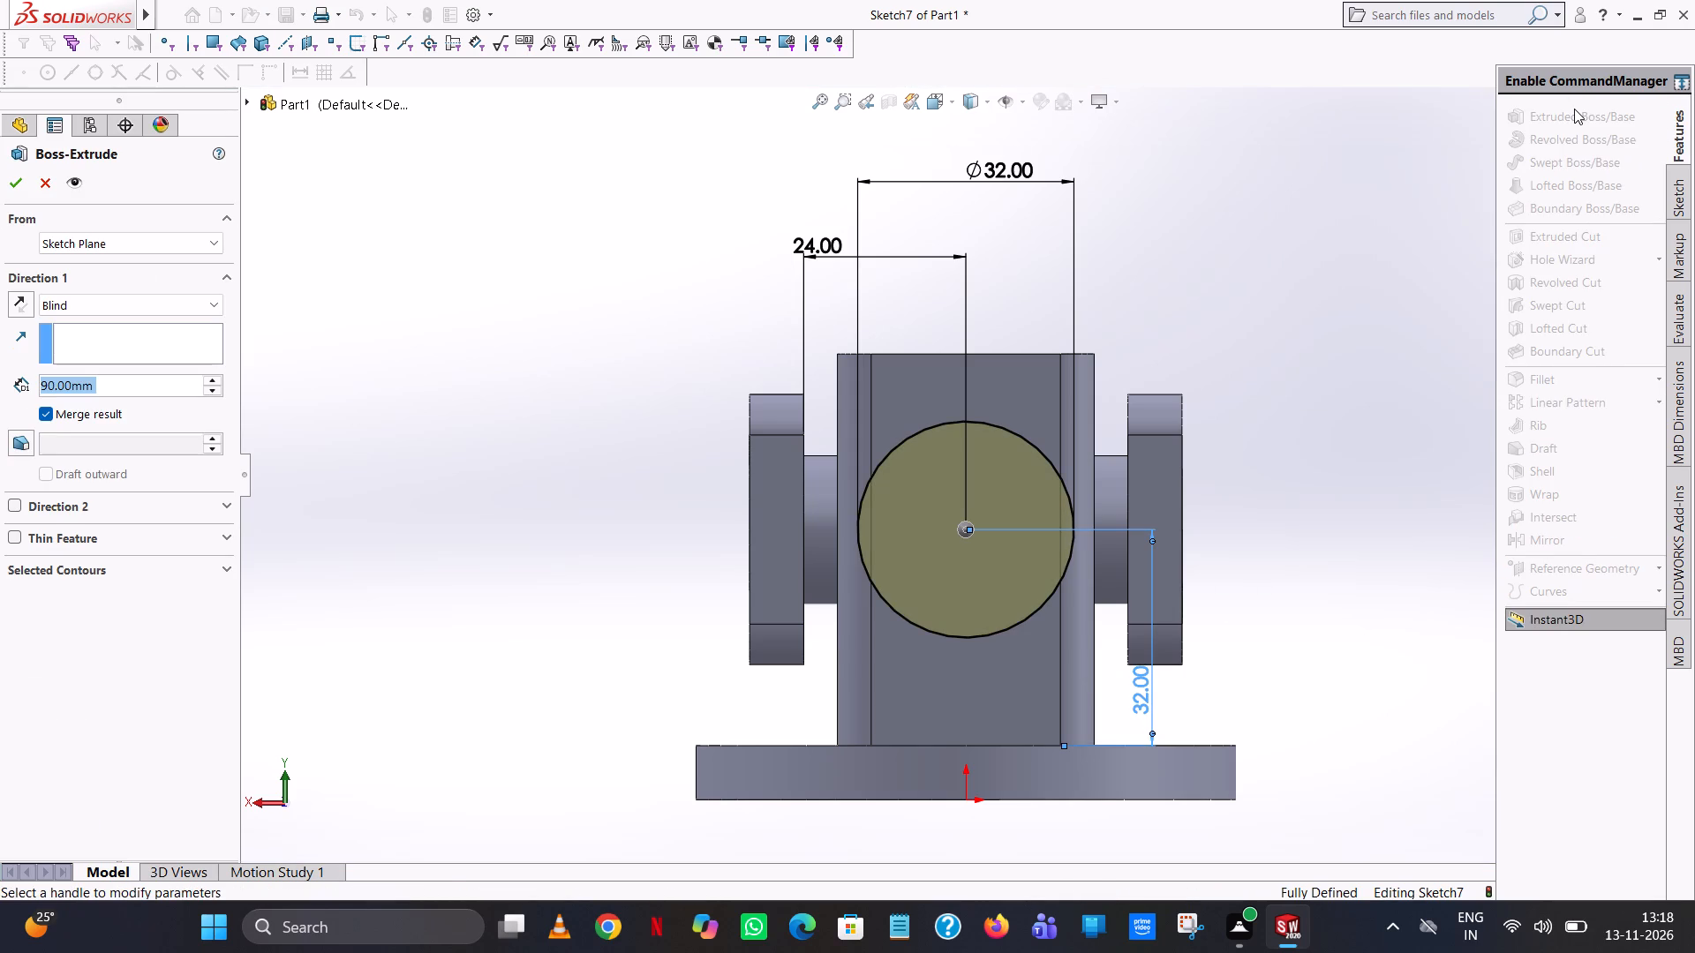
middle_drag(335, 512, 413, 568)
scroll(176, 386, up, 1)
middle_drag(176, 386, 346, 279)
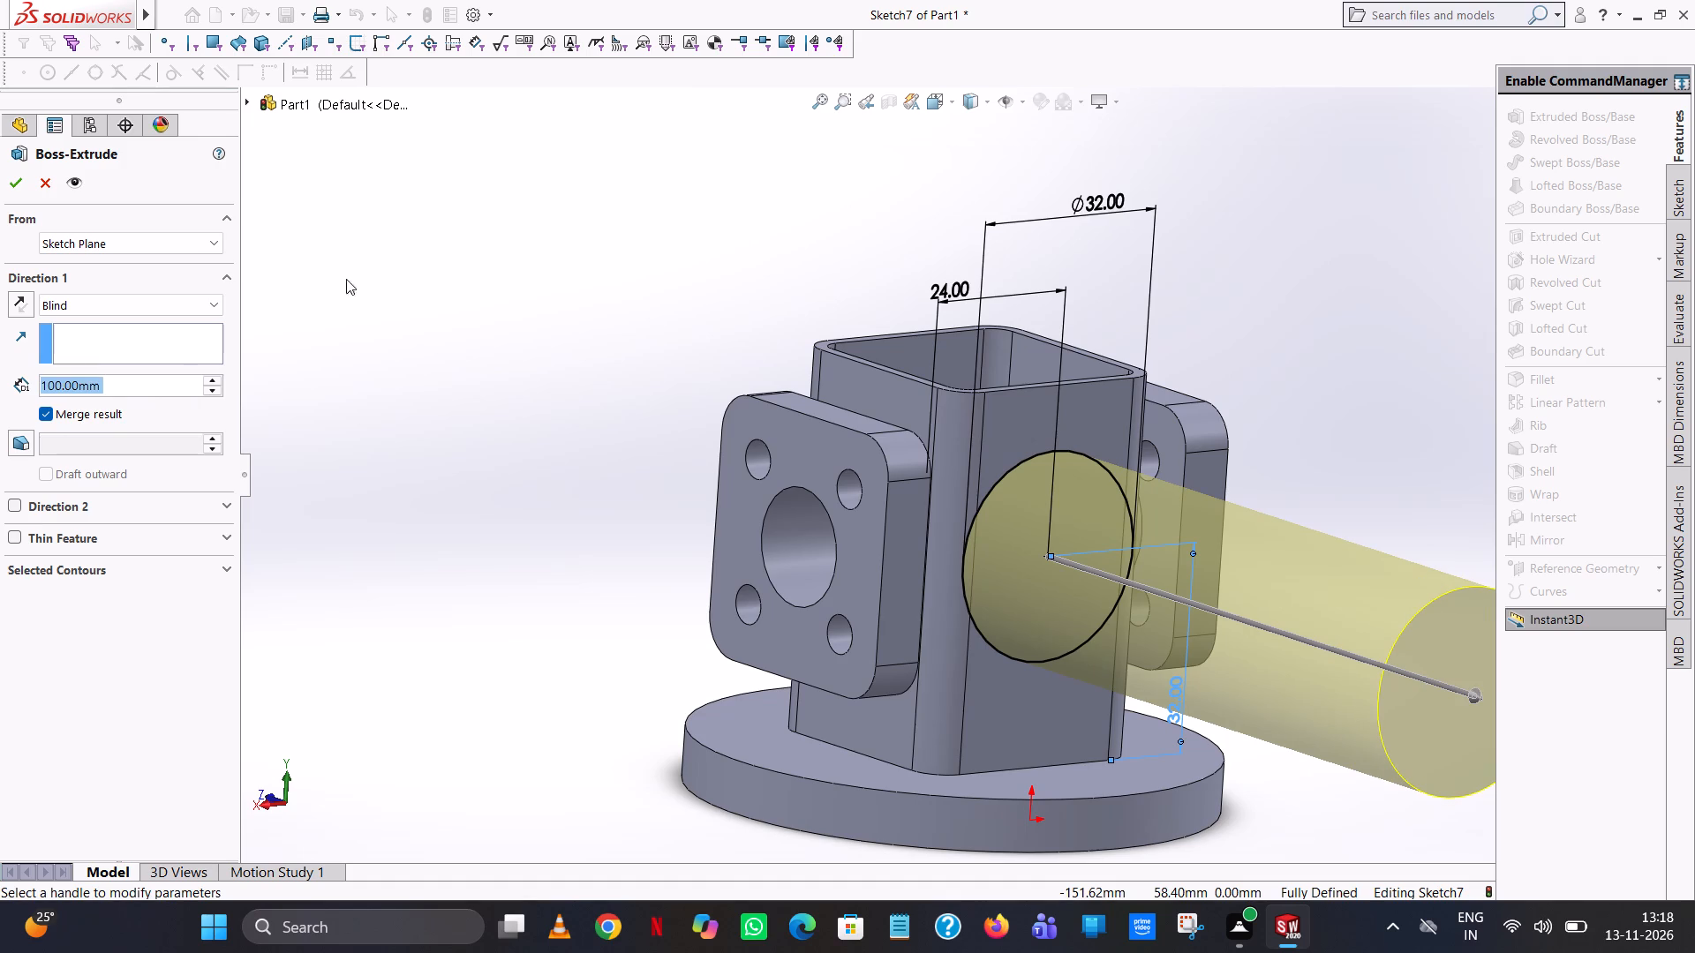
middle_drag(346, 279, 681, 182)
scroll(677, 183, up, 1)
middle_drag(606, 279, 712, 404)
scroll(686, 202, up, 1)
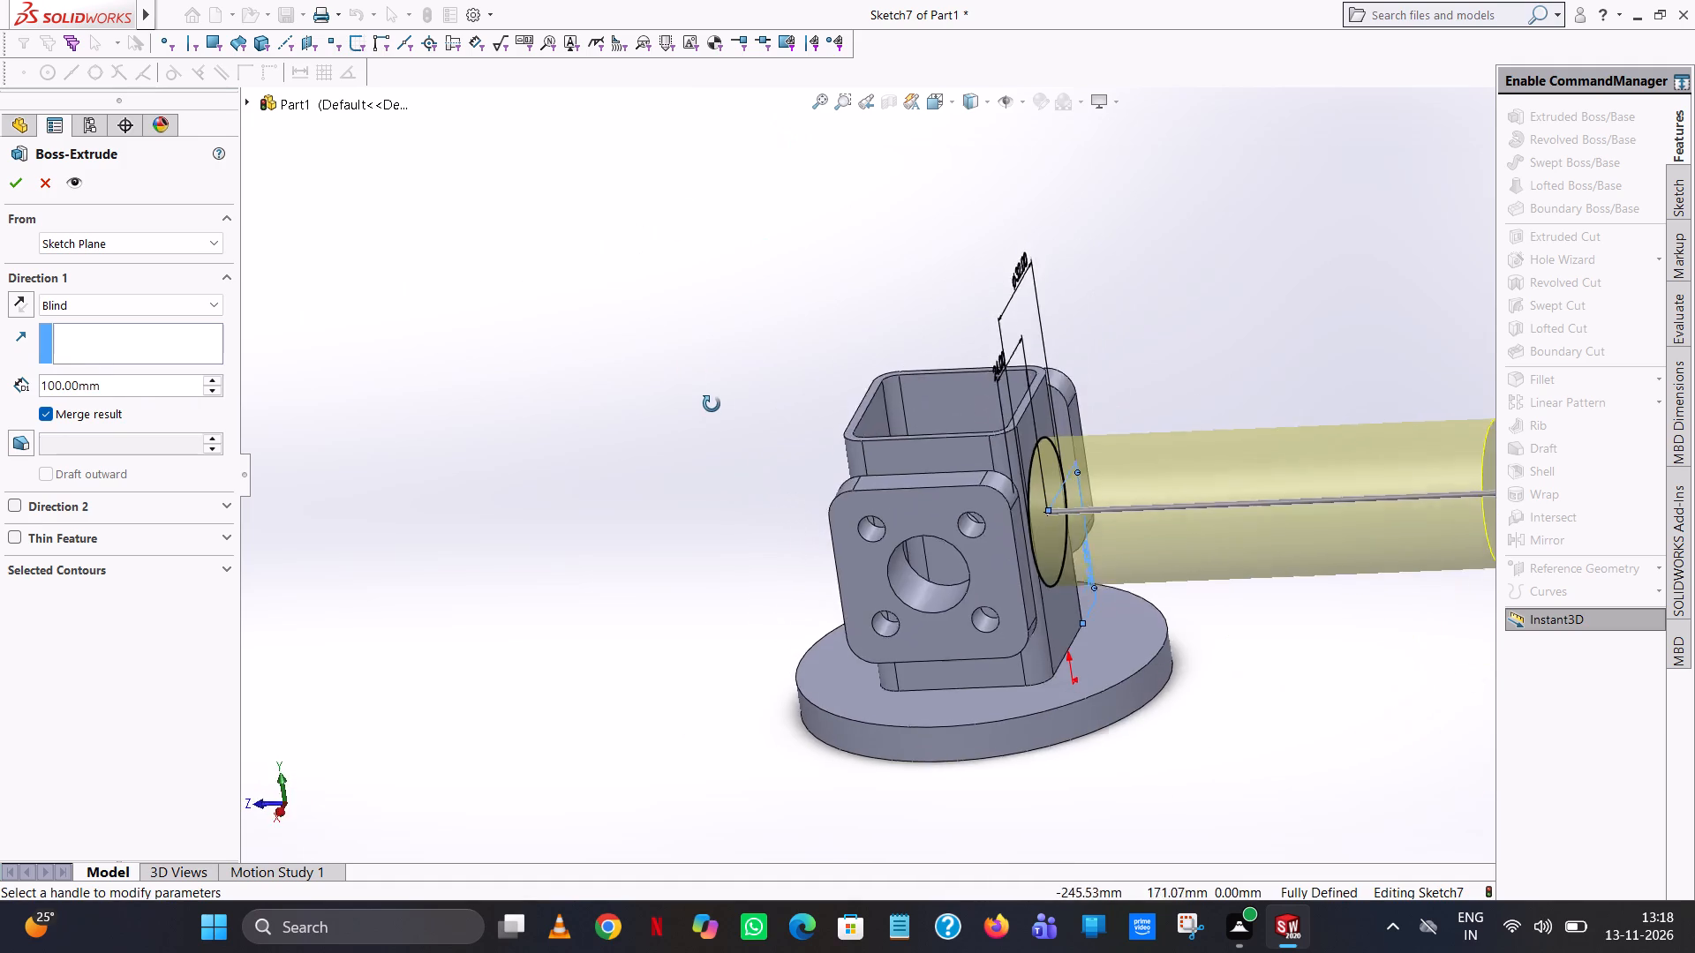
middle_drag(712, 404, 716, 412)
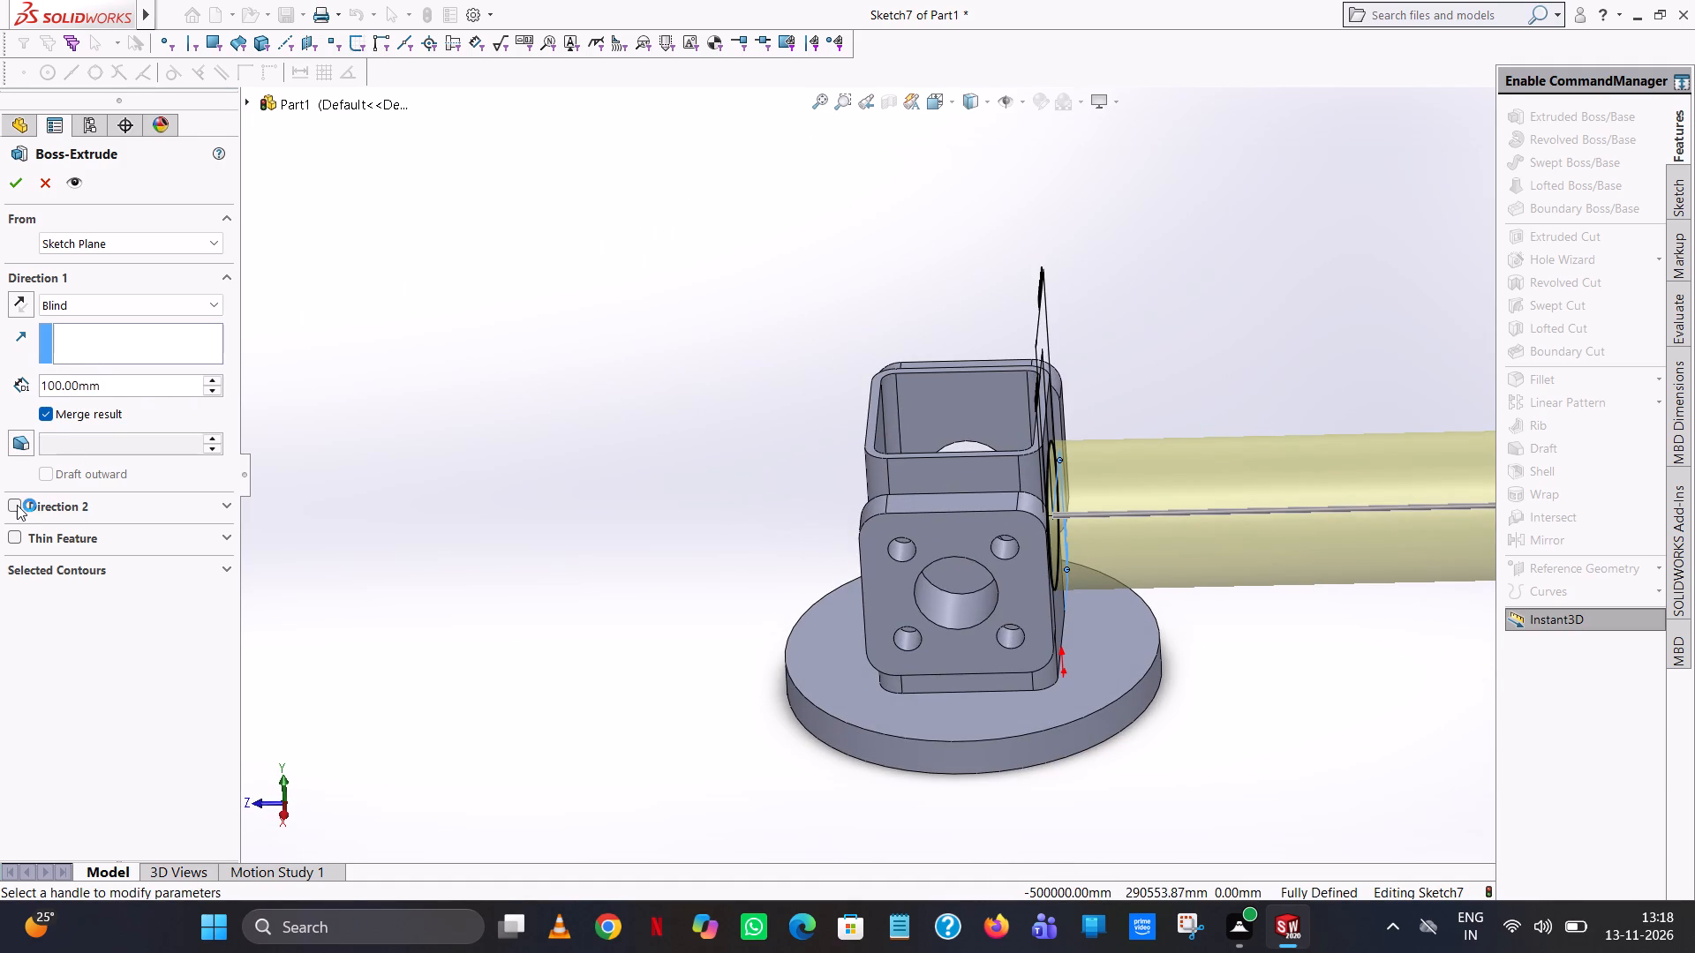
click(14, 503)
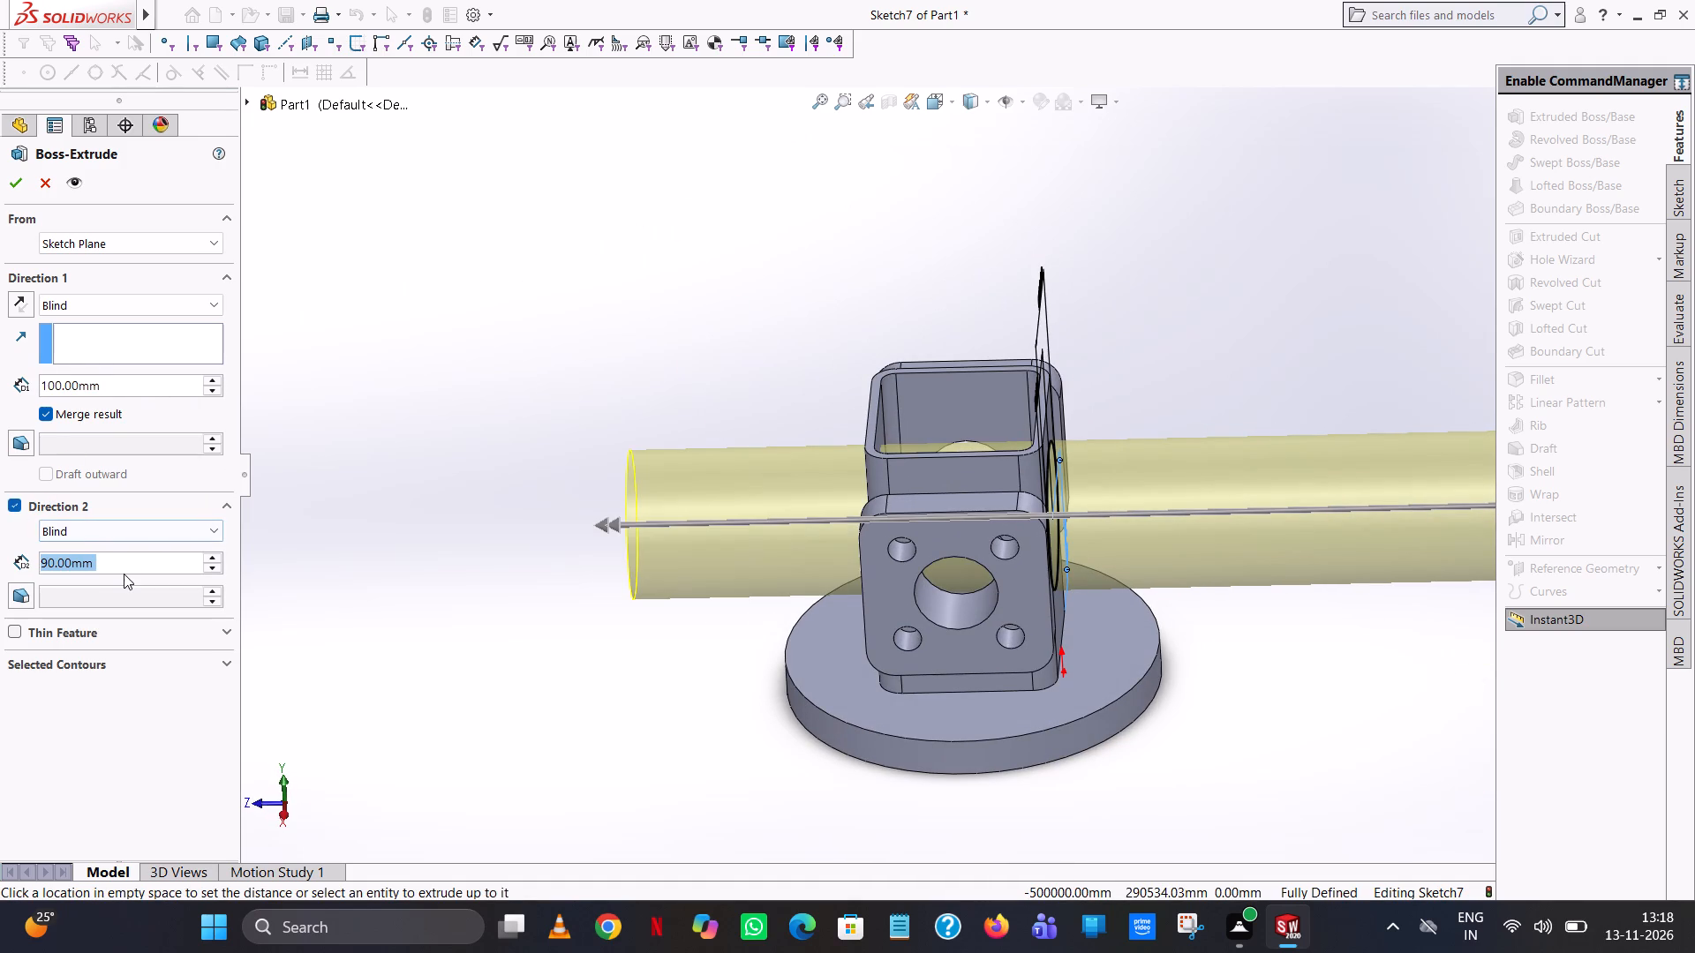
key(2)
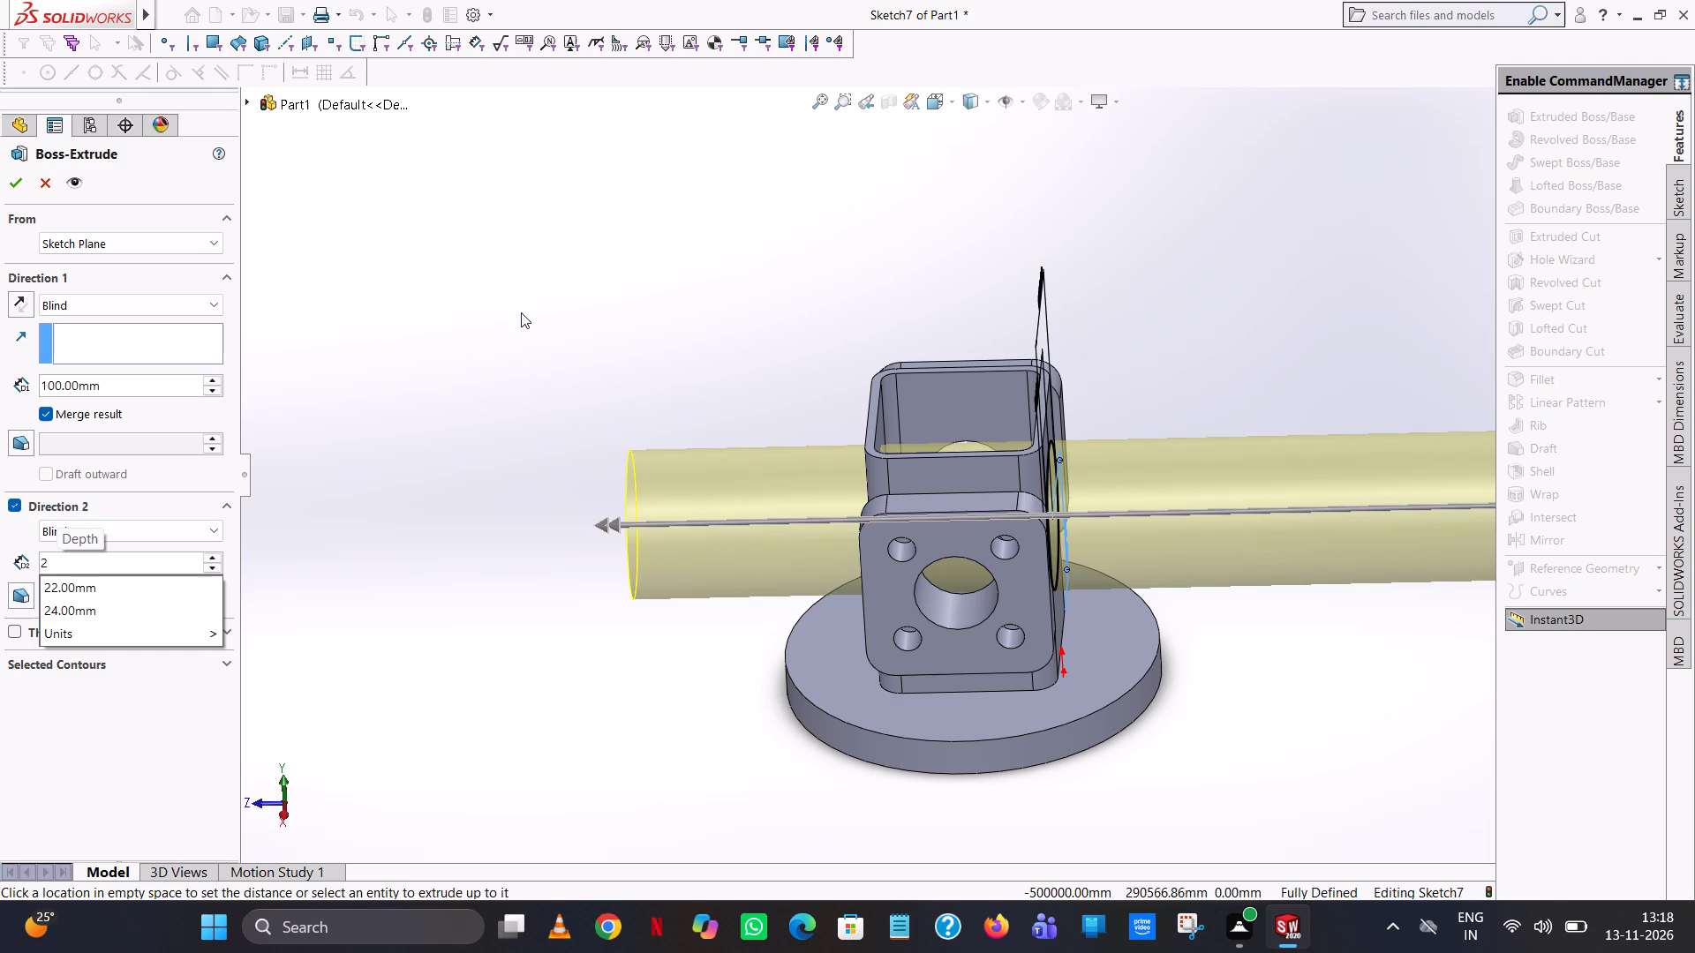
click(522, 312)
double_click(117, 385)
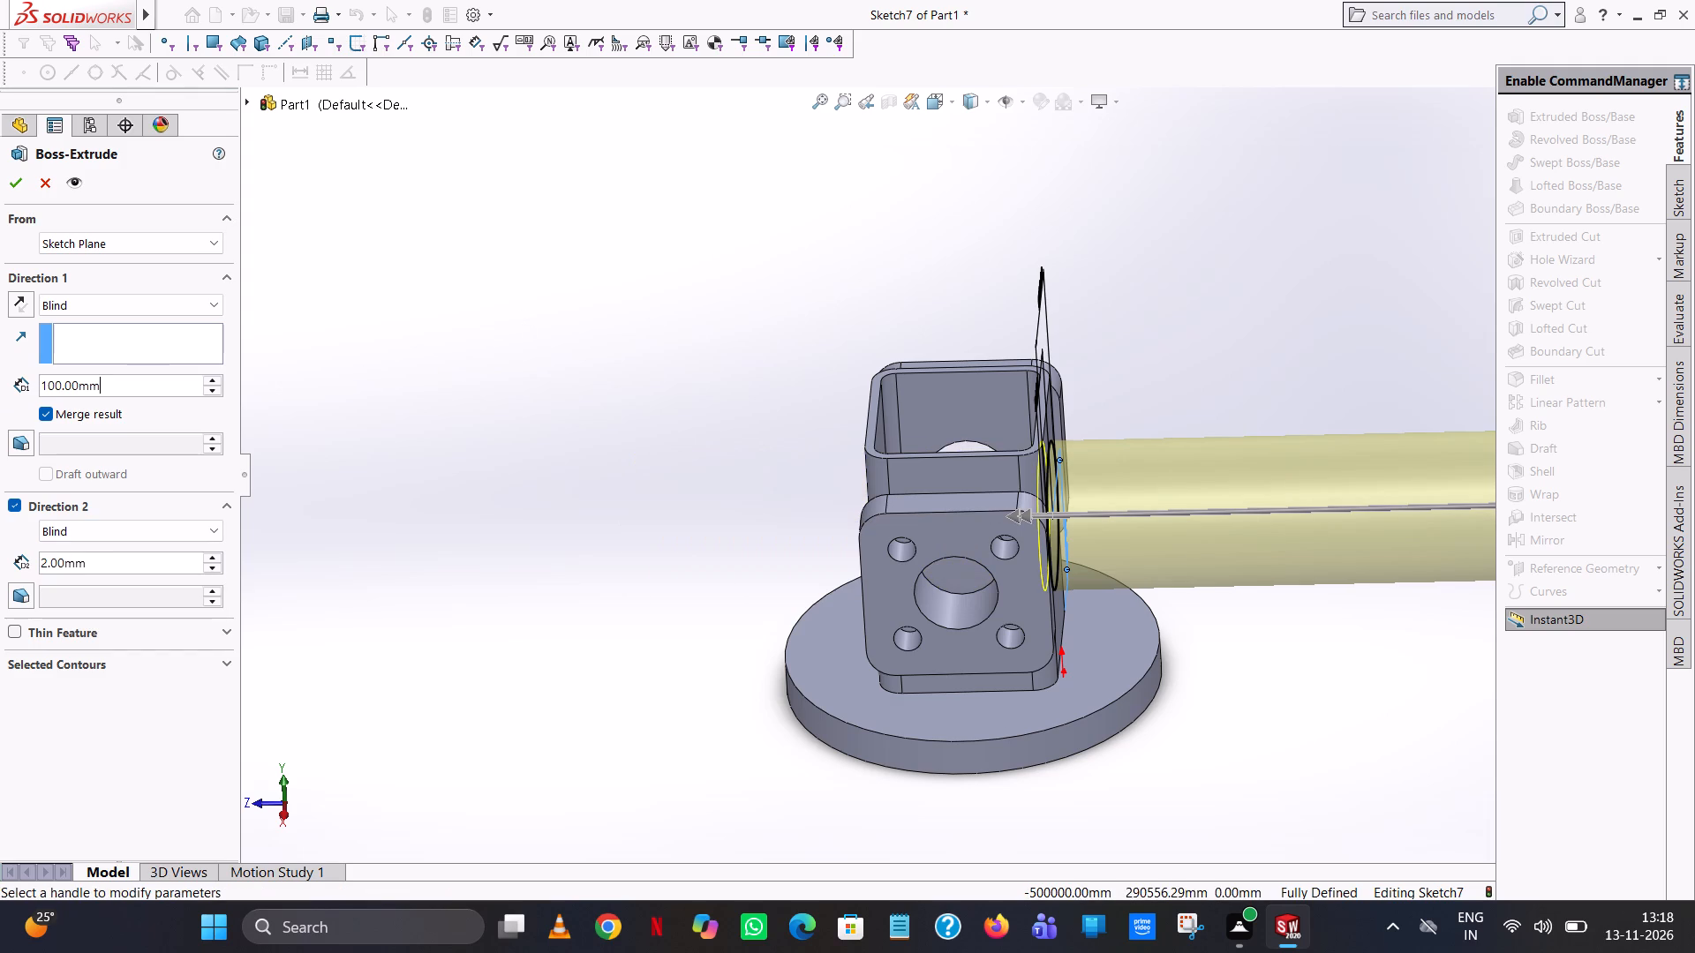
key(5)
key(Return)
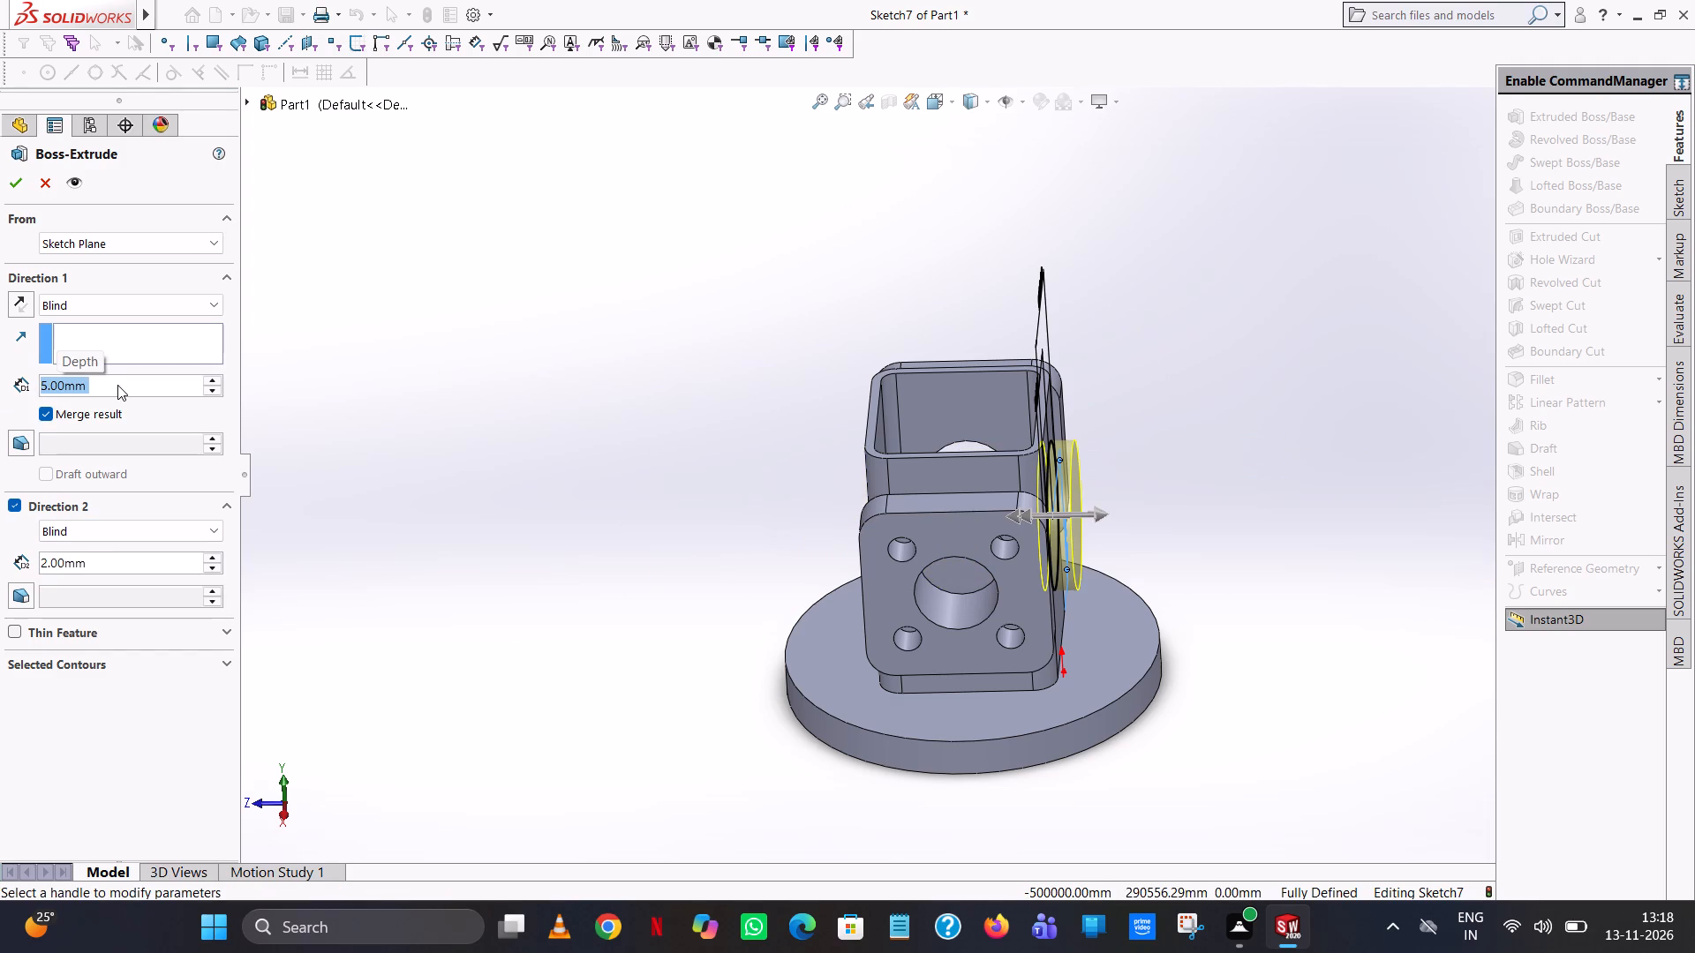
scroll(1078, 460, down, 6)
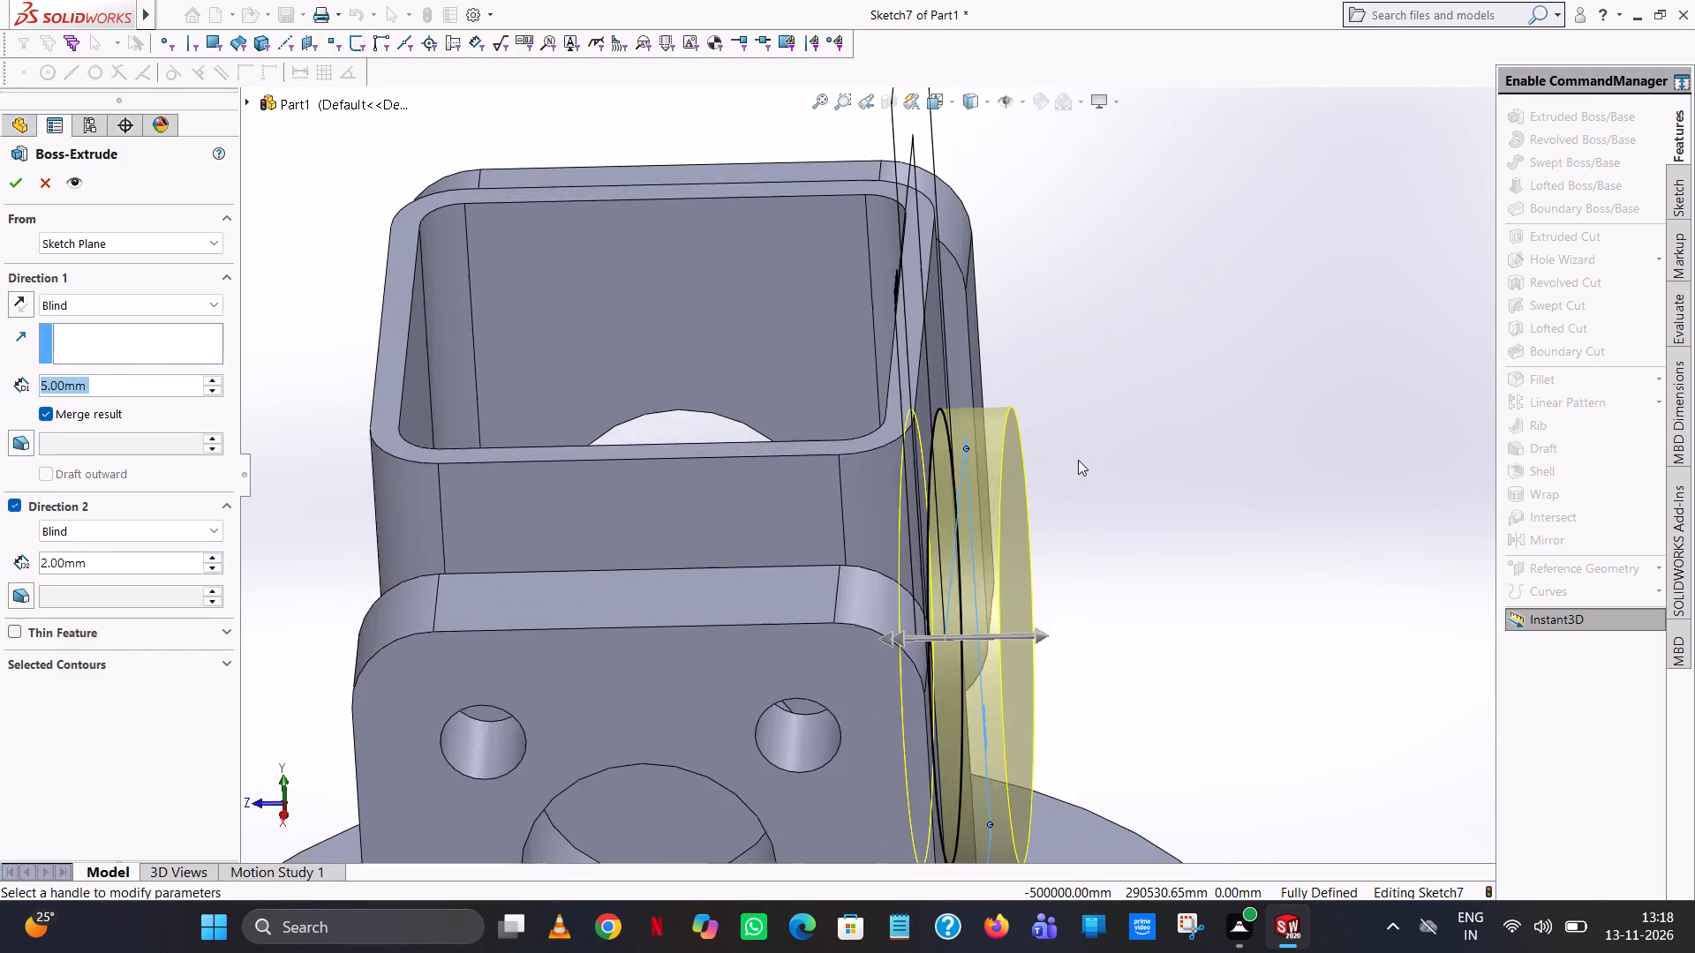
middle_drag(1078, 460, 1100, 626)
scroll(1100, 626, up, 1)
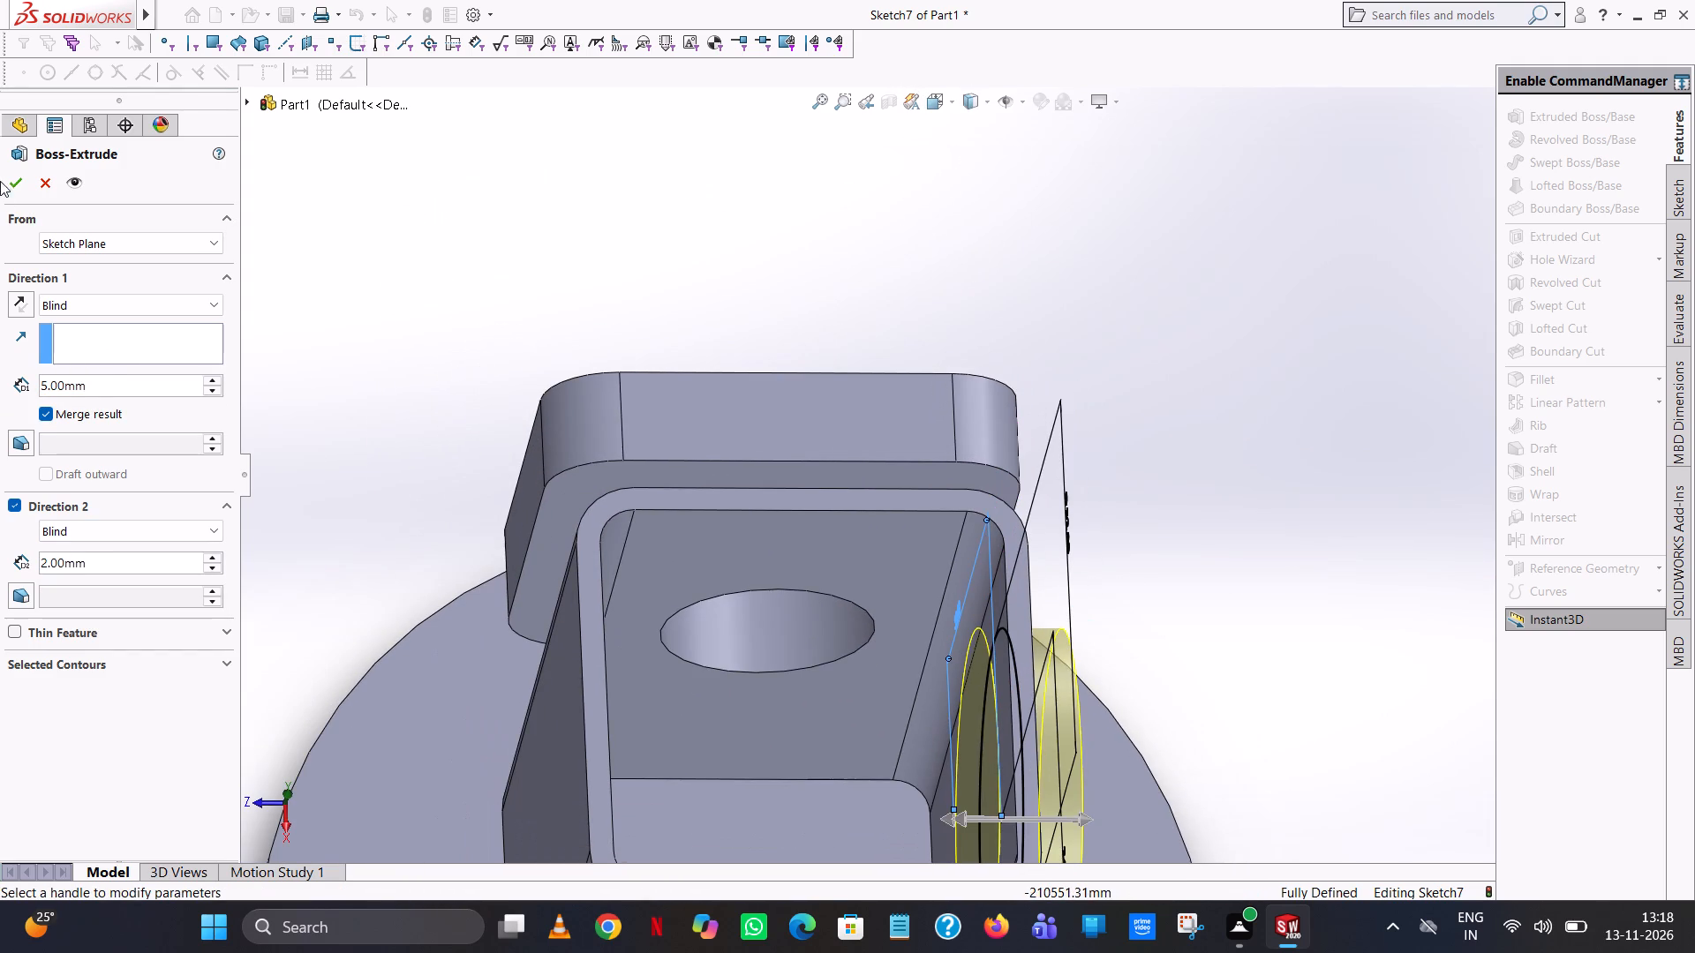
click(17, 189)
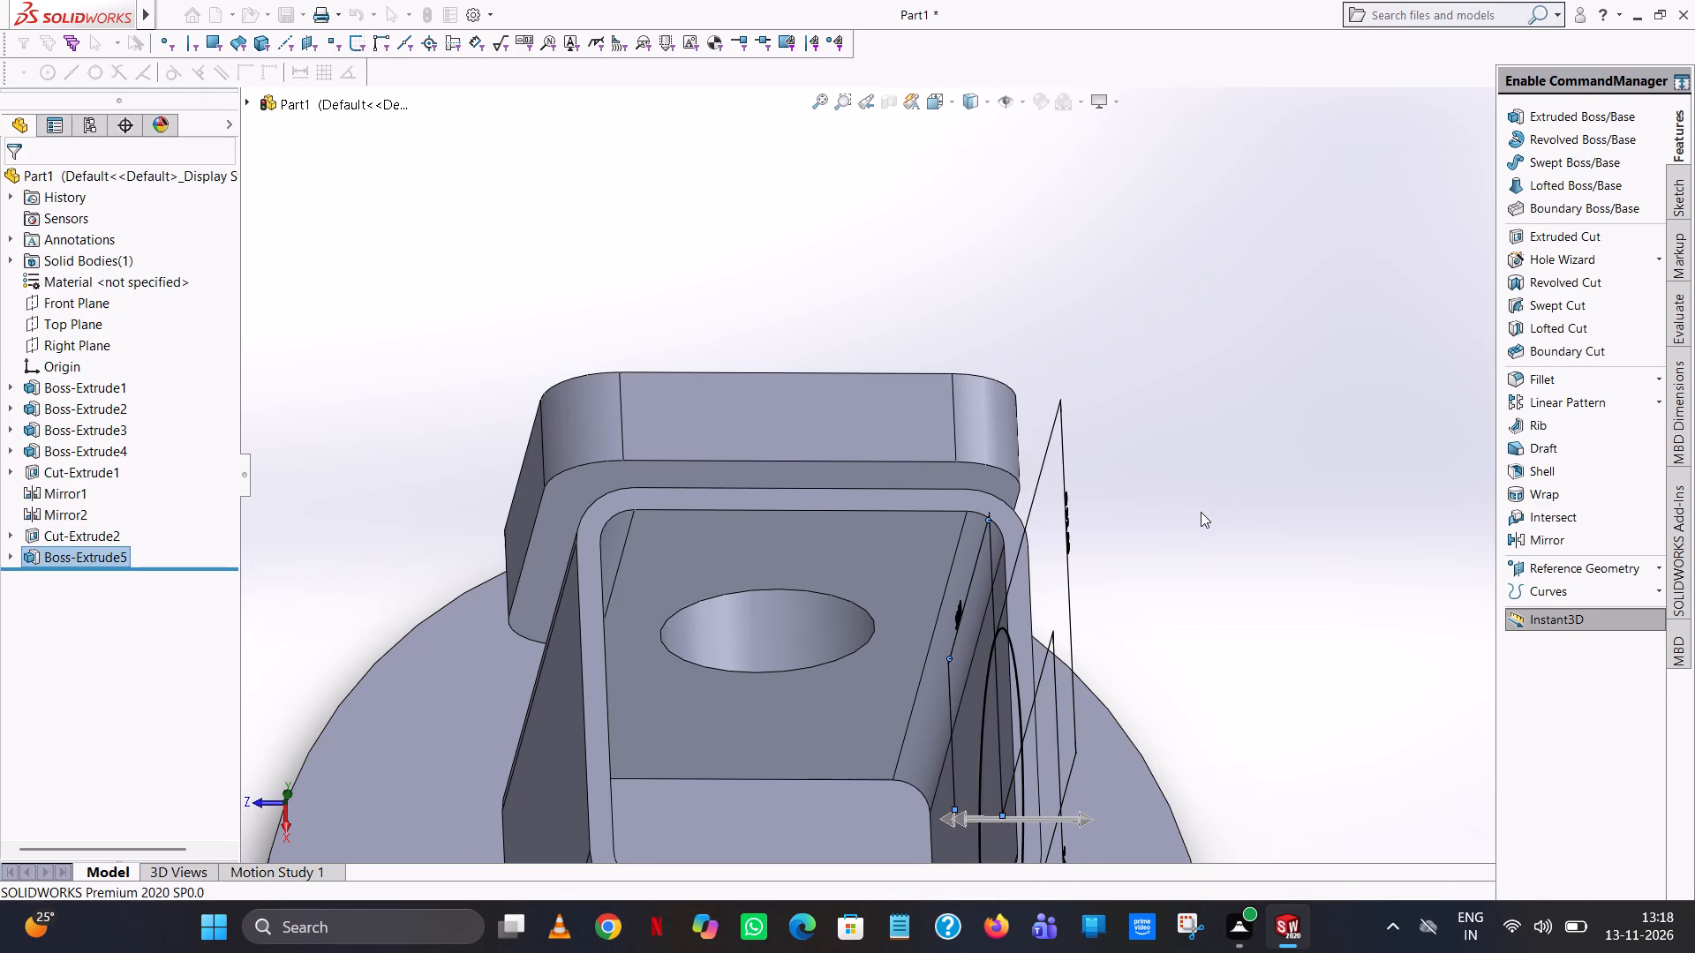
click(1185, 520)
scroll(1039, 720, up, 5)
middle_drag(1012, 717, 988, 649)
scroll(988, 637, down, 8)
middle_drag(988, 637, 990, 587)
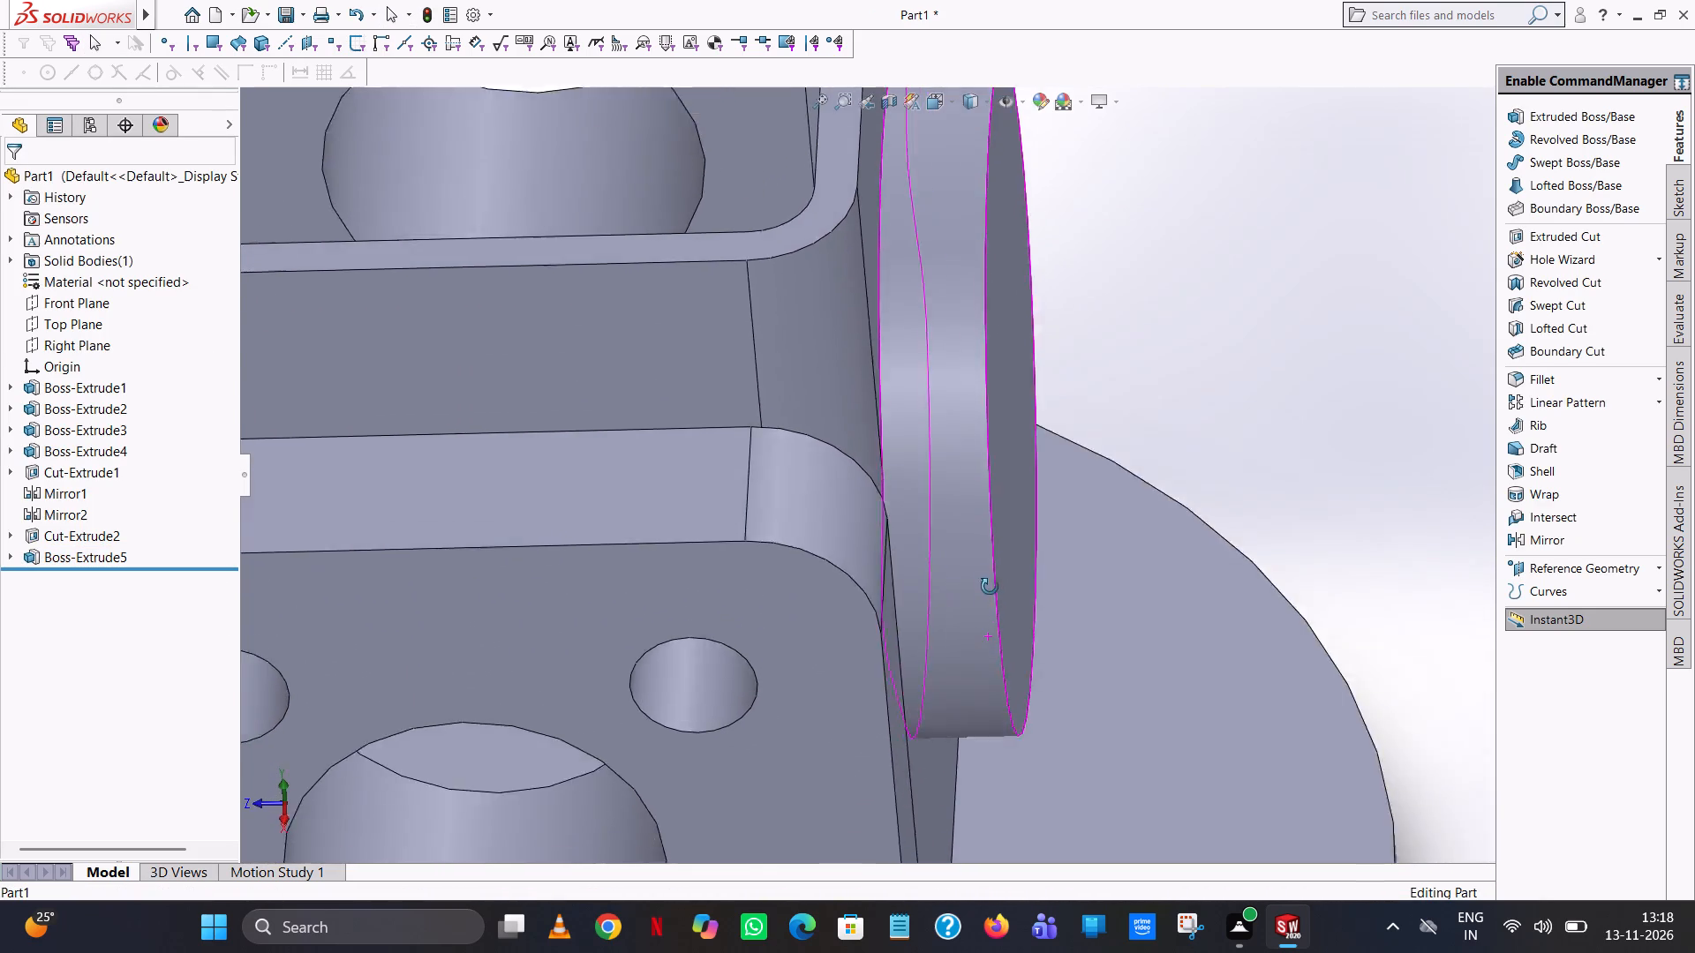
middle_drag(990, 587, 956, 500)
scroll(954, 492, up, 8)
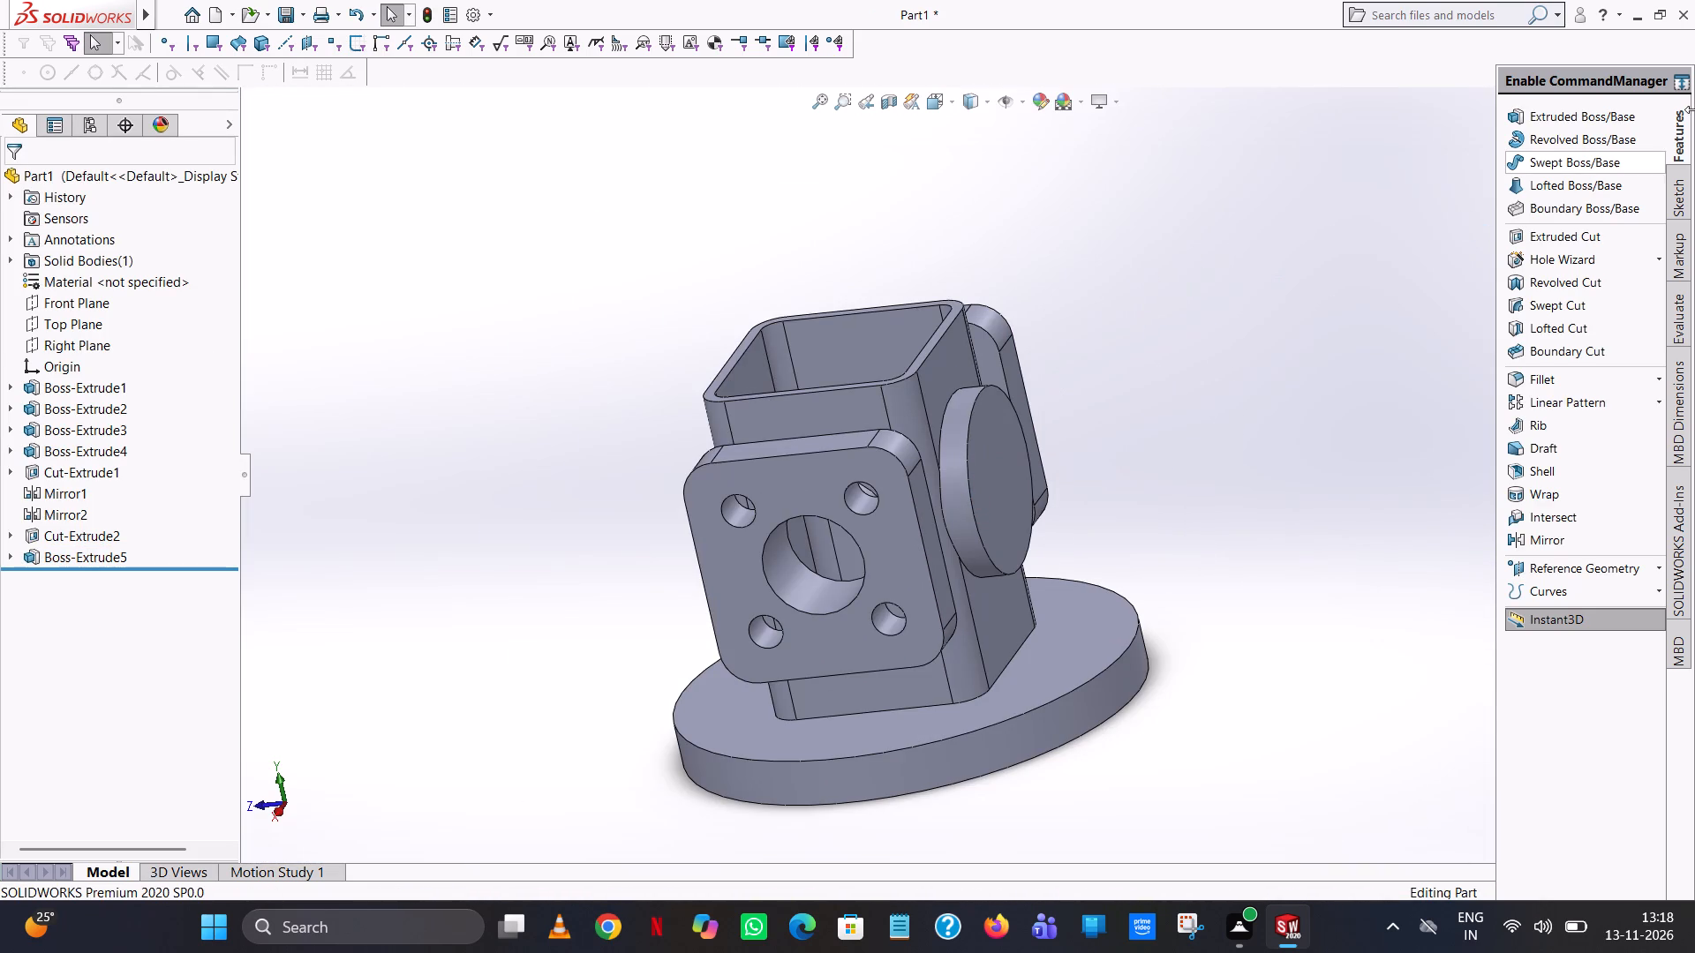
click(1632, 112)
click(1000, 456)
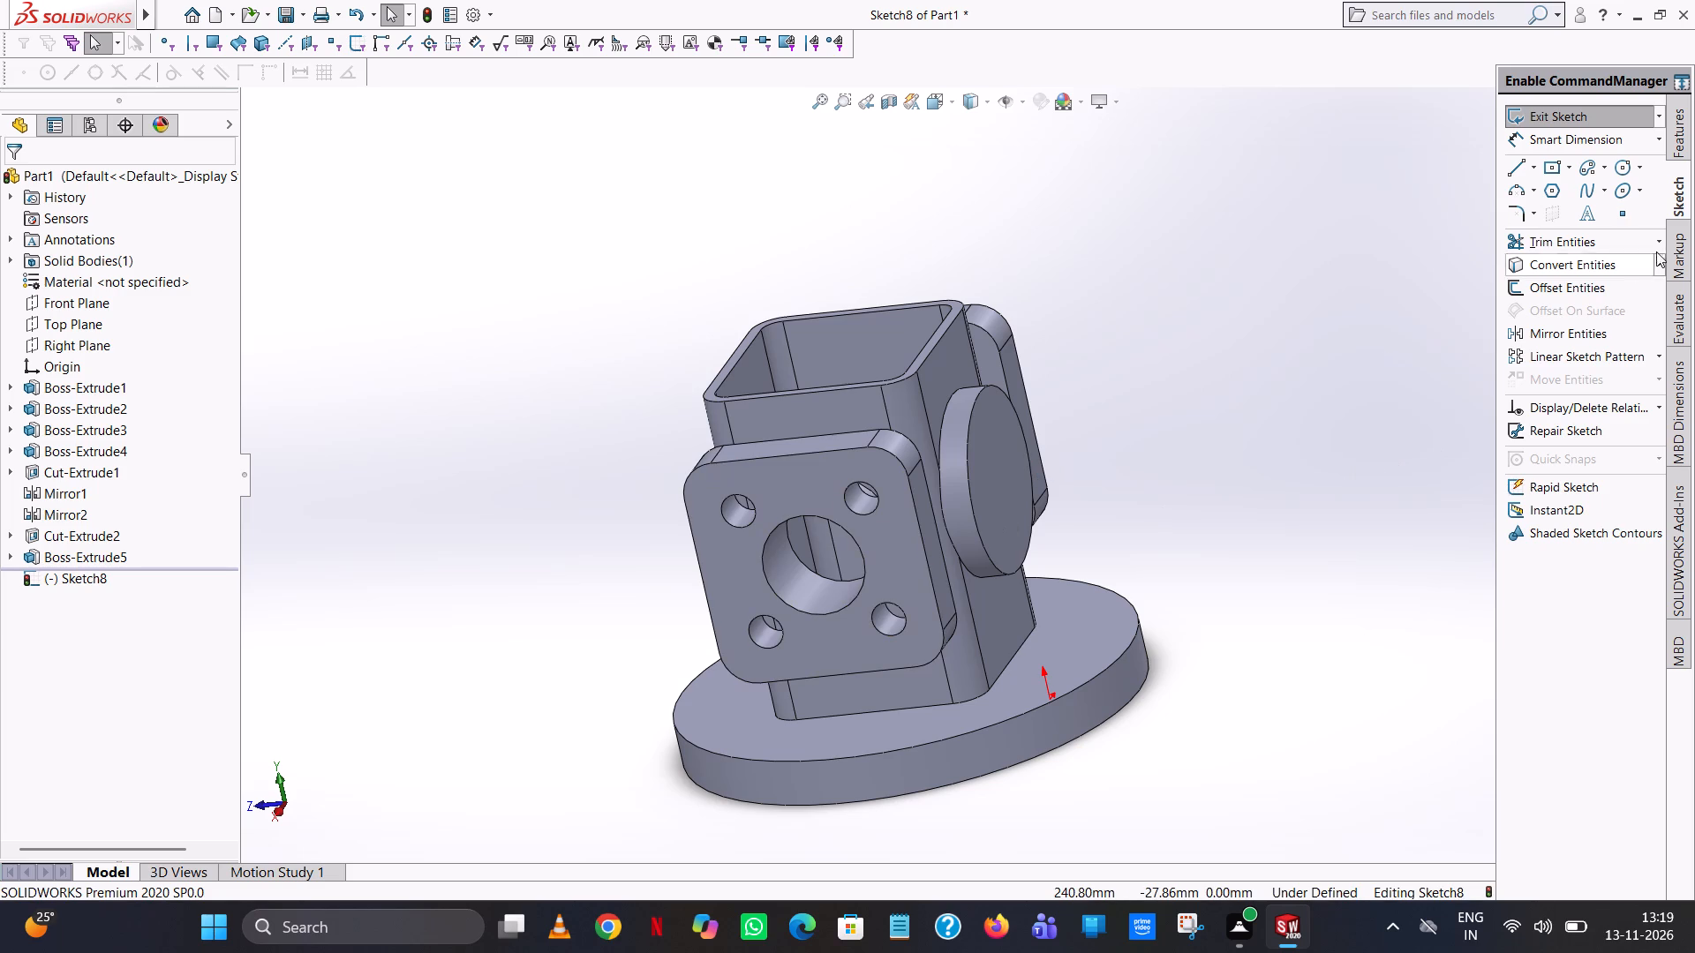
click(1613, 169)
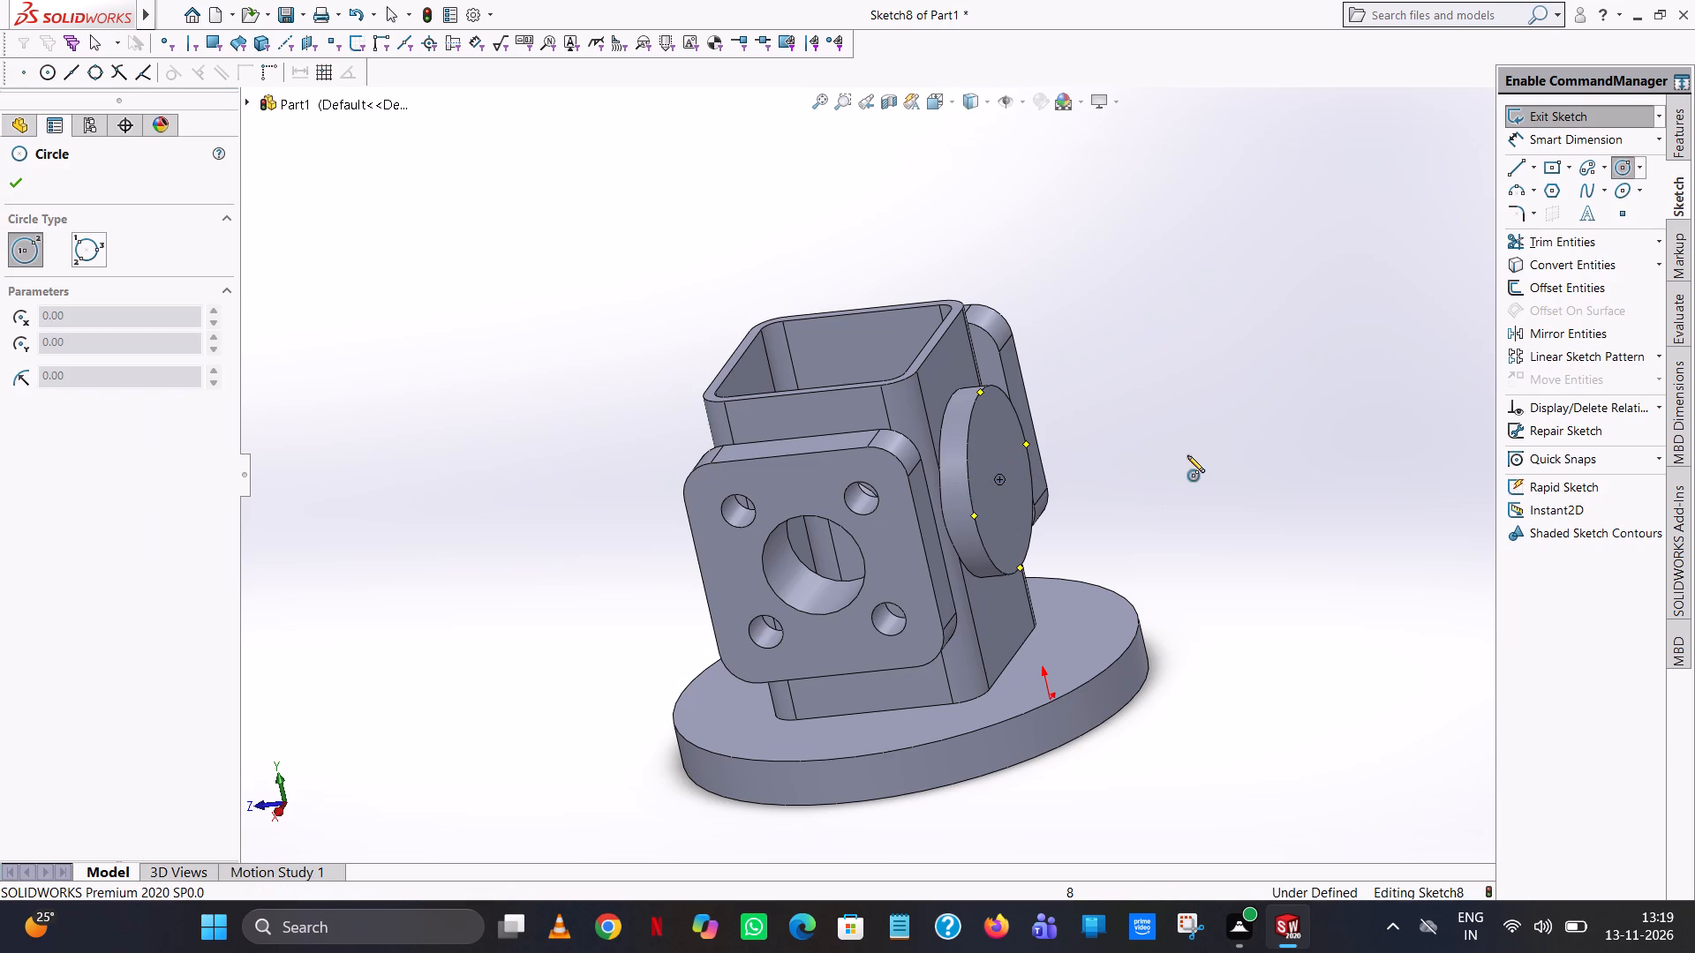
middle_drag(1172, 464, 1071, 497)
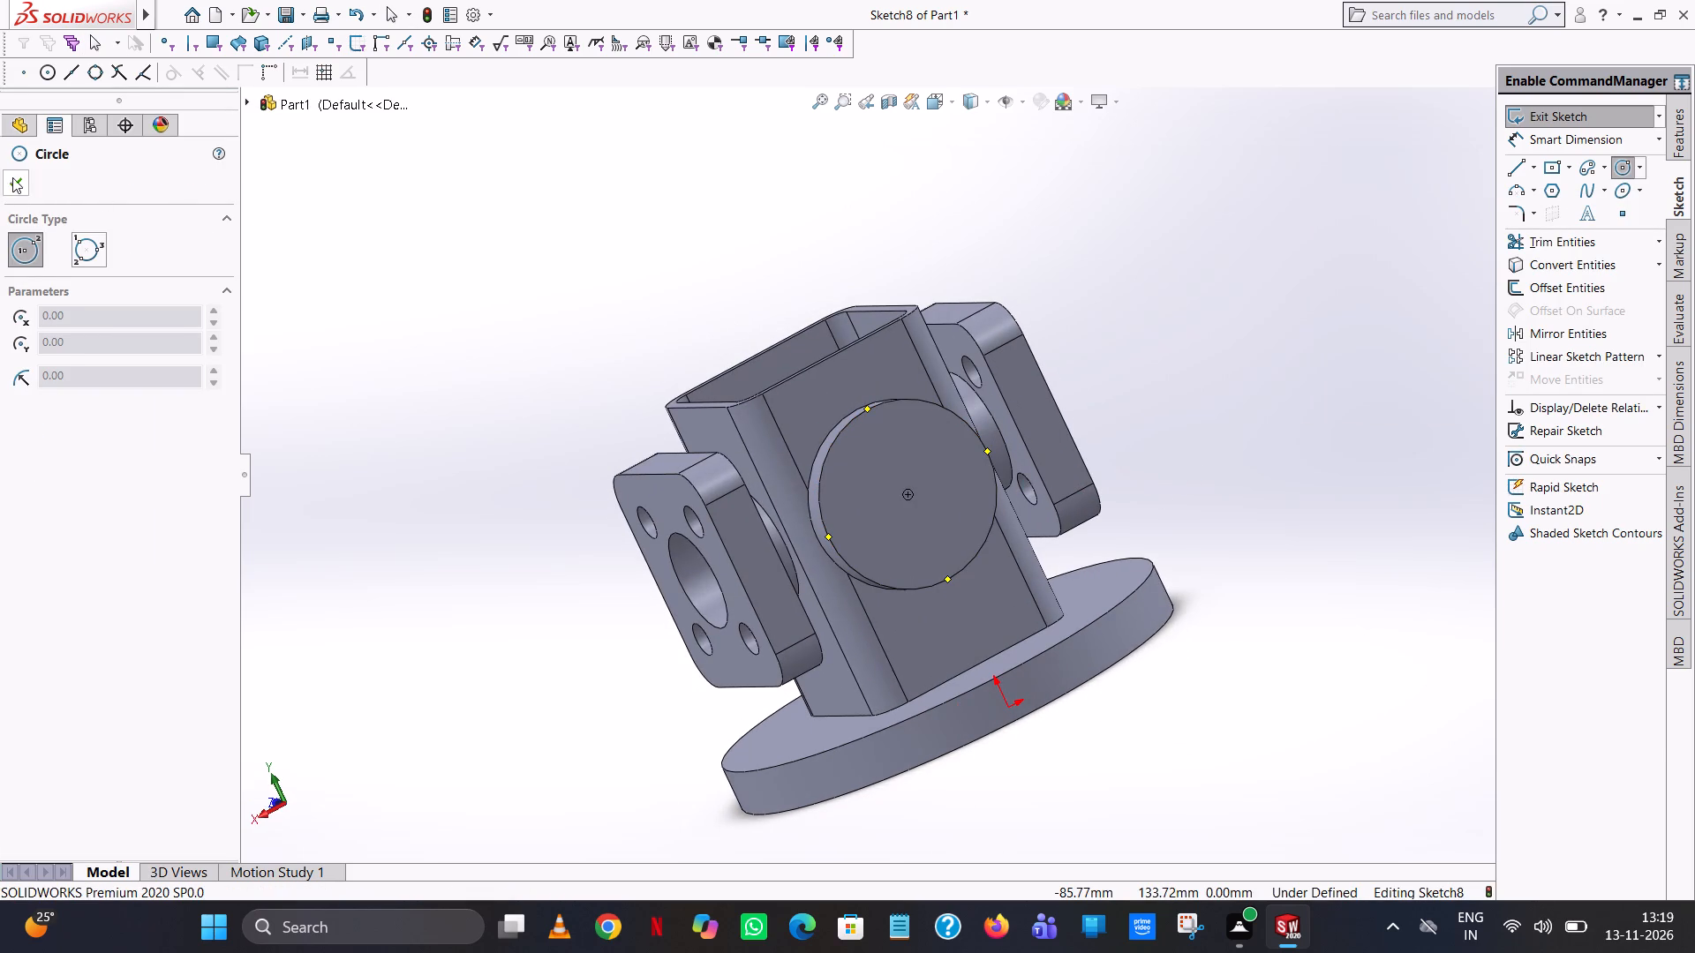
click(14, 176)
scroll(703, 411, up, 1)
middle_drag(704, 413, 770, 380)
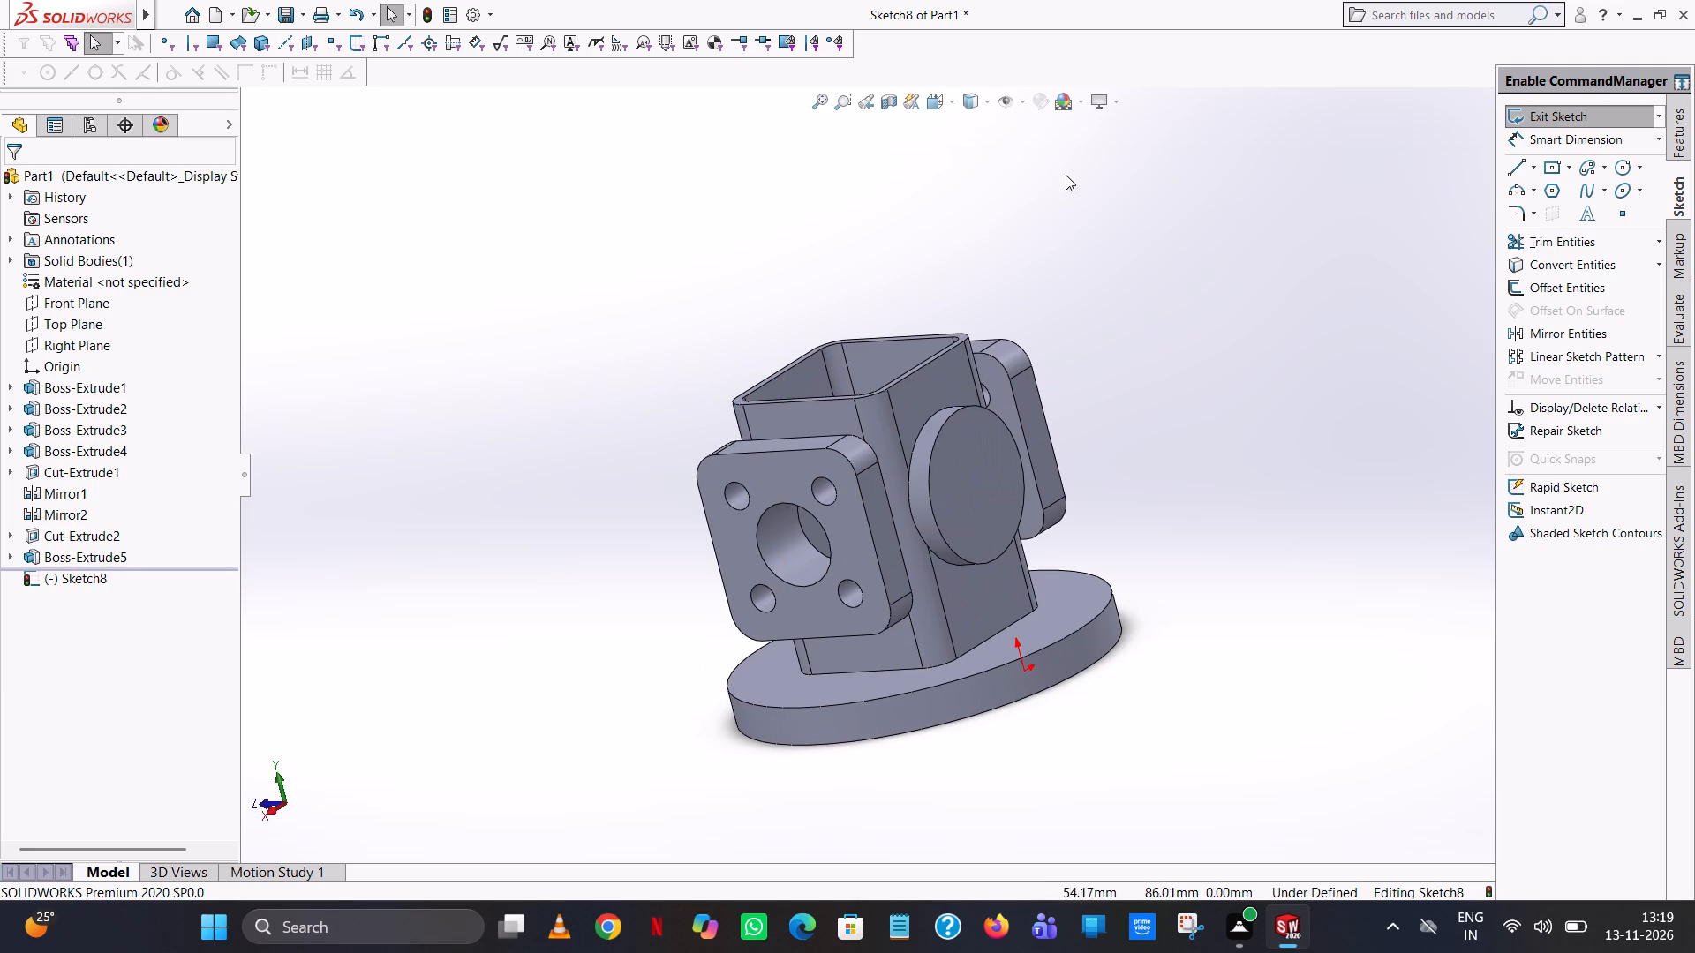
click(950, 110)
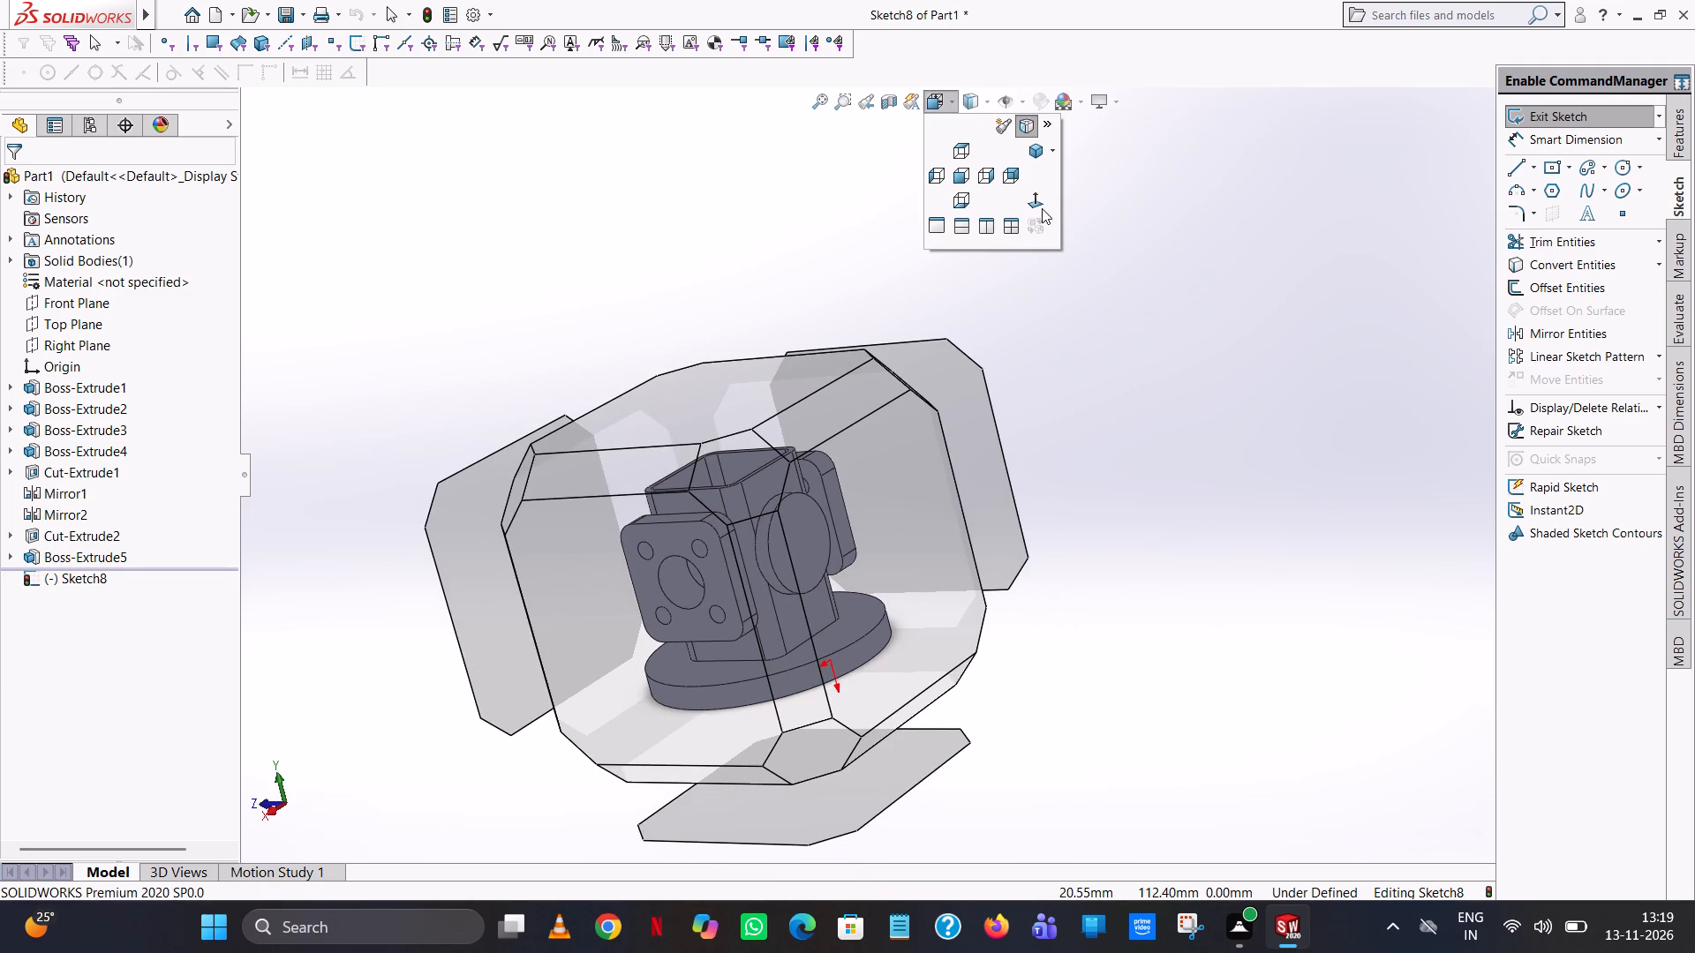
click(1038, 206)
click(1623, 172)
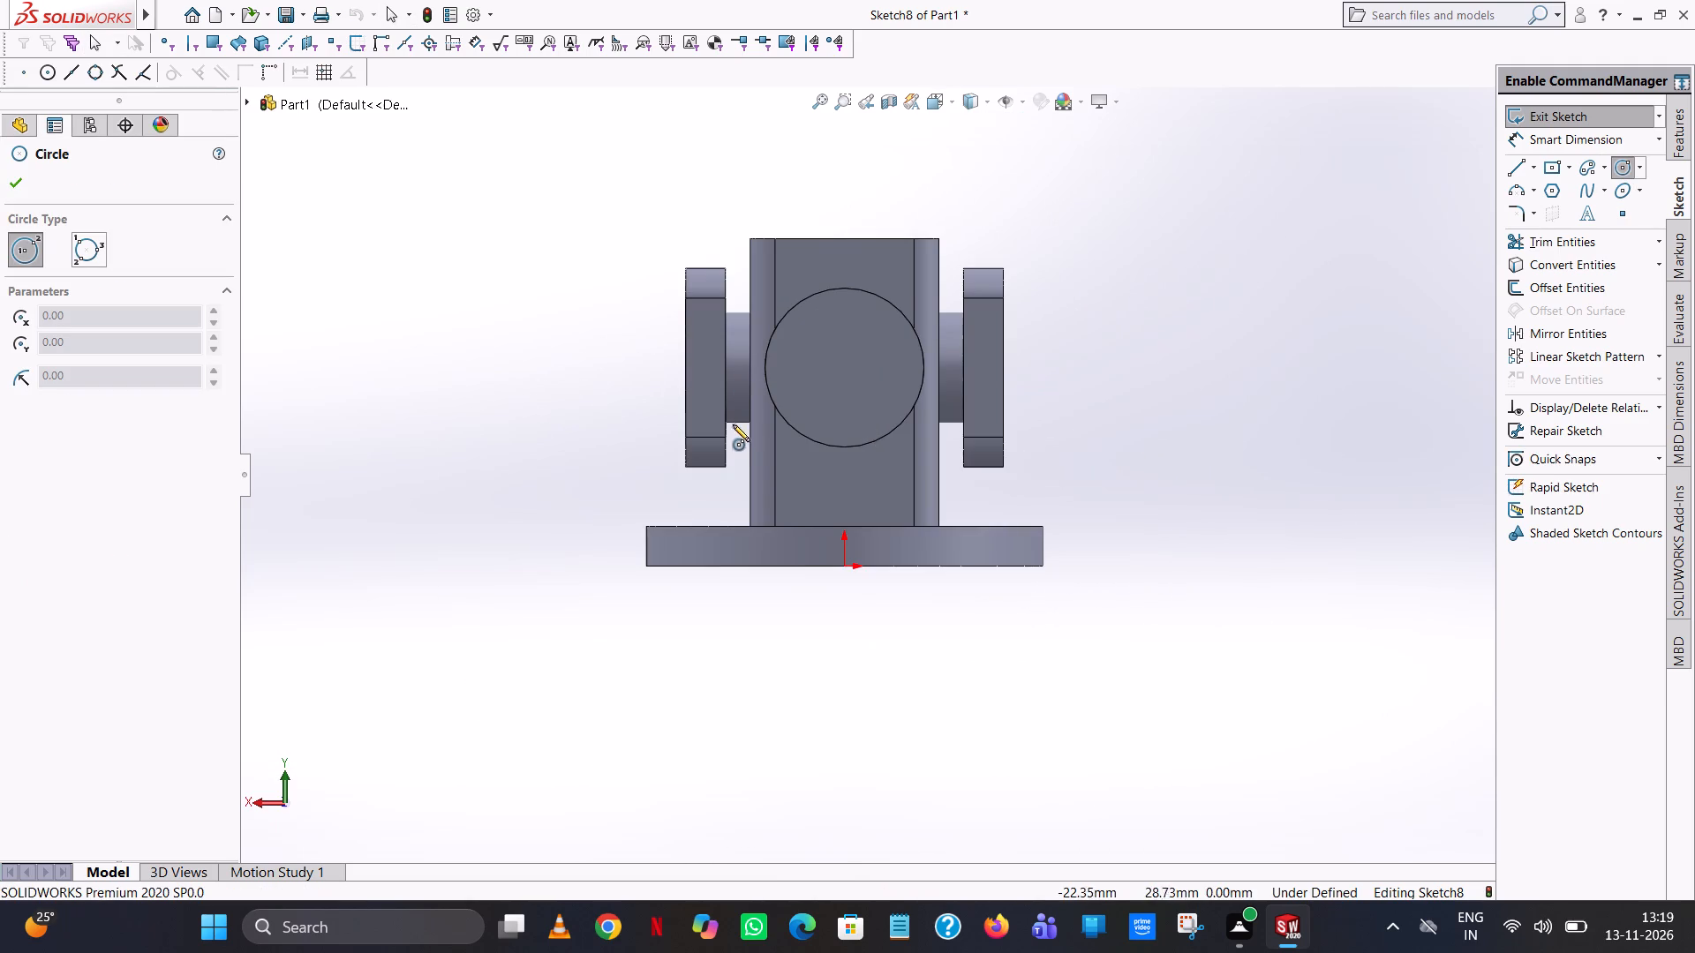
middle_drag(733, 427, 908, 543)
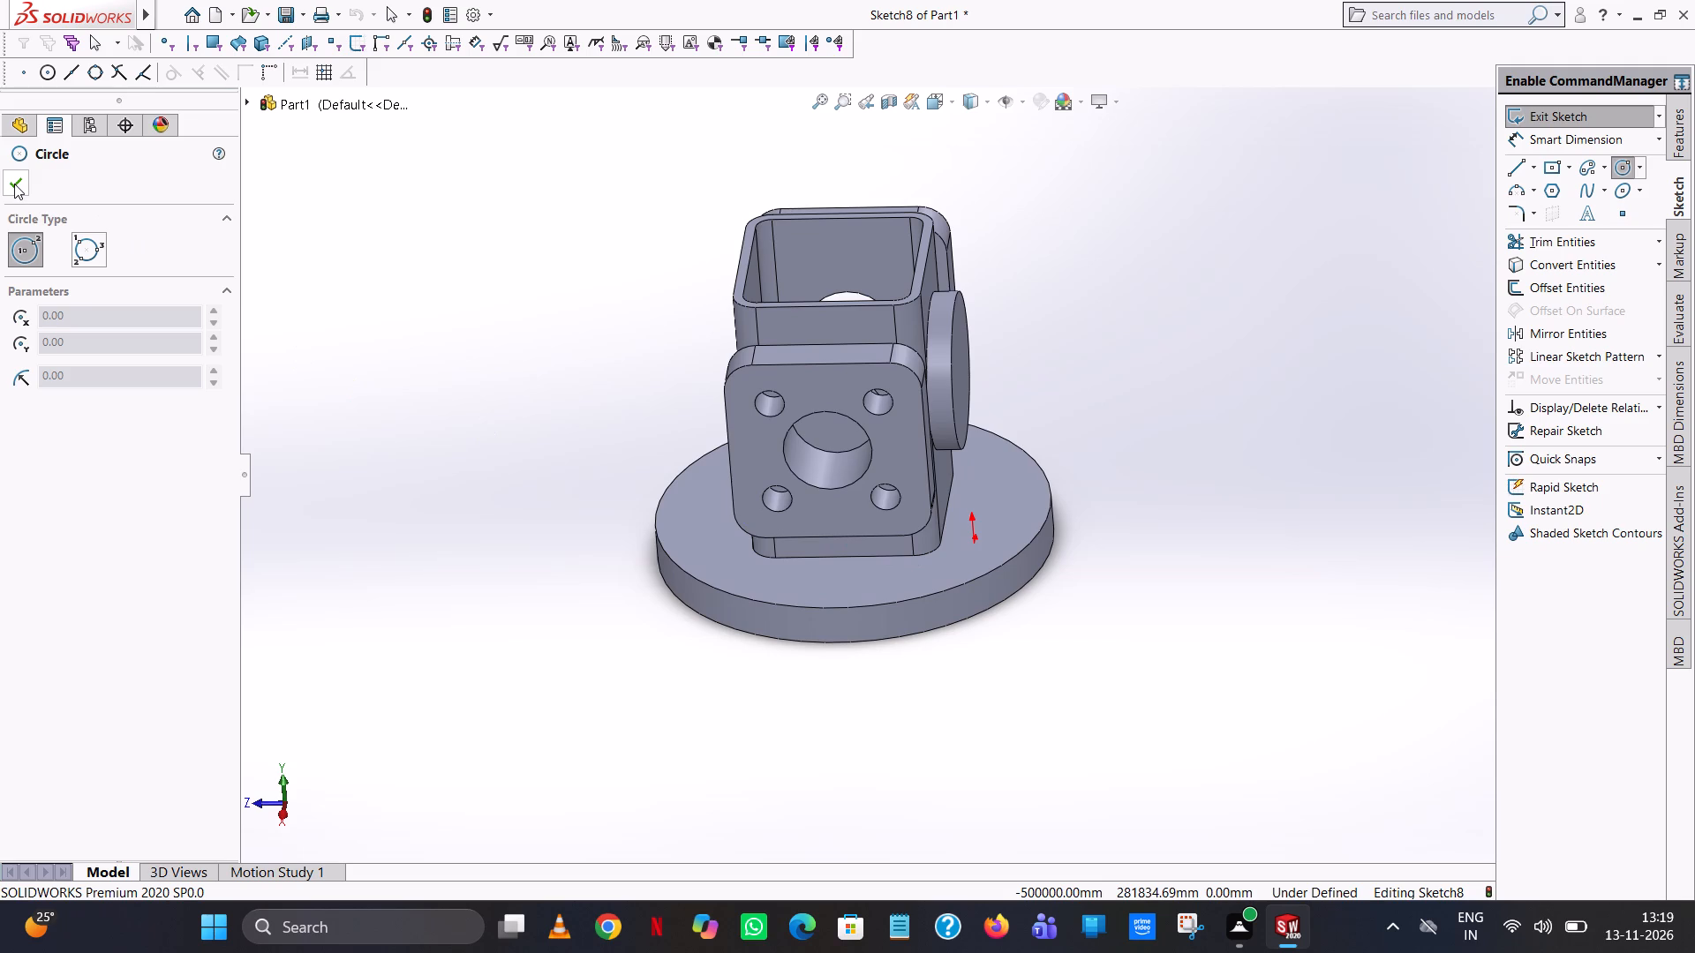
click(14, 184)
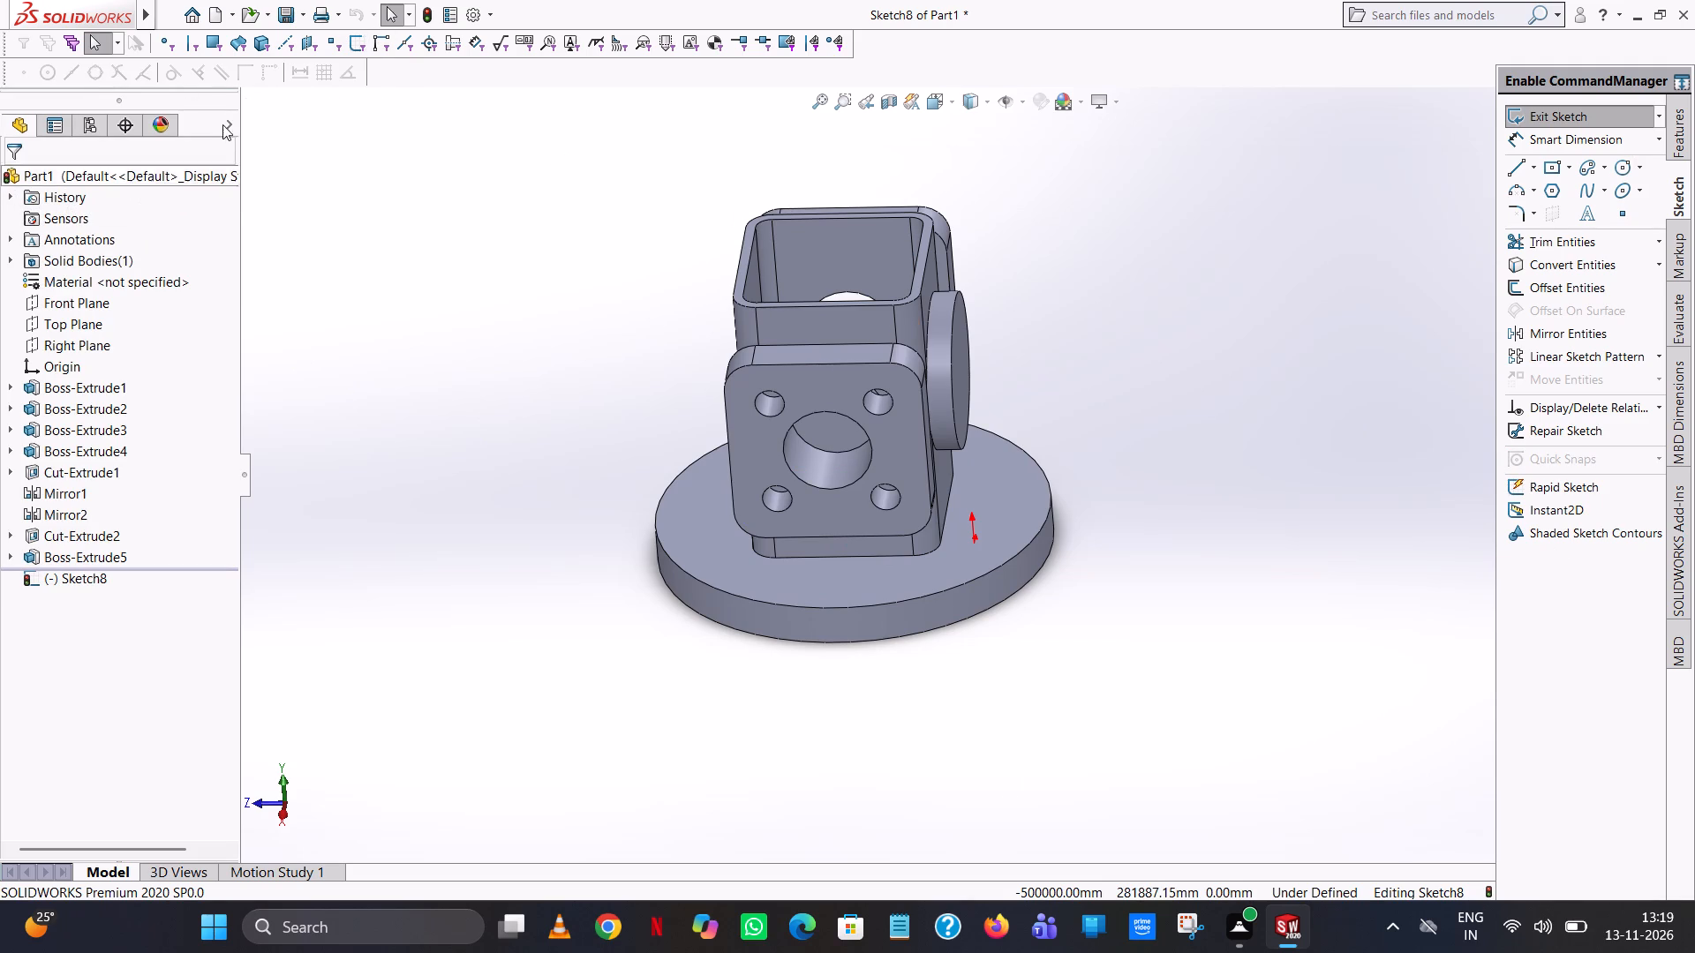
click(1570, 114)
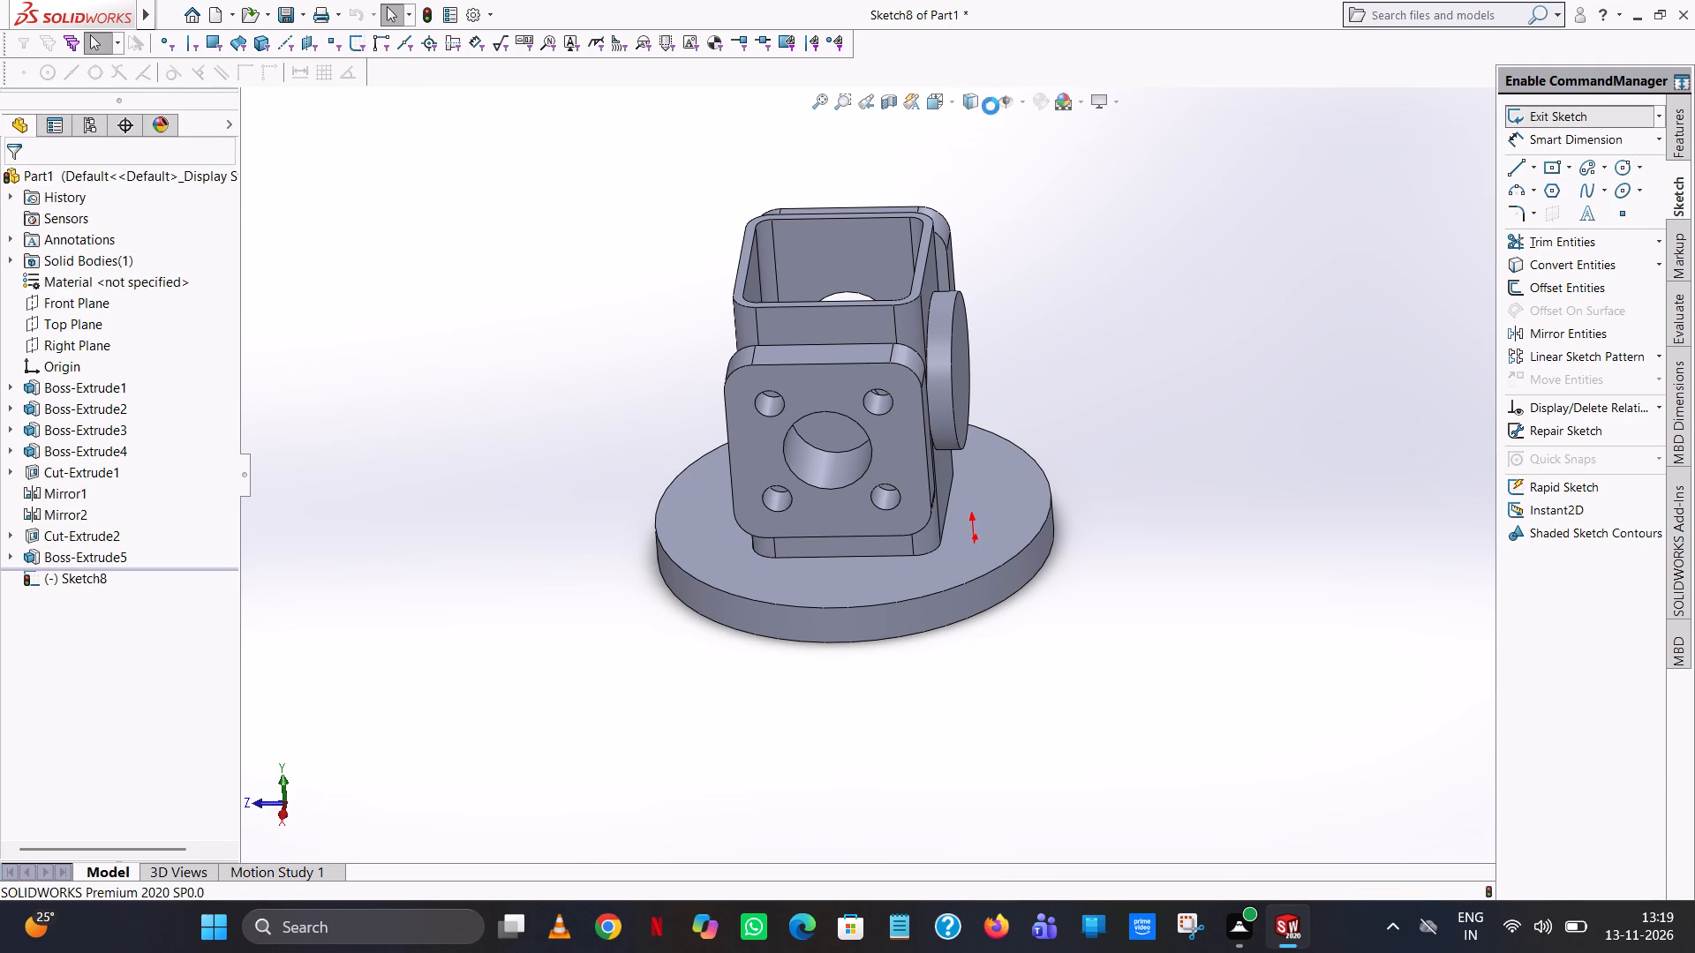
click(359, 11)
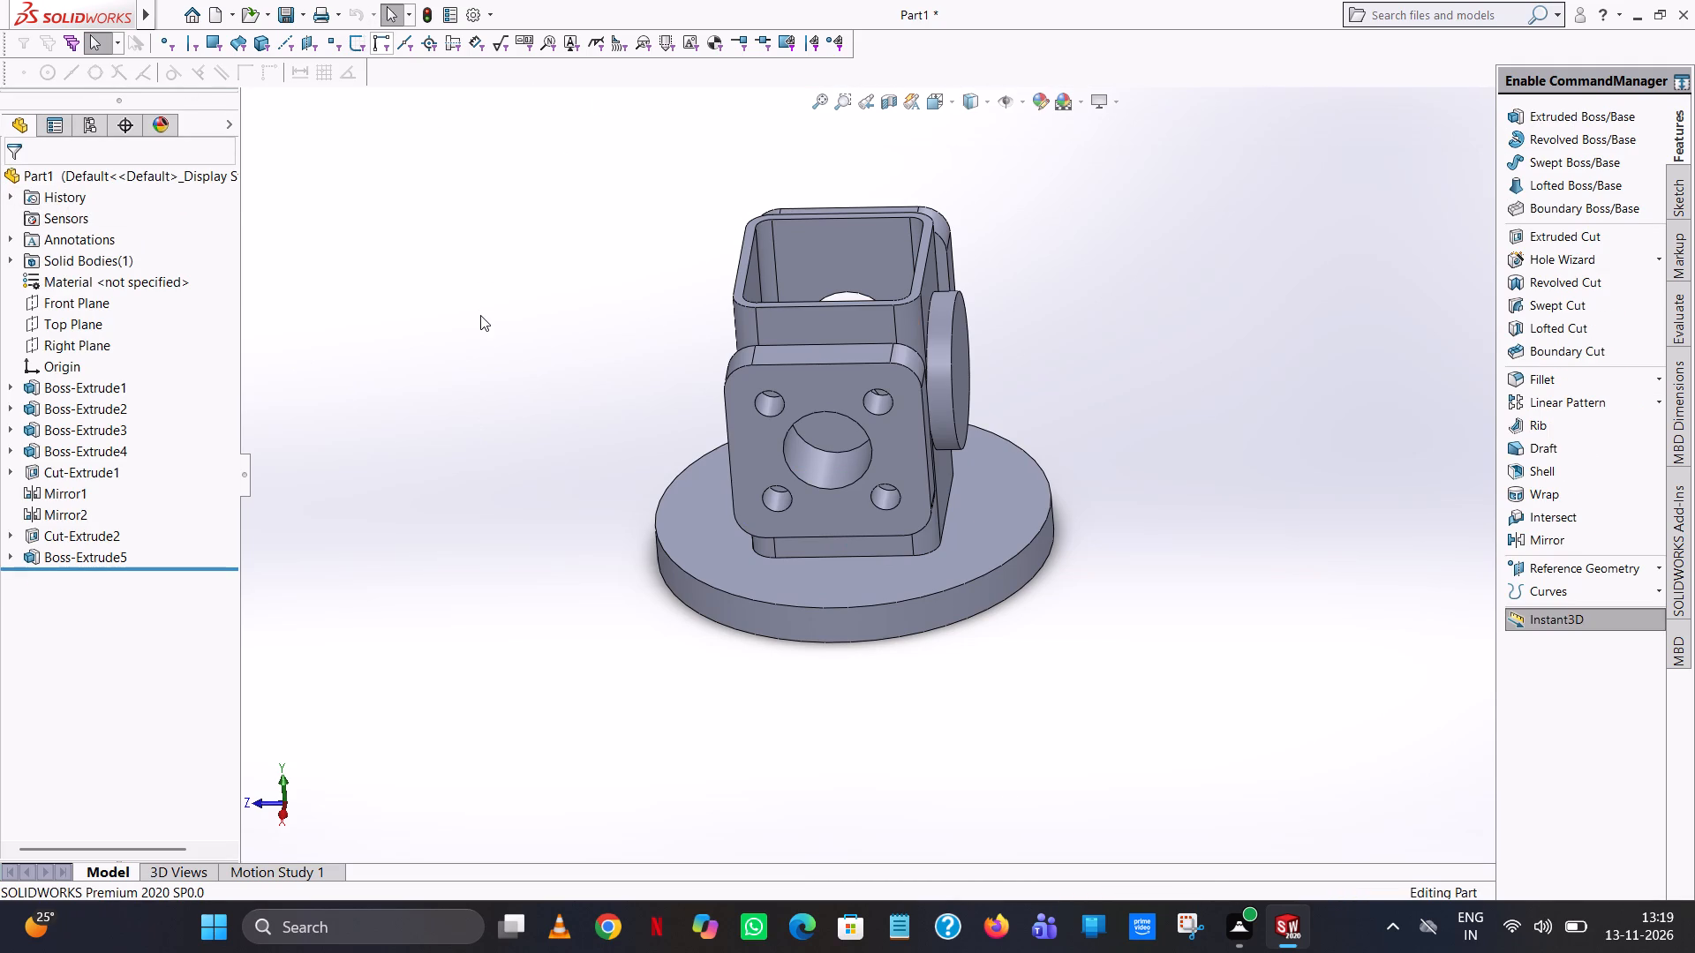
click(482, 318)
Reopen the round side boss's sketch and set the circle's diameter to 22/2 mm.
middle_drag(646, 316, 613, 290)
scroll(613, 290, up, 1)
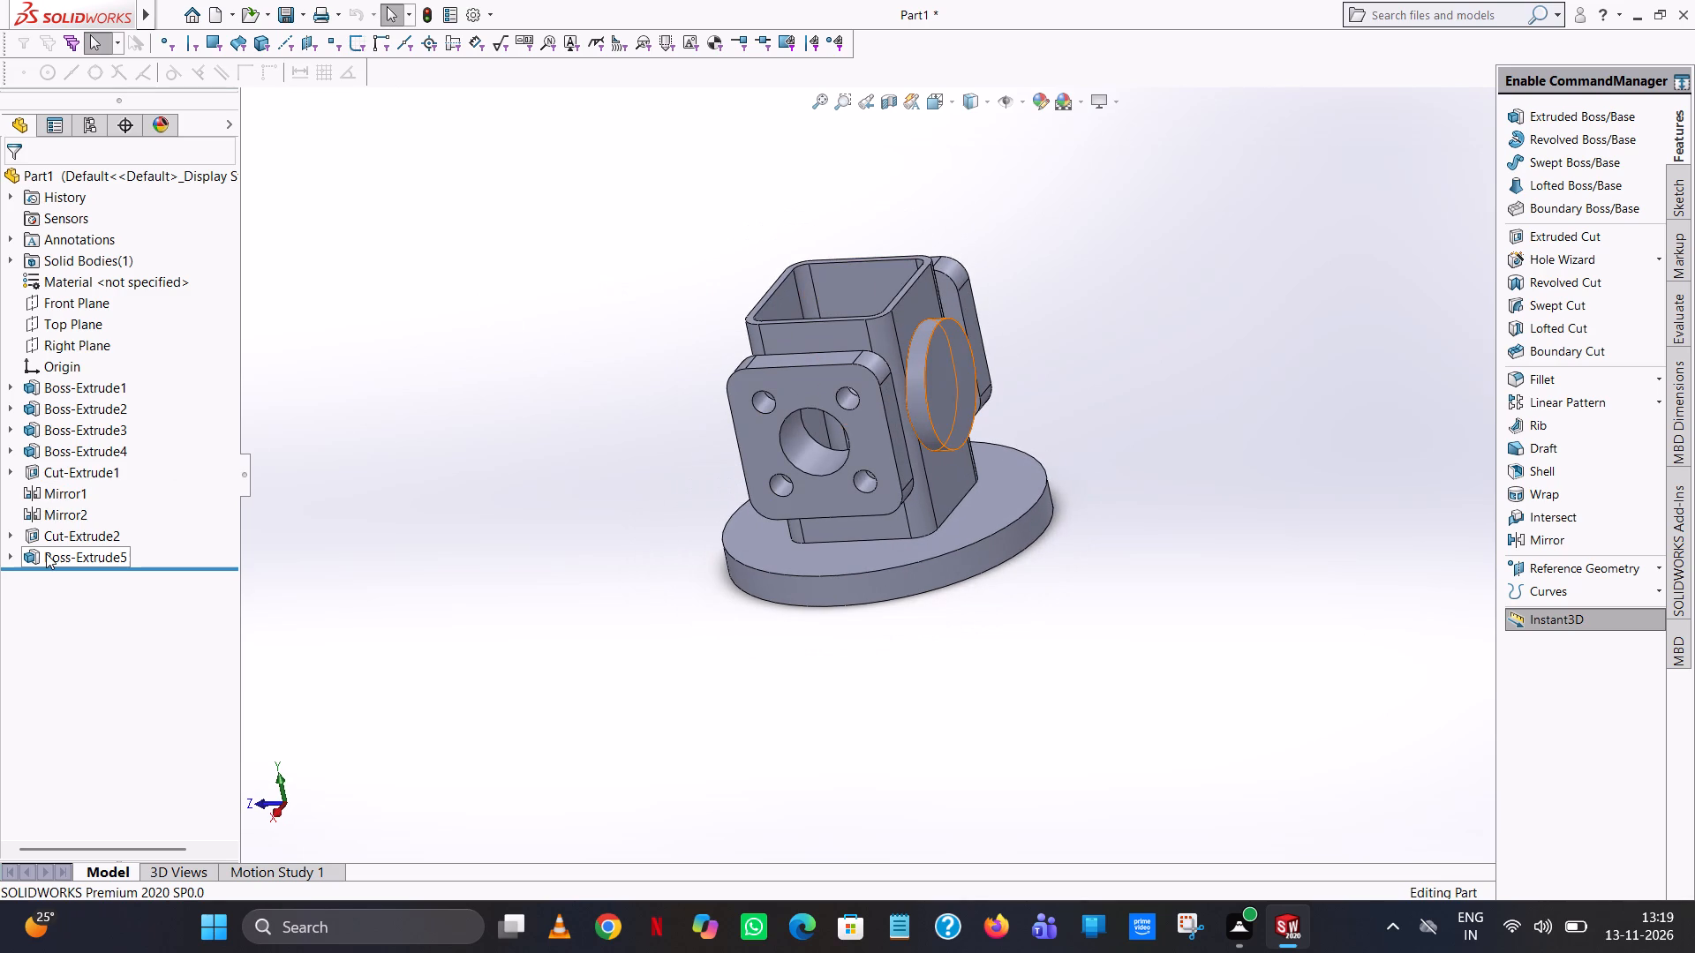
click(44, 552)
click(87, 496)
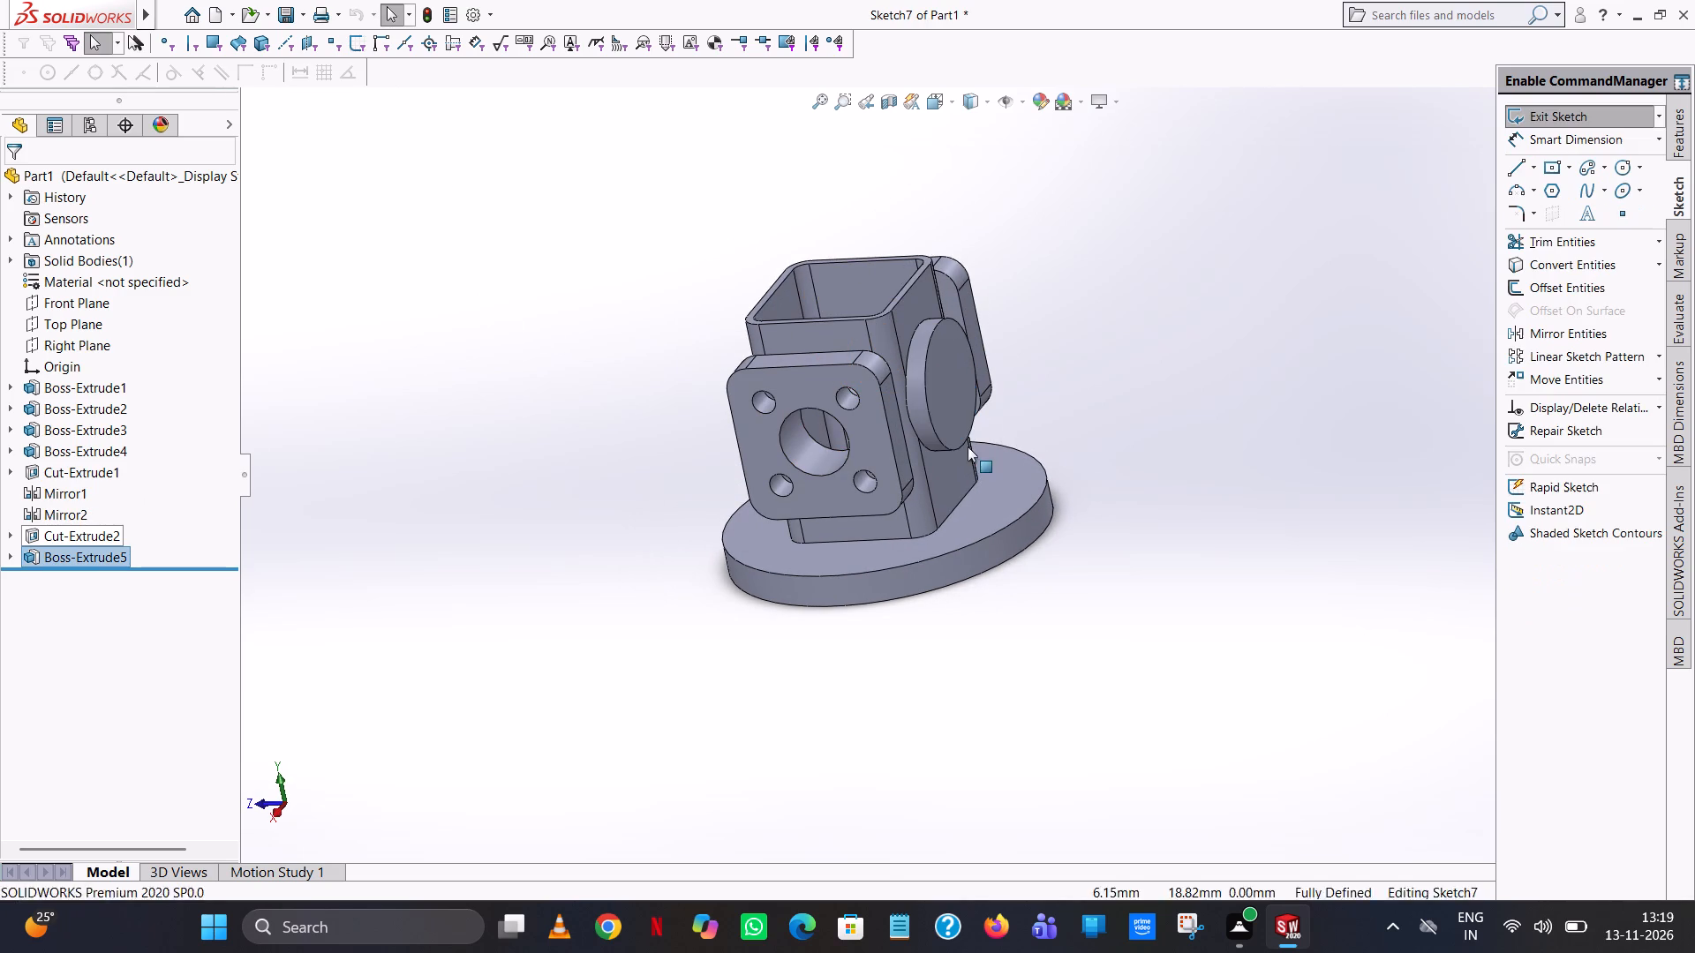
middle_drag(965, 373, 853, 366)
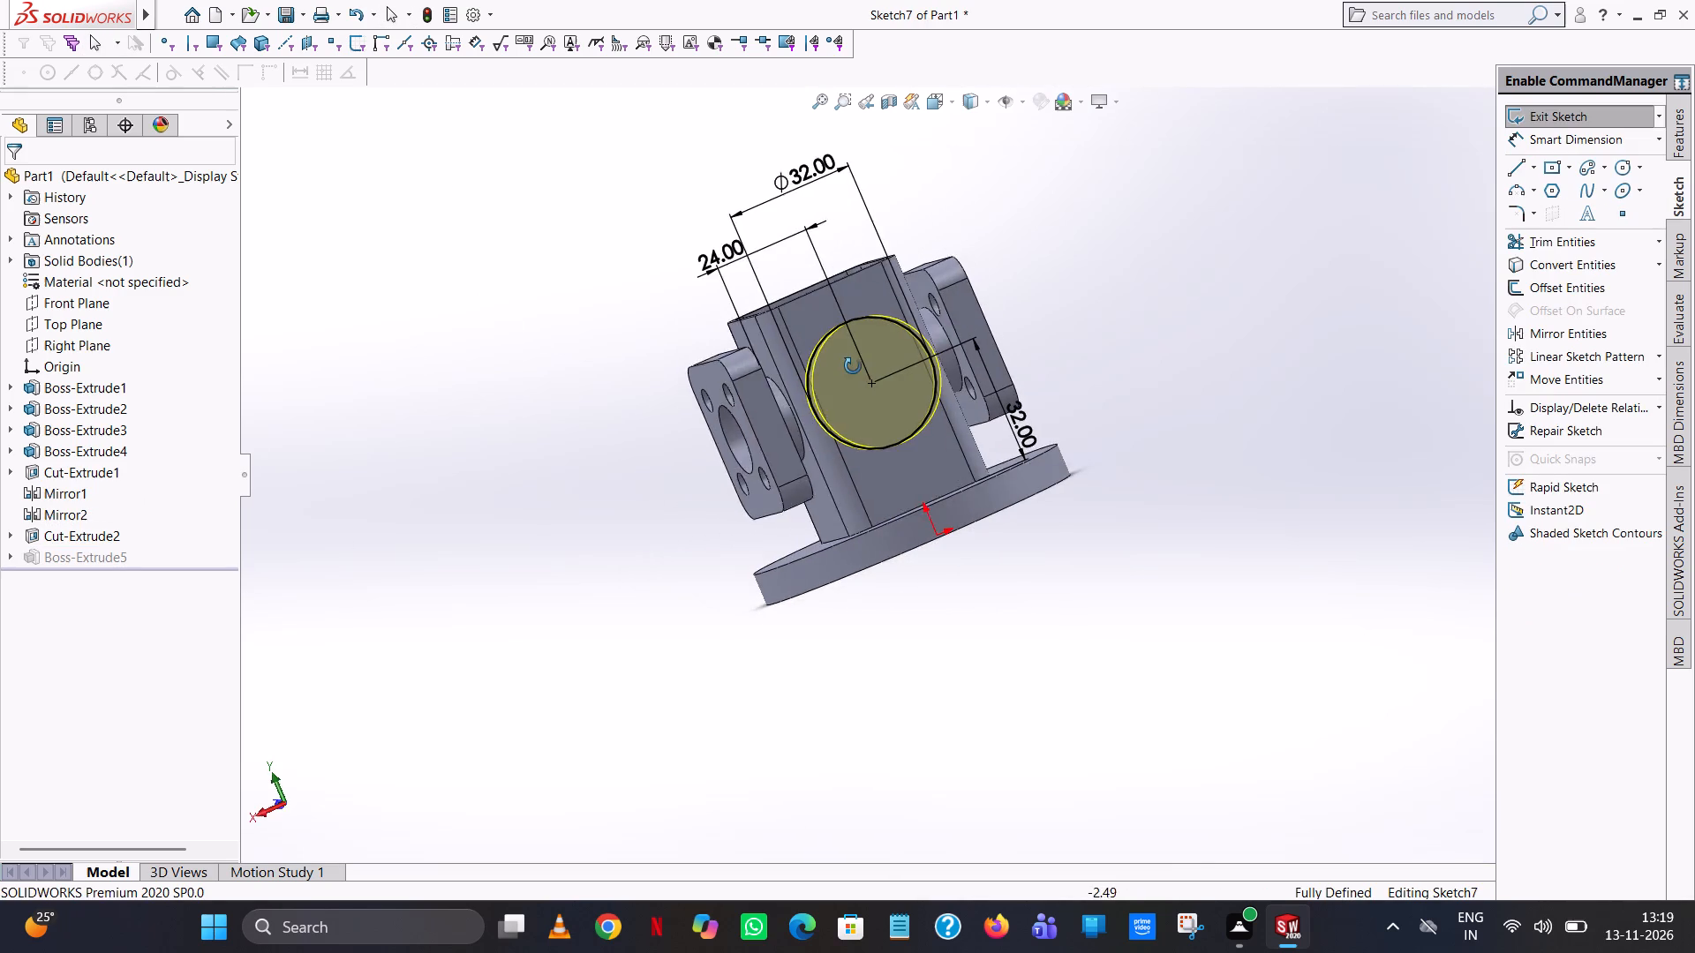
middle_drag(853, 366, 837, 395)
double_click(787, 184)
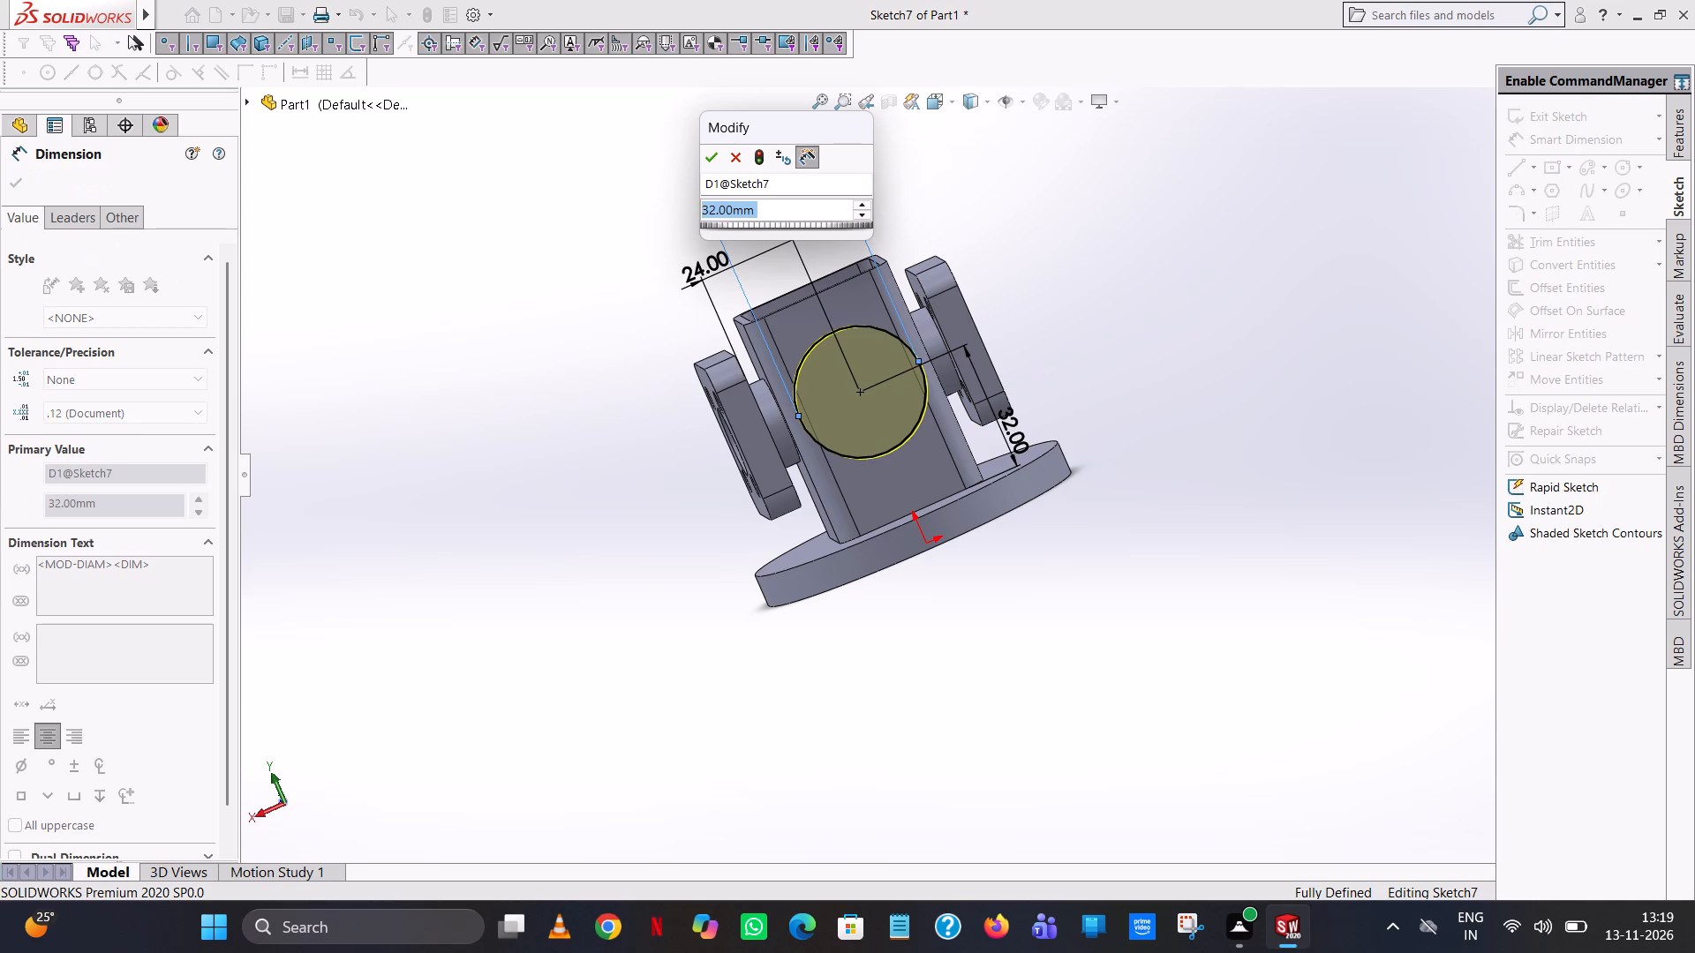
text(22/2)
key(Return)
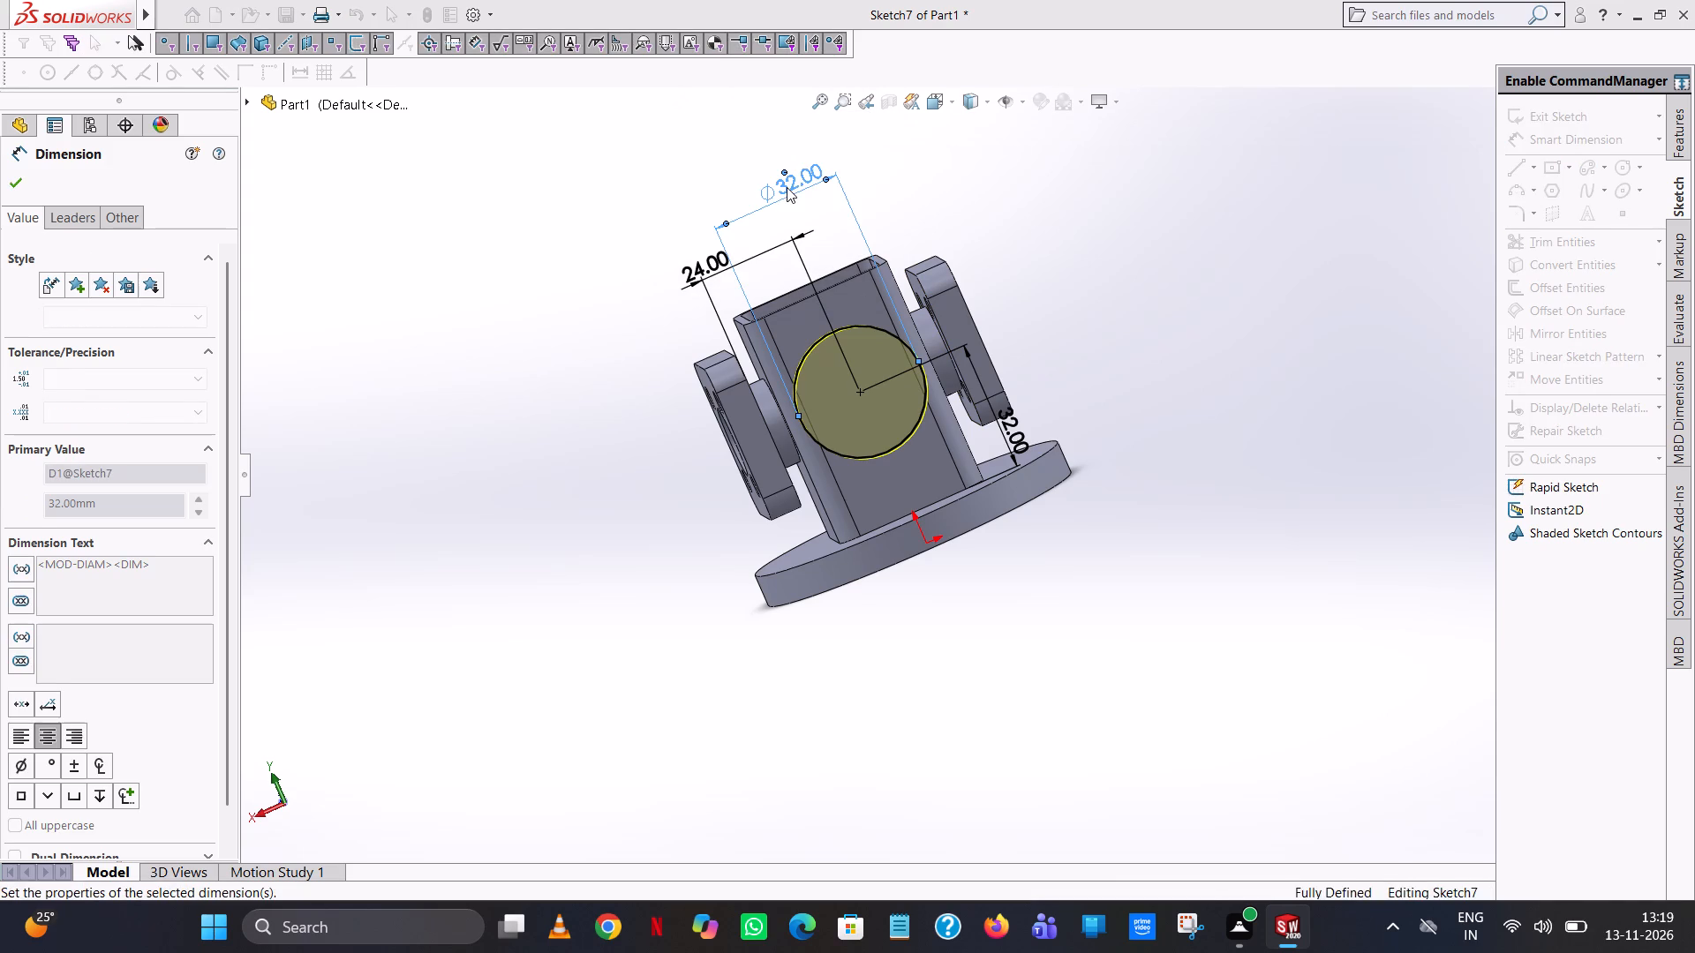
Set the diameter of the round side boss's circle to 22 mm and exit the sketch to rebuild the boss.
click(882, 163)
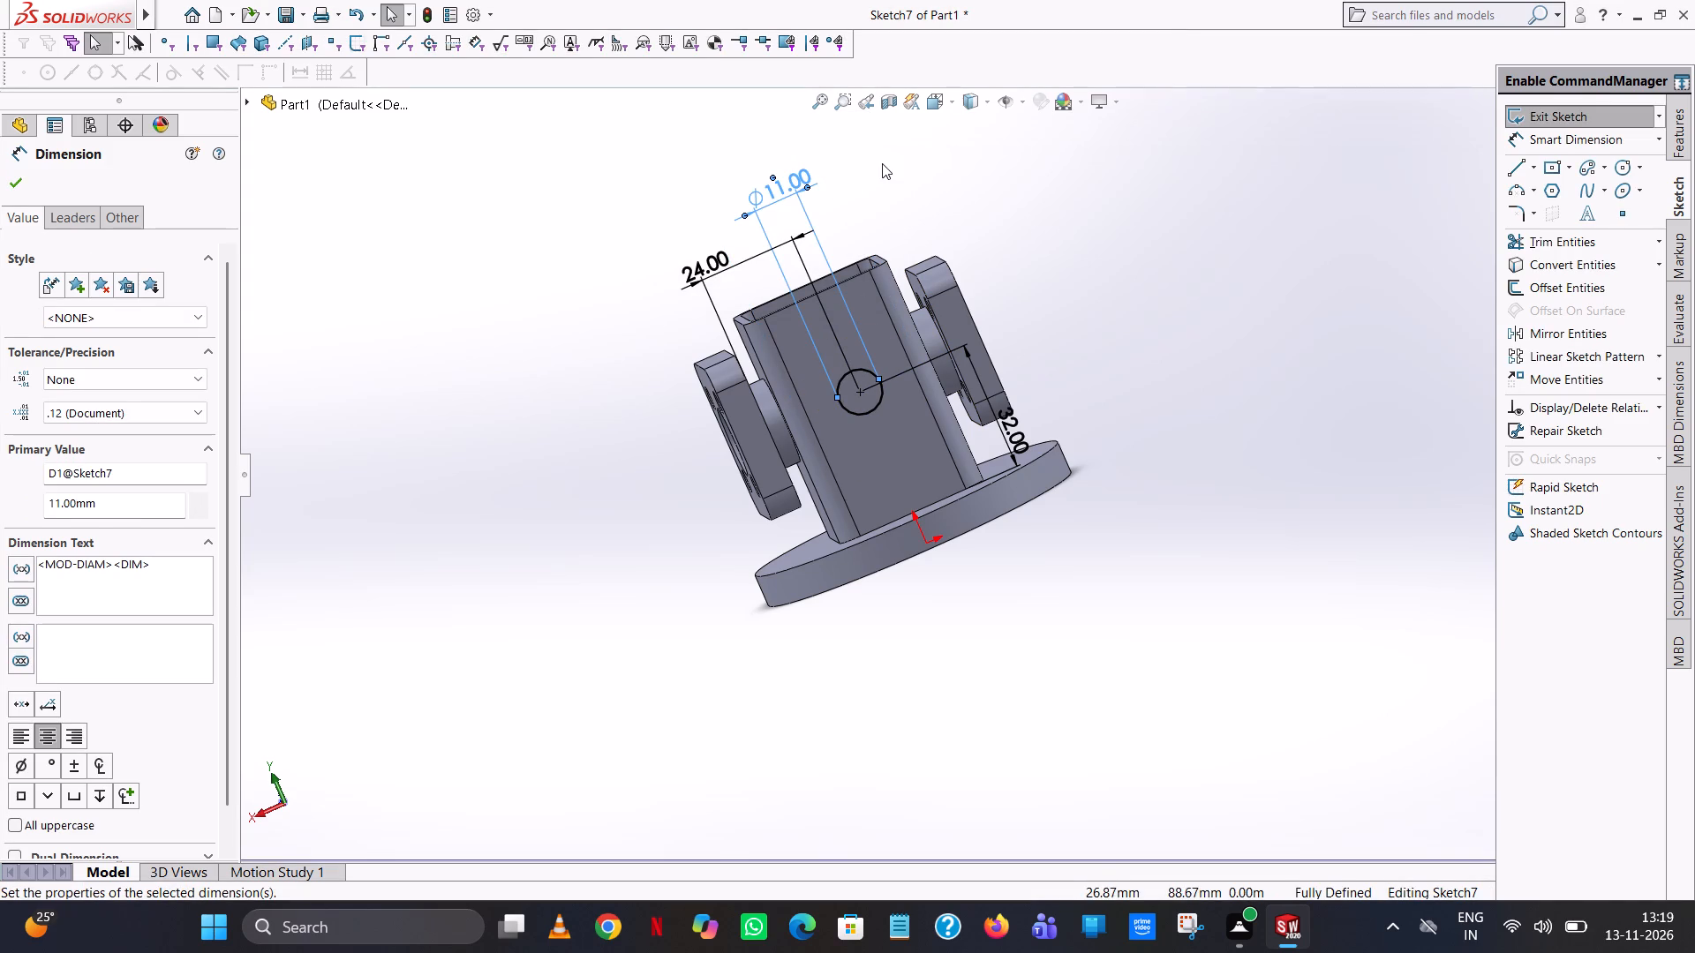
scroll(863, 401, down, 10)
scroll(871, 409, up, 6)
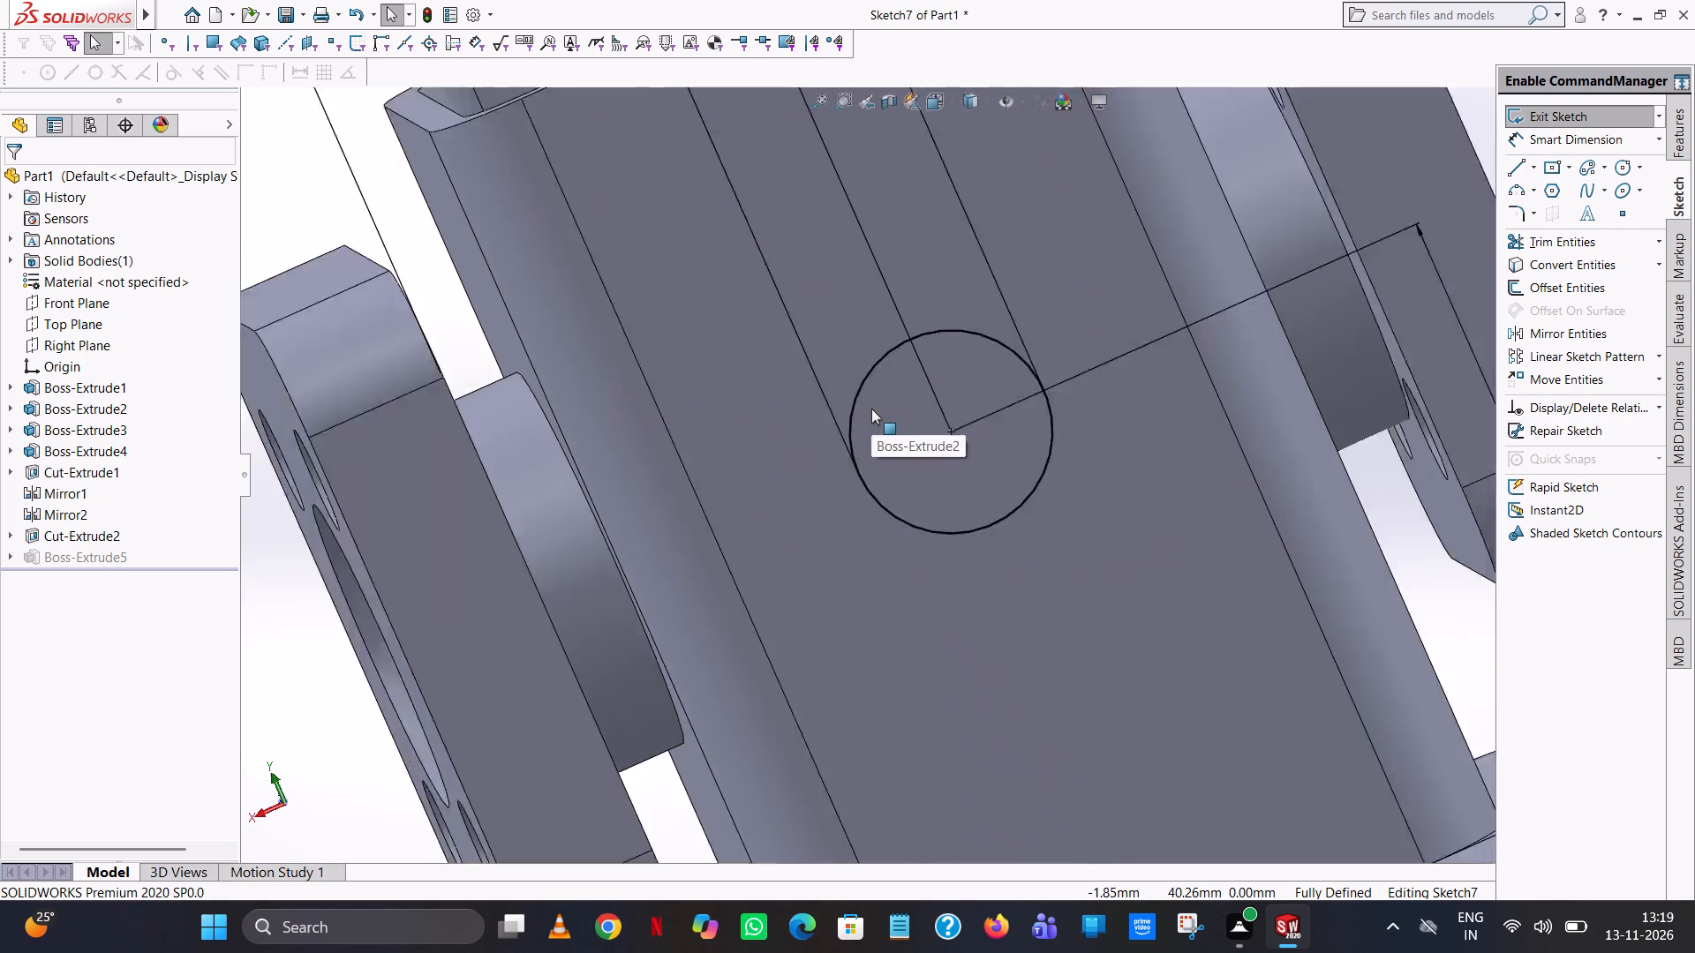
scroll(871, 409, up, 3)
middle_drag(928, 461, 1109, 360)
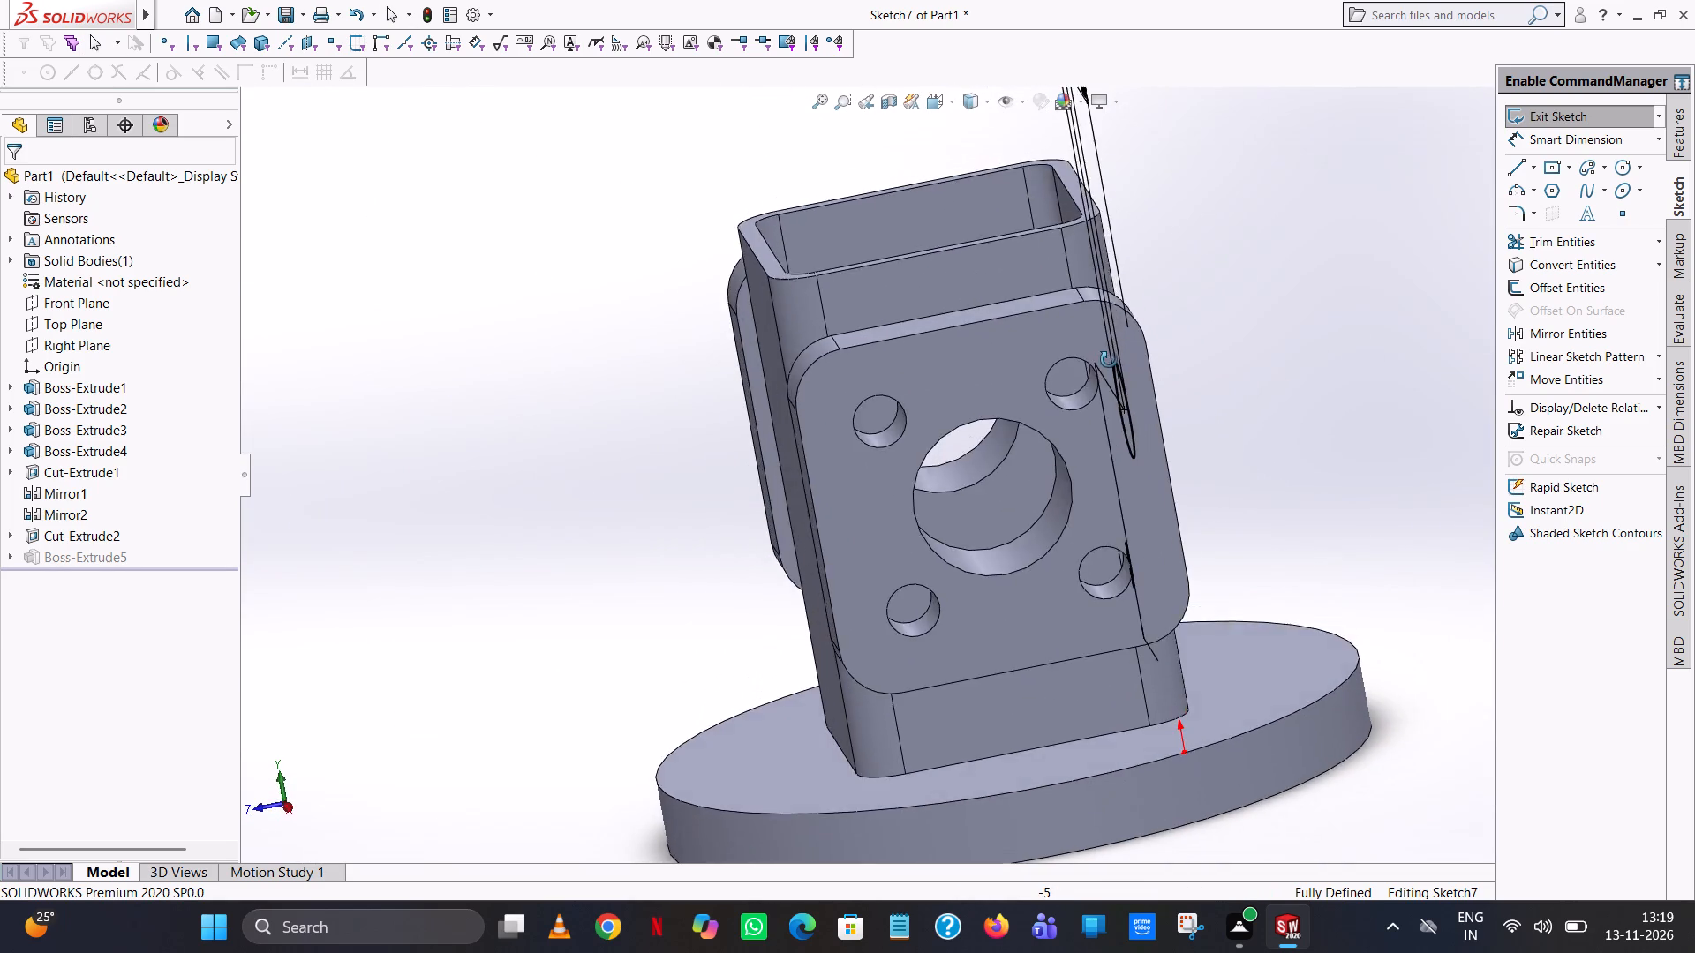
middle_drag(1109, 360, 1063, 349)
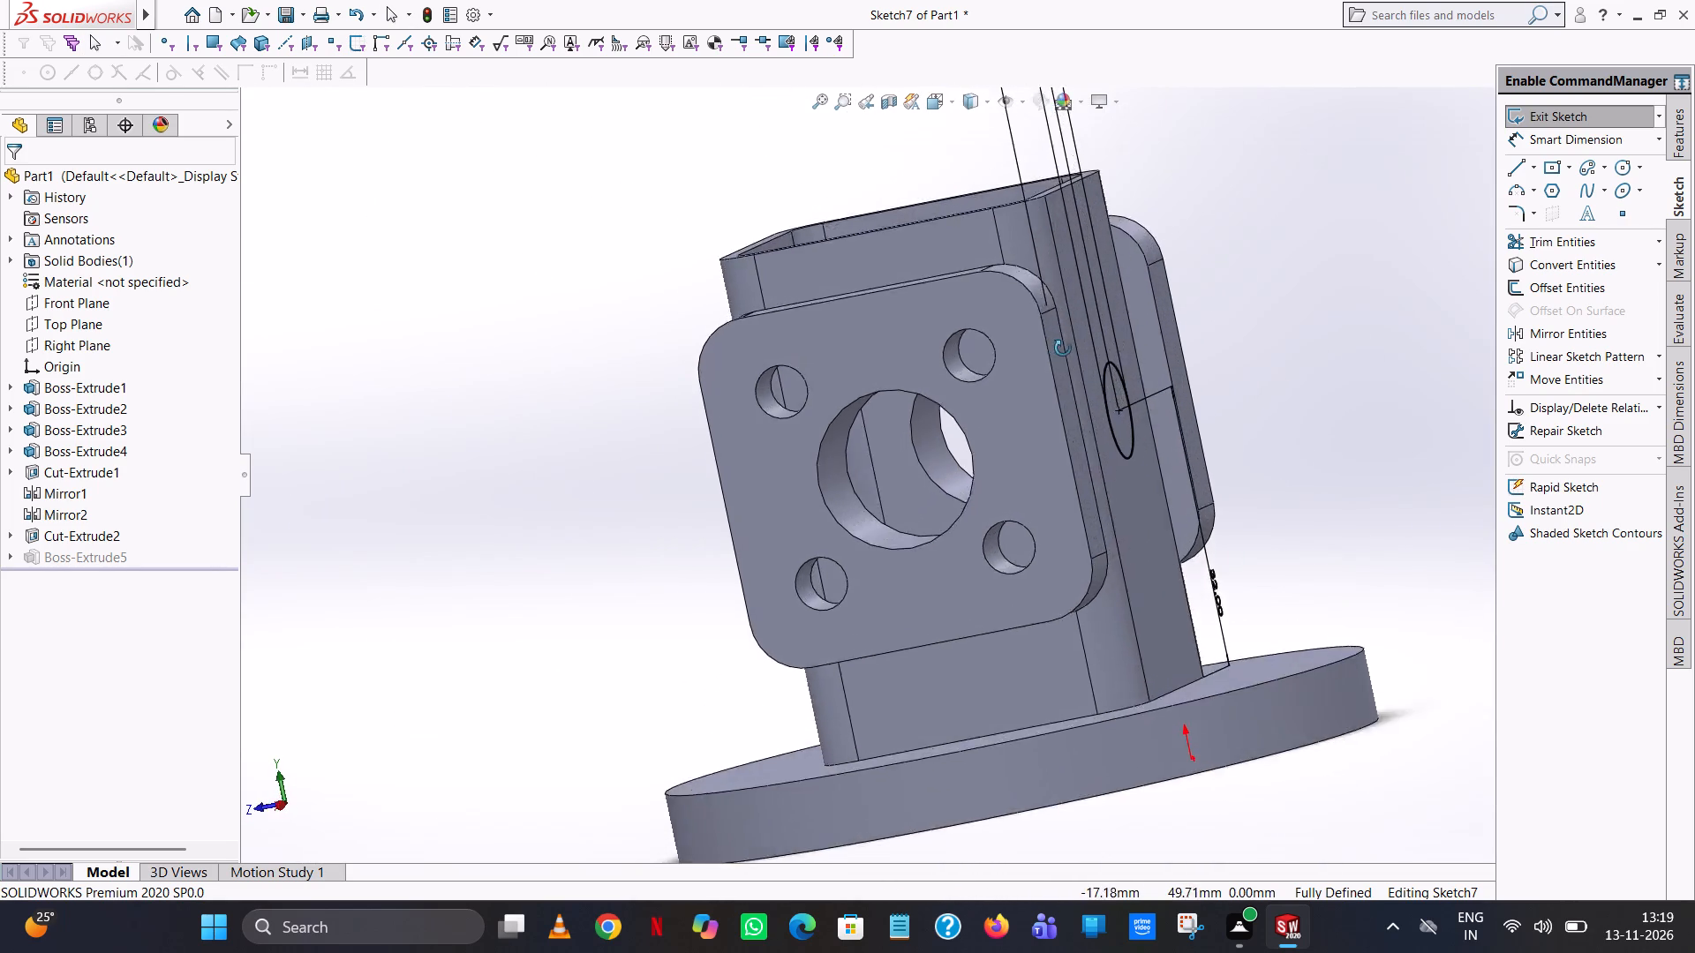
middle_drag(1063, 349, 1016, 424)
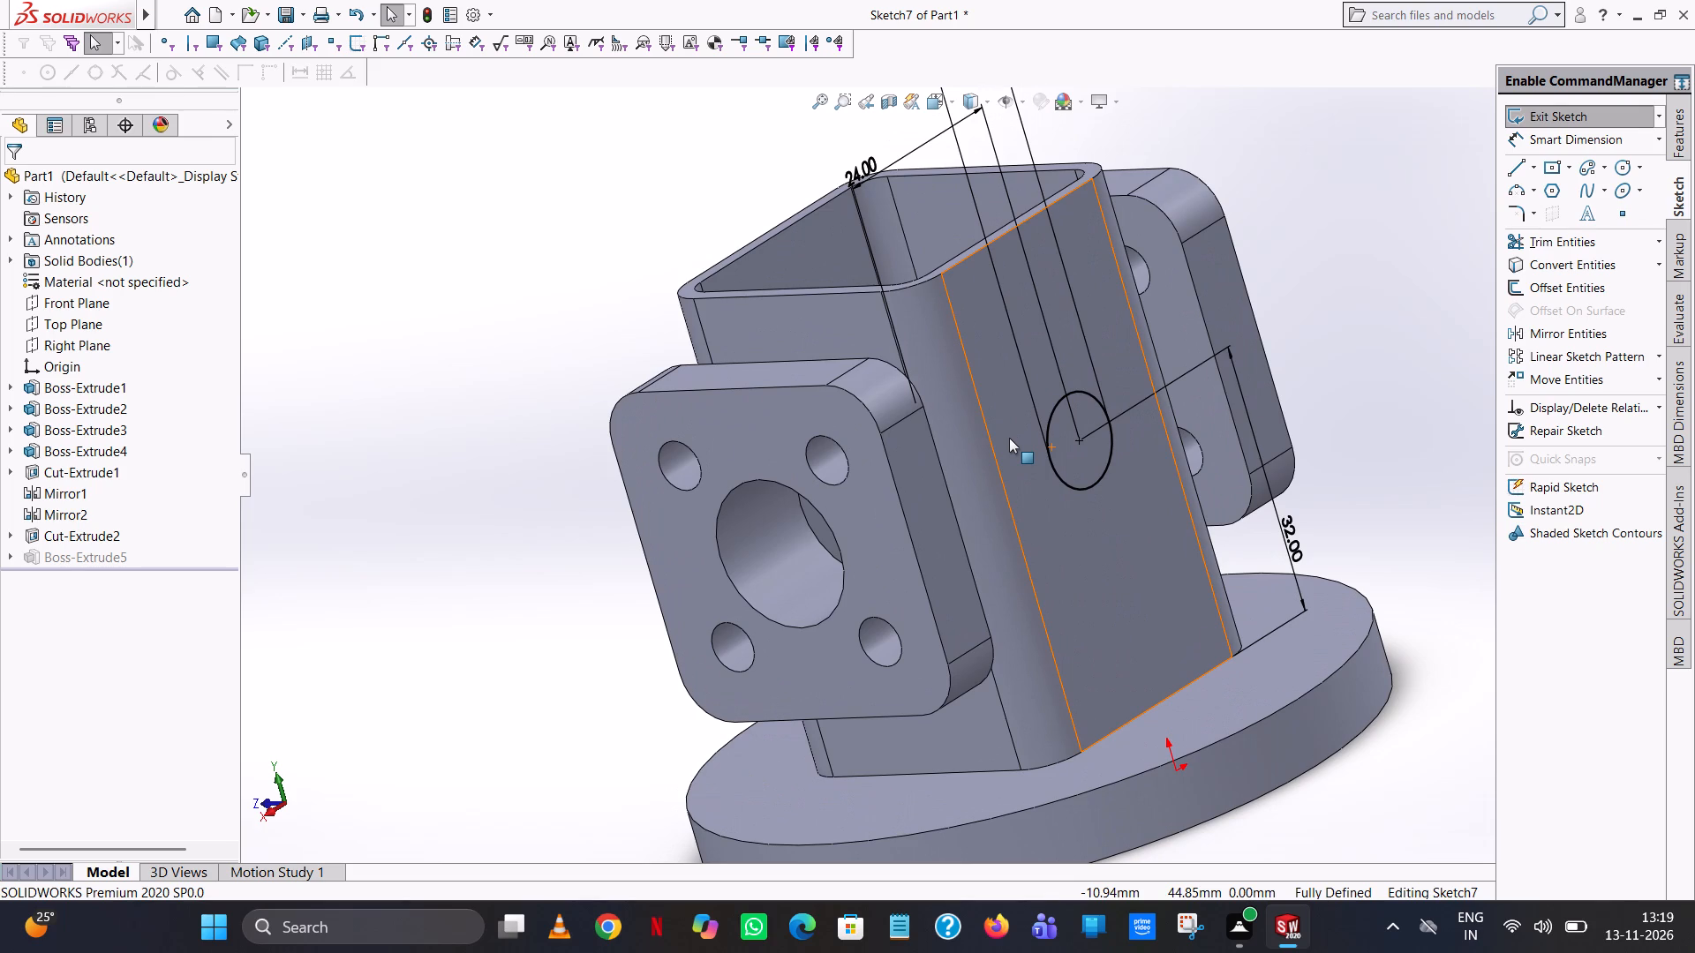
scroll(1009, 438, up, 3)
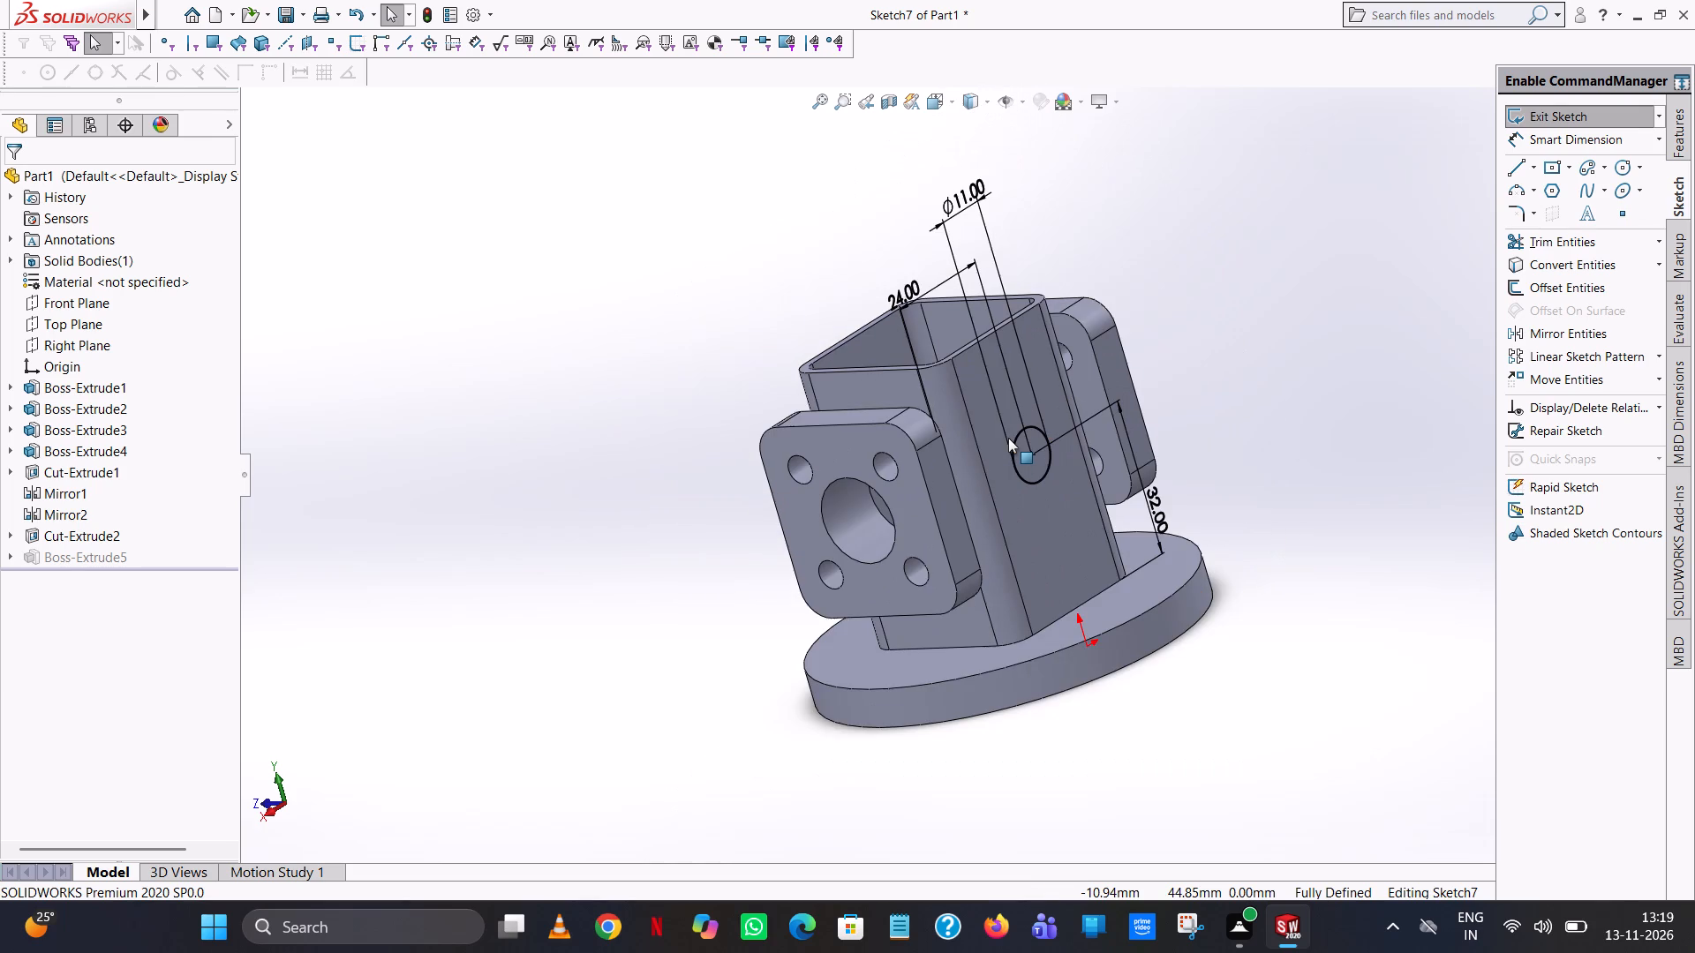
double_click(961, 195)
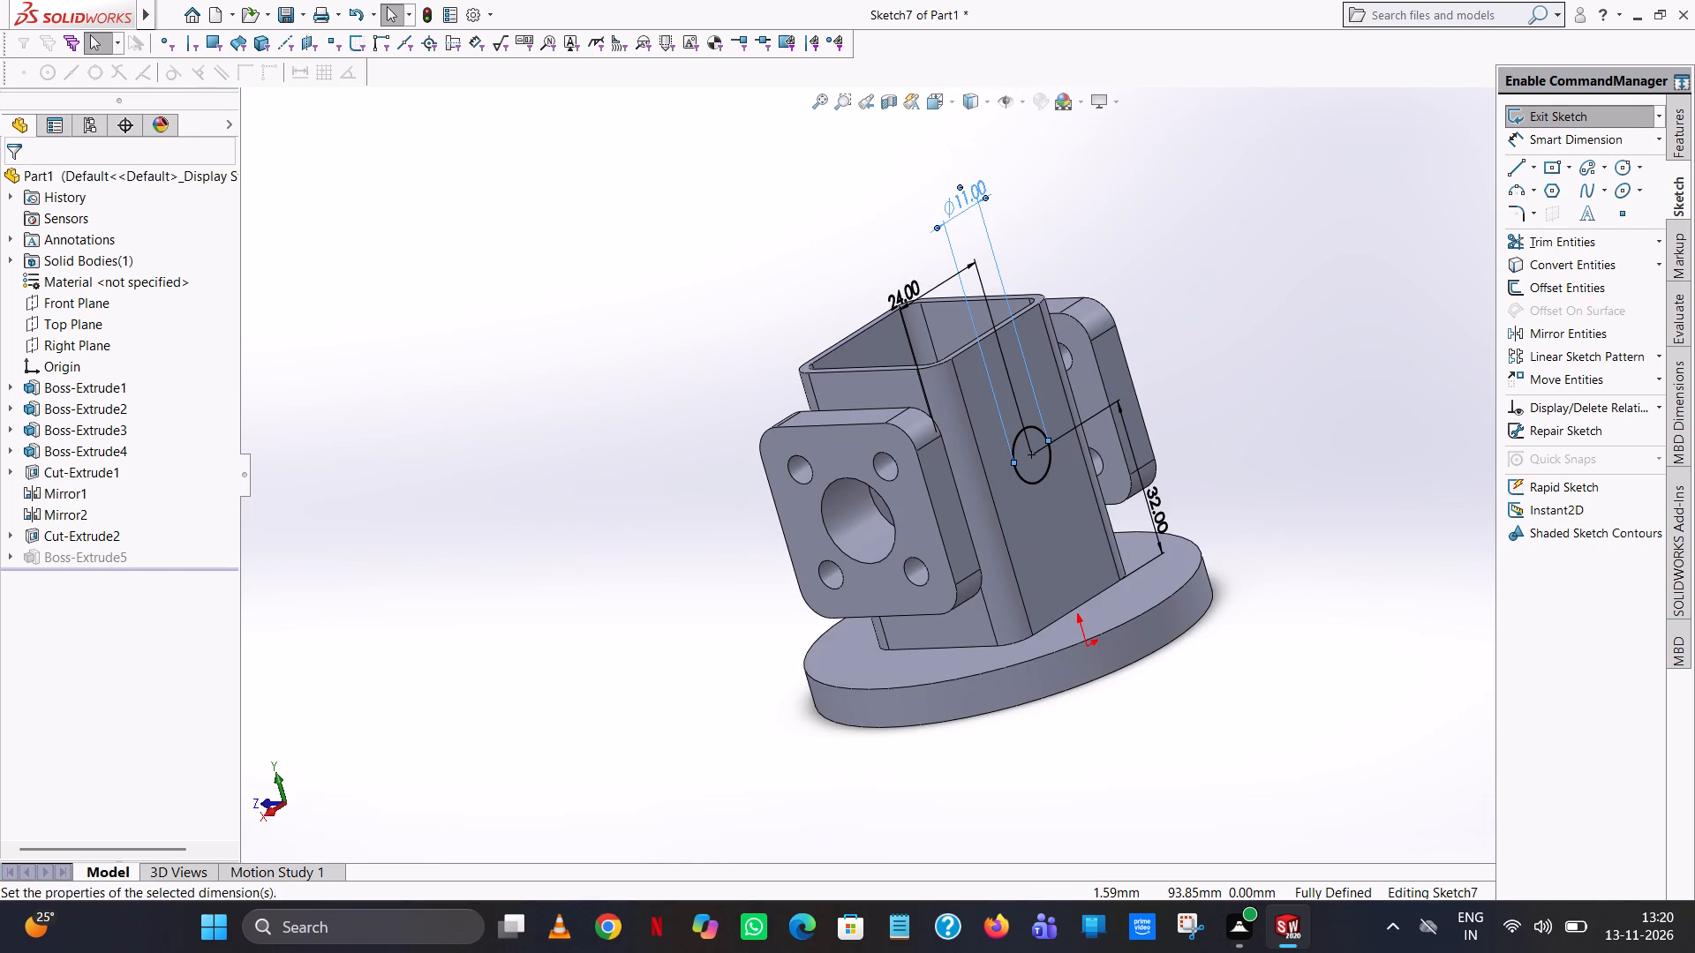
text(22)
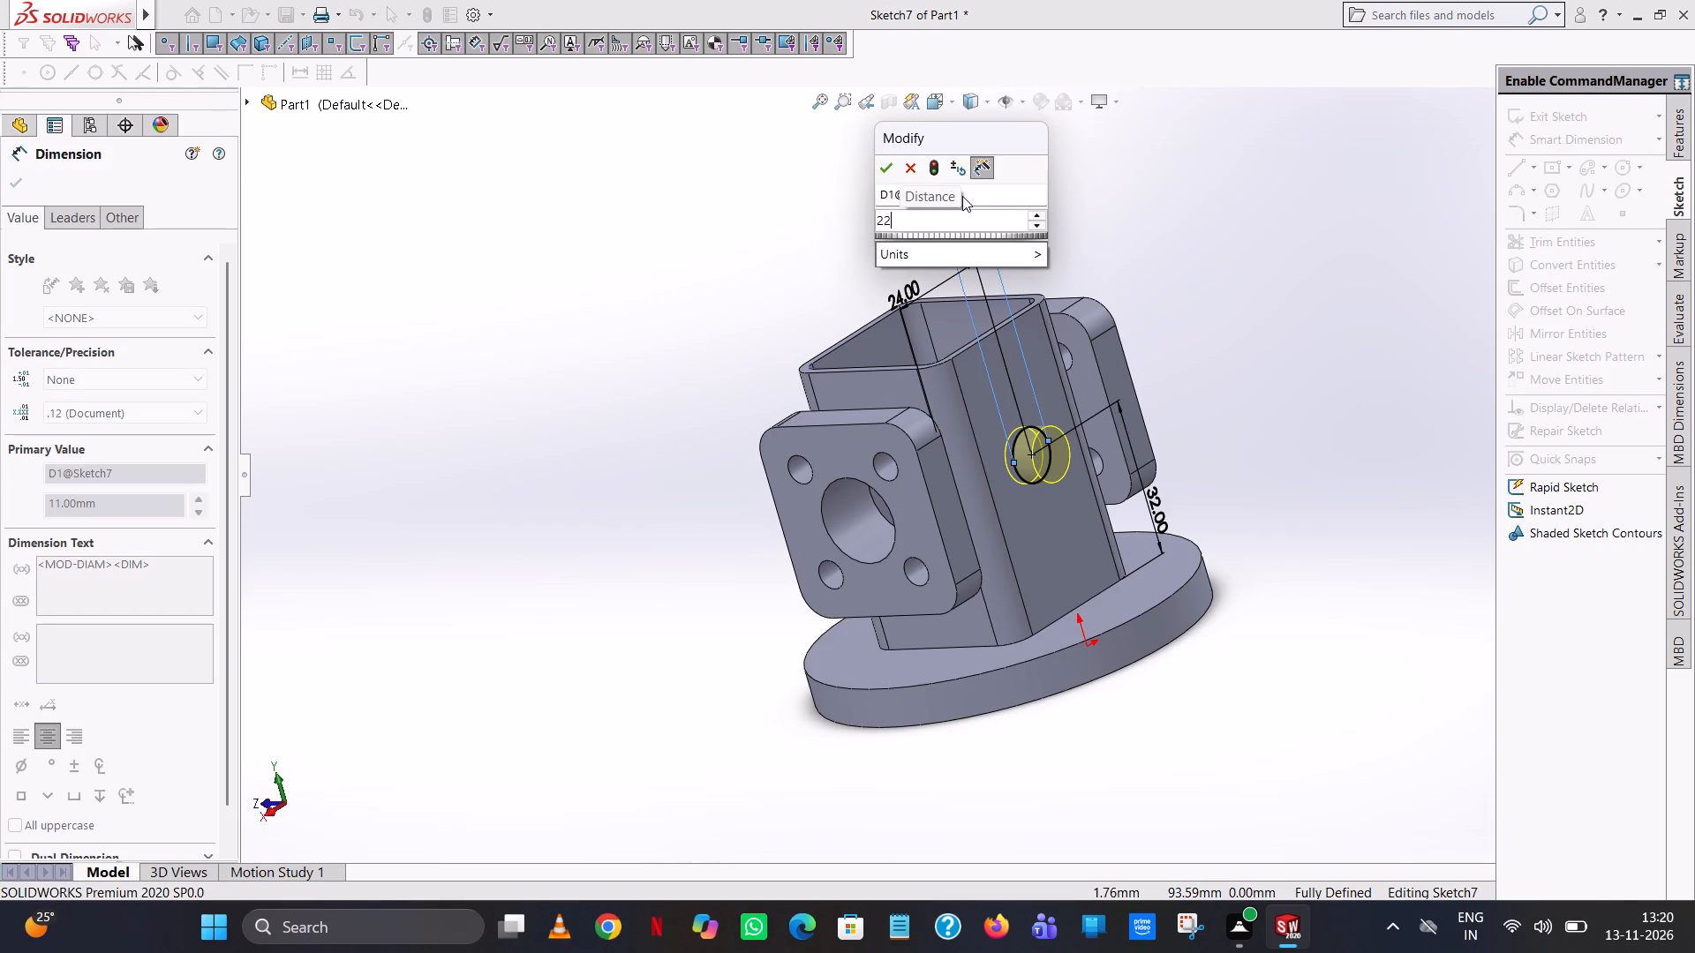
key(Return)
click(726, 262)
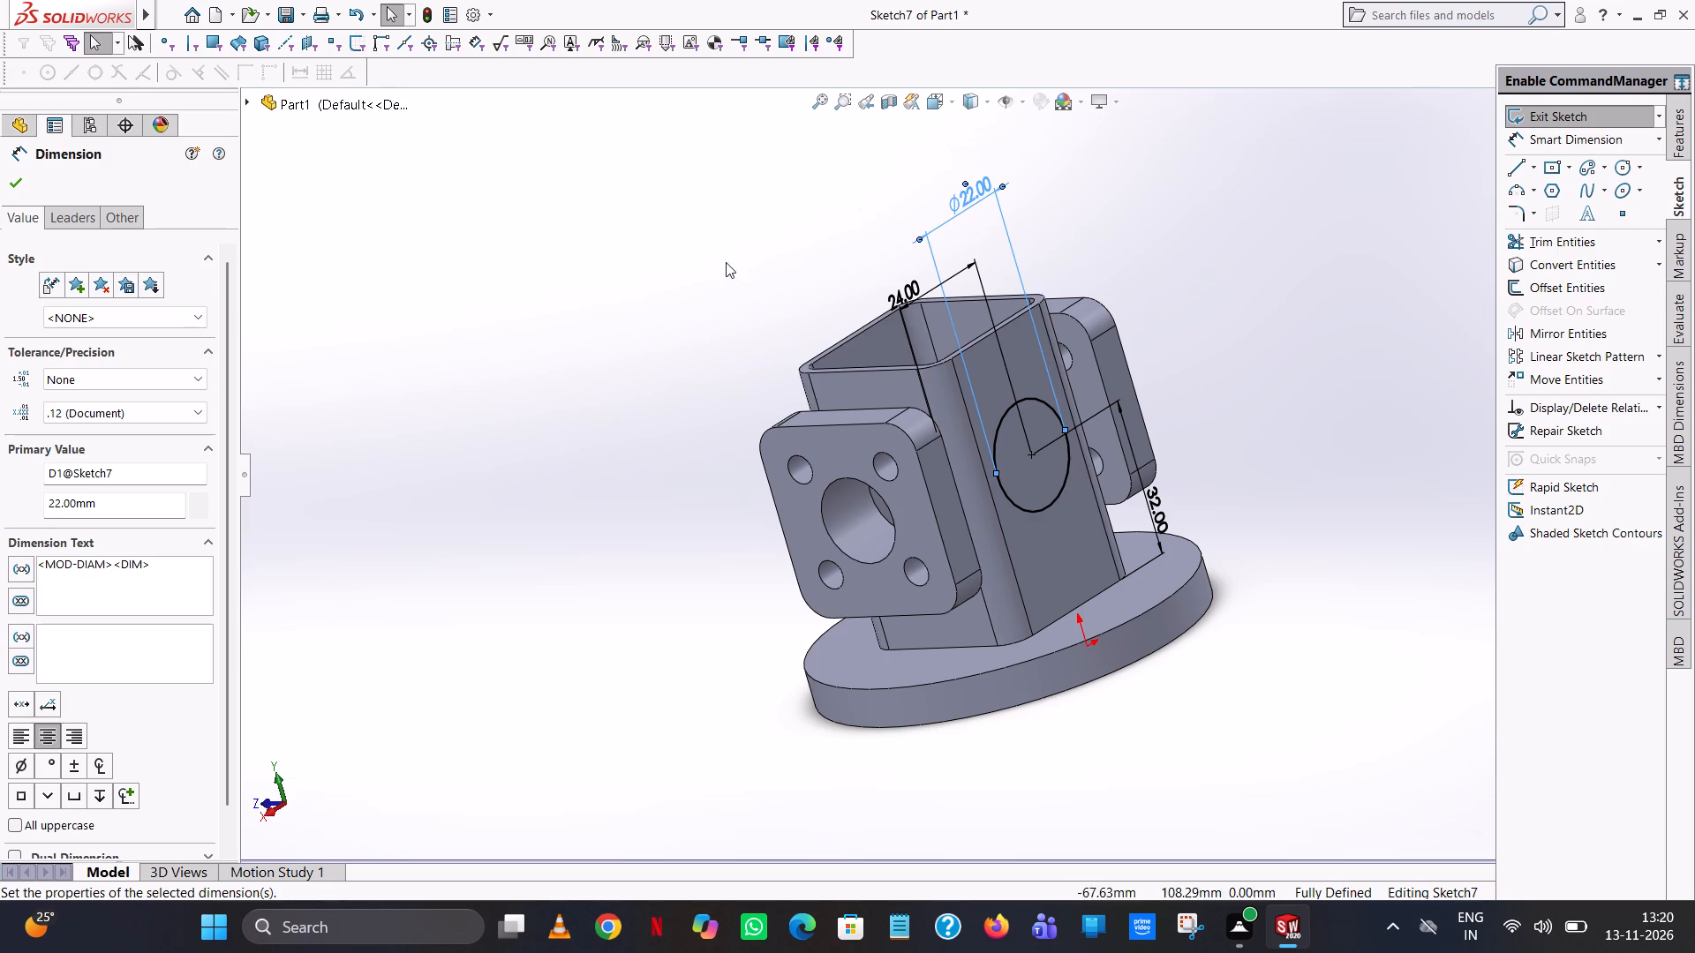
scroll(1278, 295, up, 1)
middle_drag(1272, 301, 1224, 319)
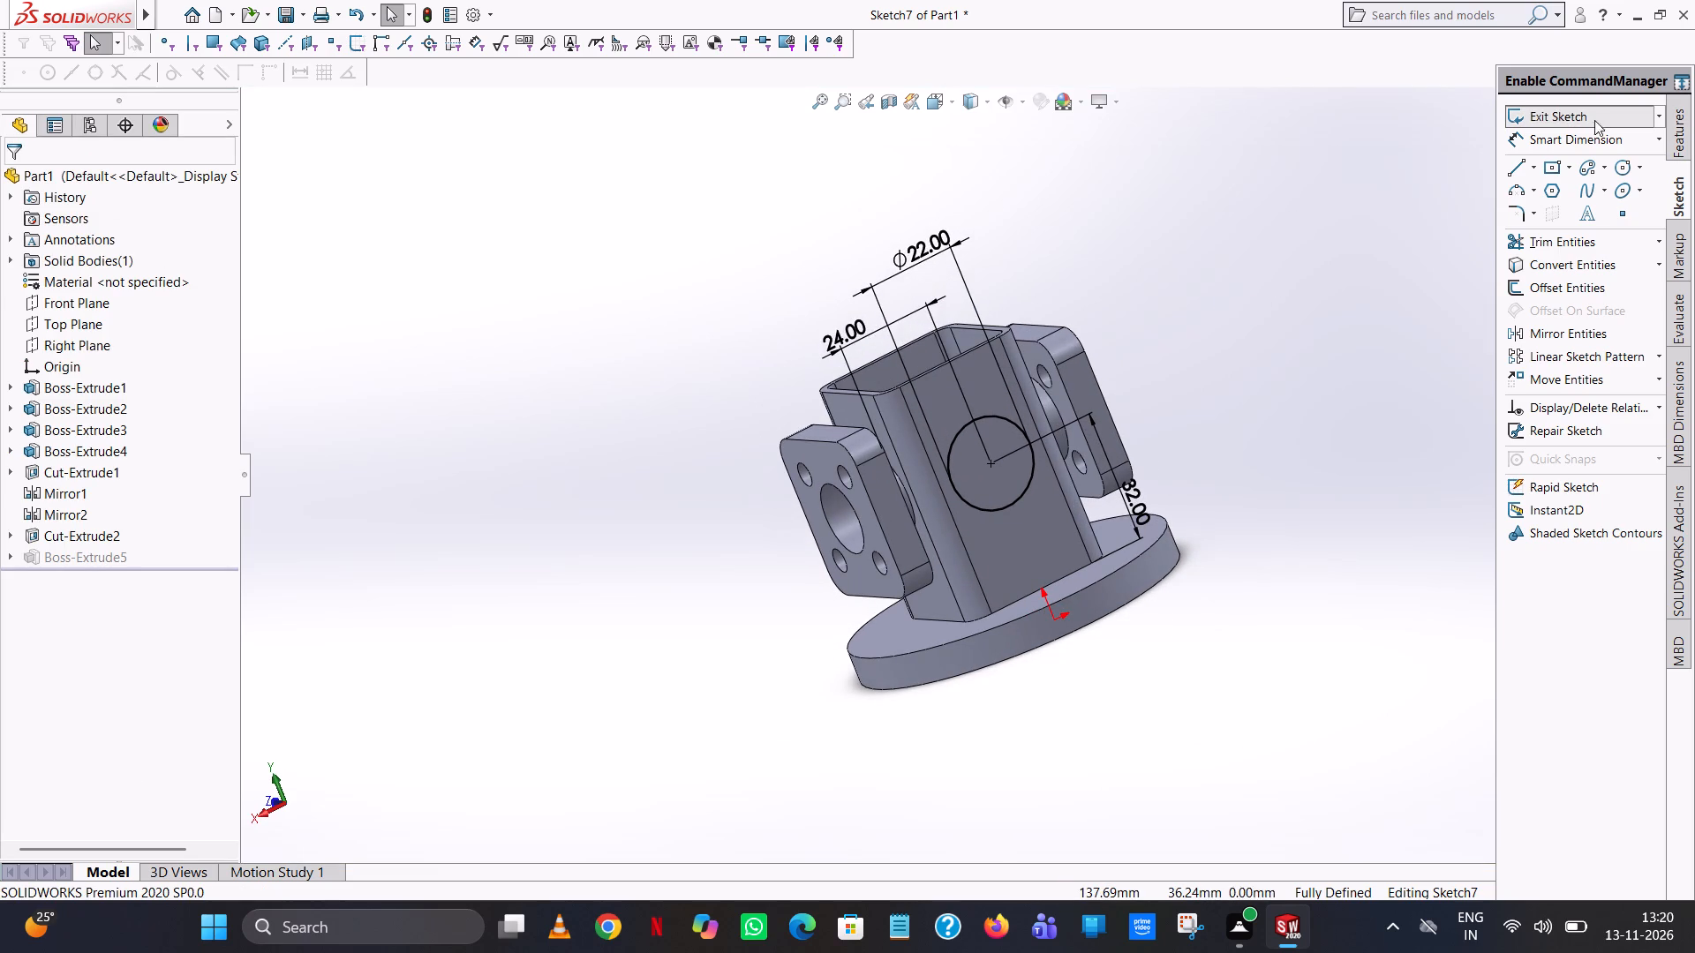
click(1568, 122)
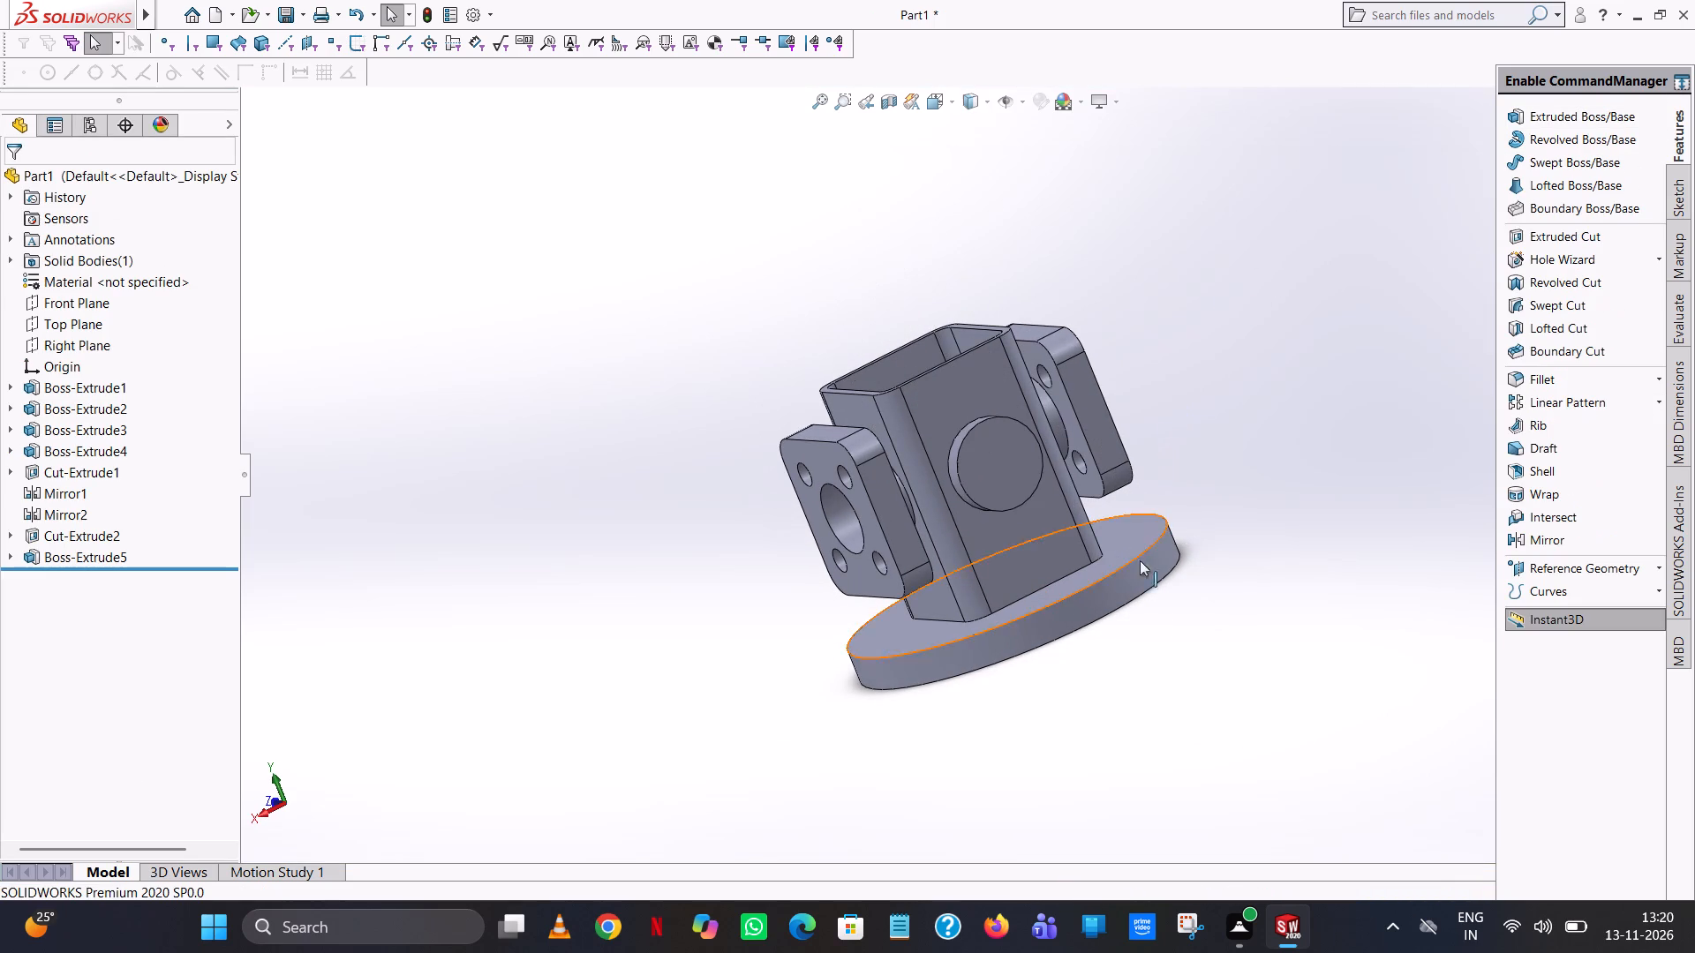
Start a boss sketch on the round side boss's outer face and draw a concentric circle with a 16 mm radius.
scroll(1132, 575, down, 2)
middle_drag(931, 492, 1017, 380)
scroll(994, 350, down, 3)
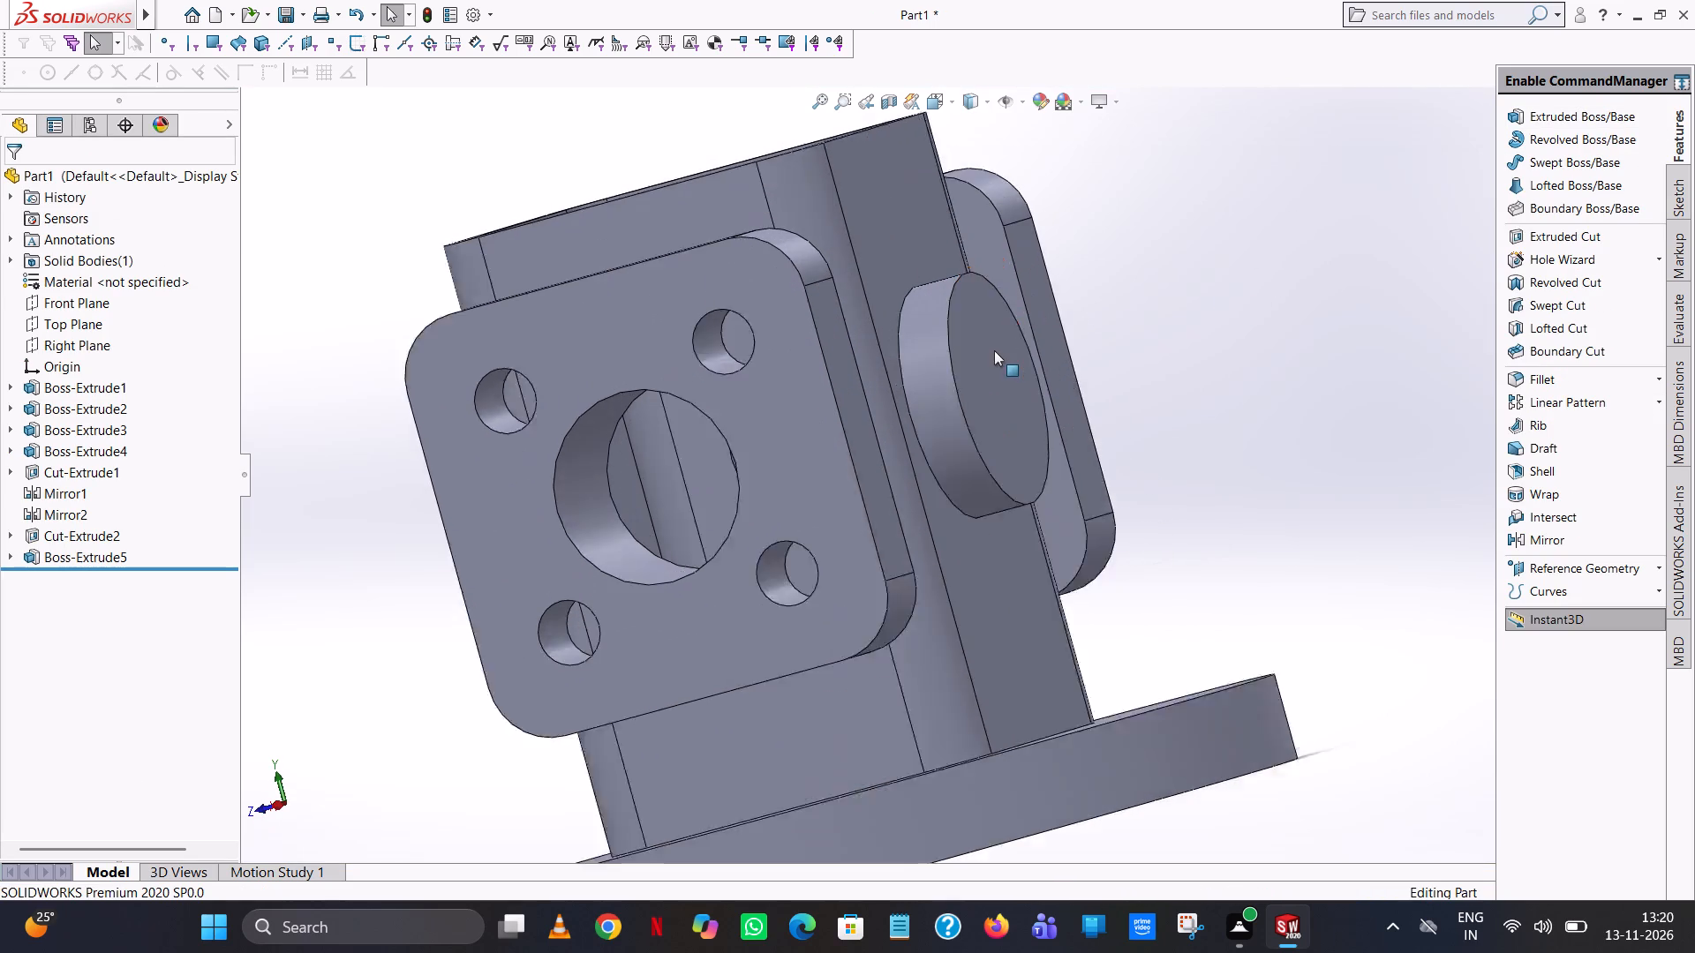
scroll(994, 350, down, 2)
middle_drag(994, 358, 1001, 576)
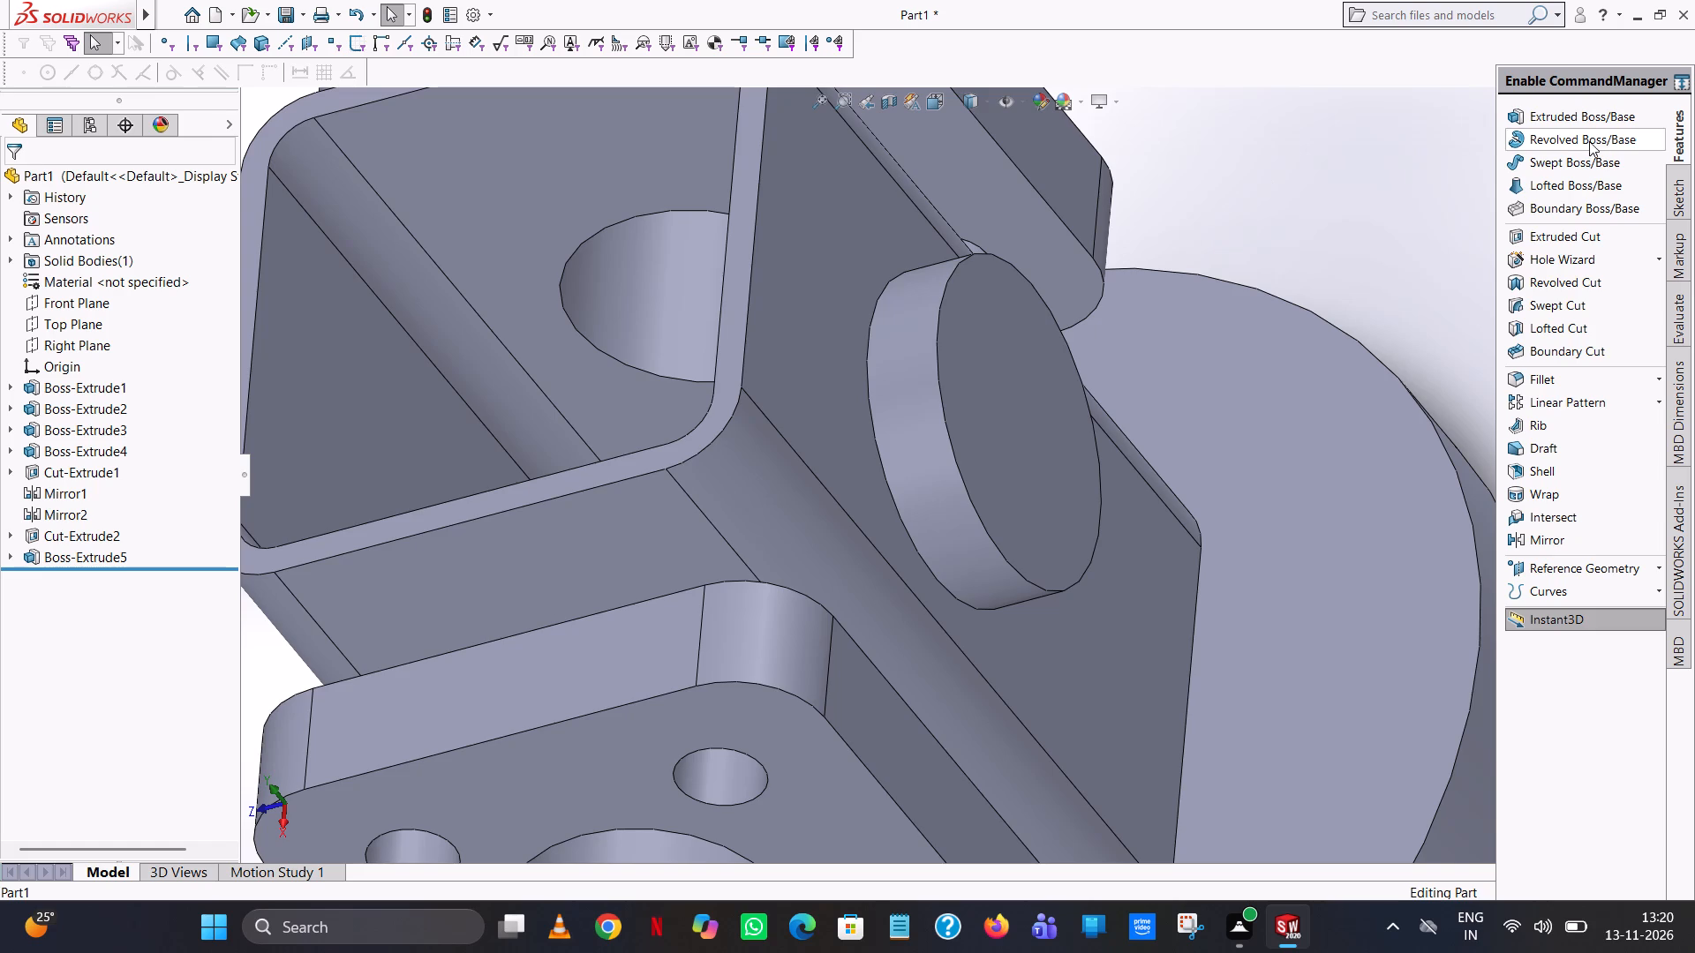
click(1564, 118)
click(961, 376)
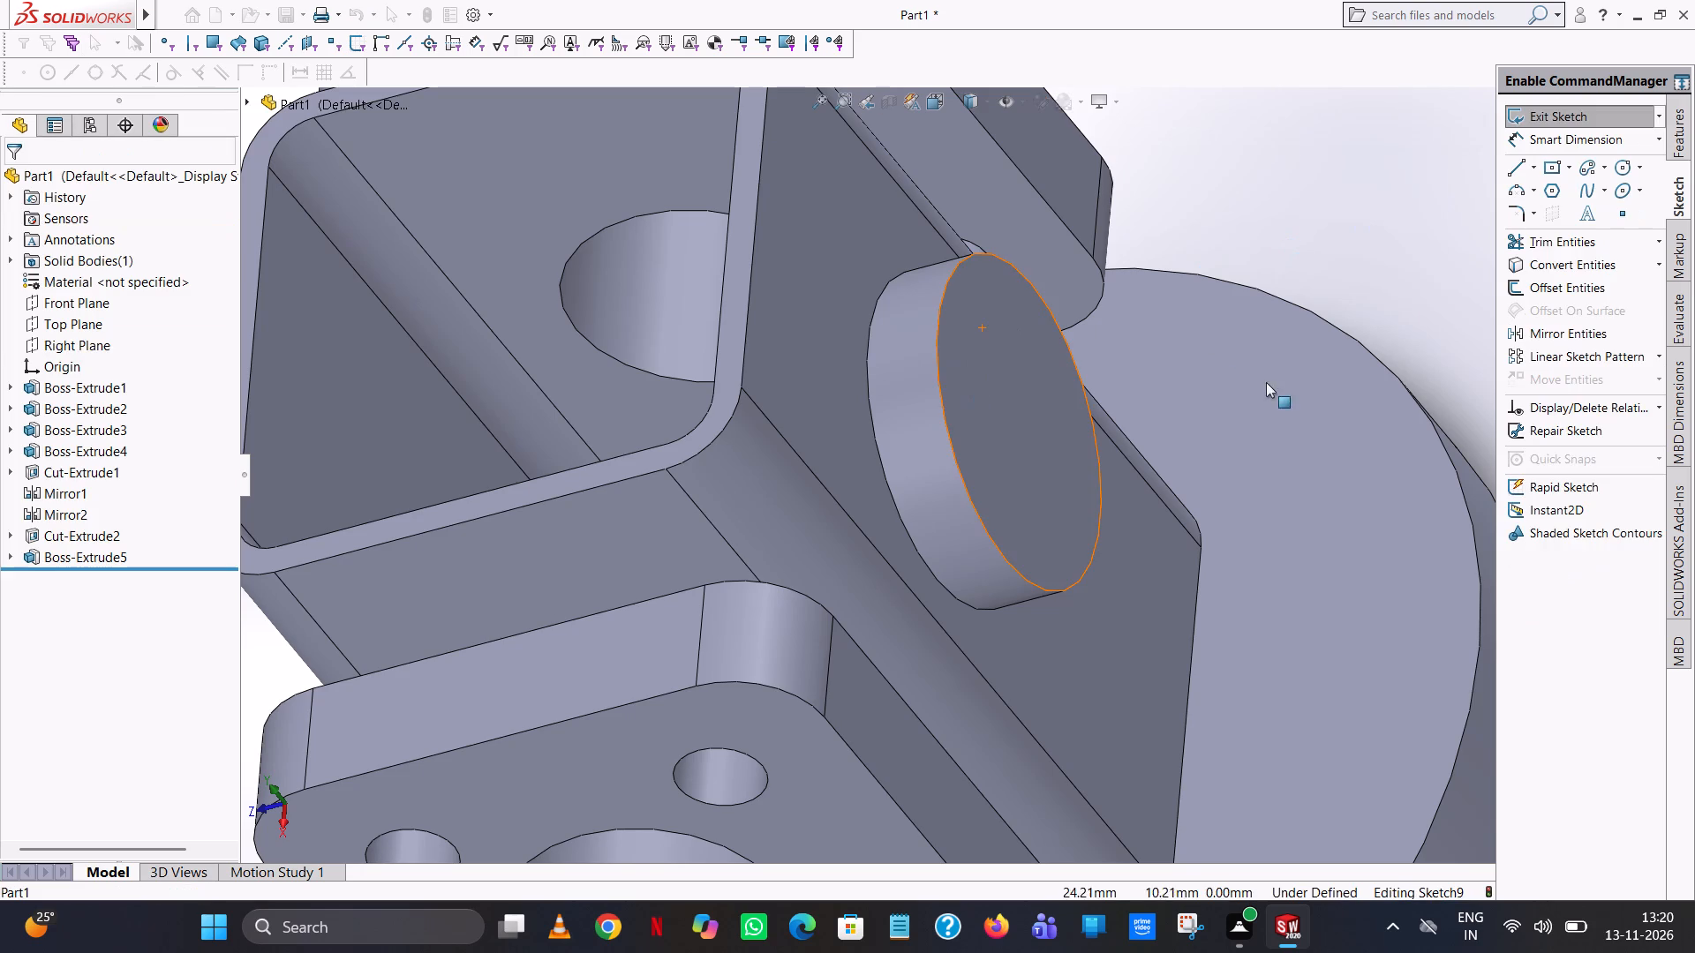
click(949, 101)
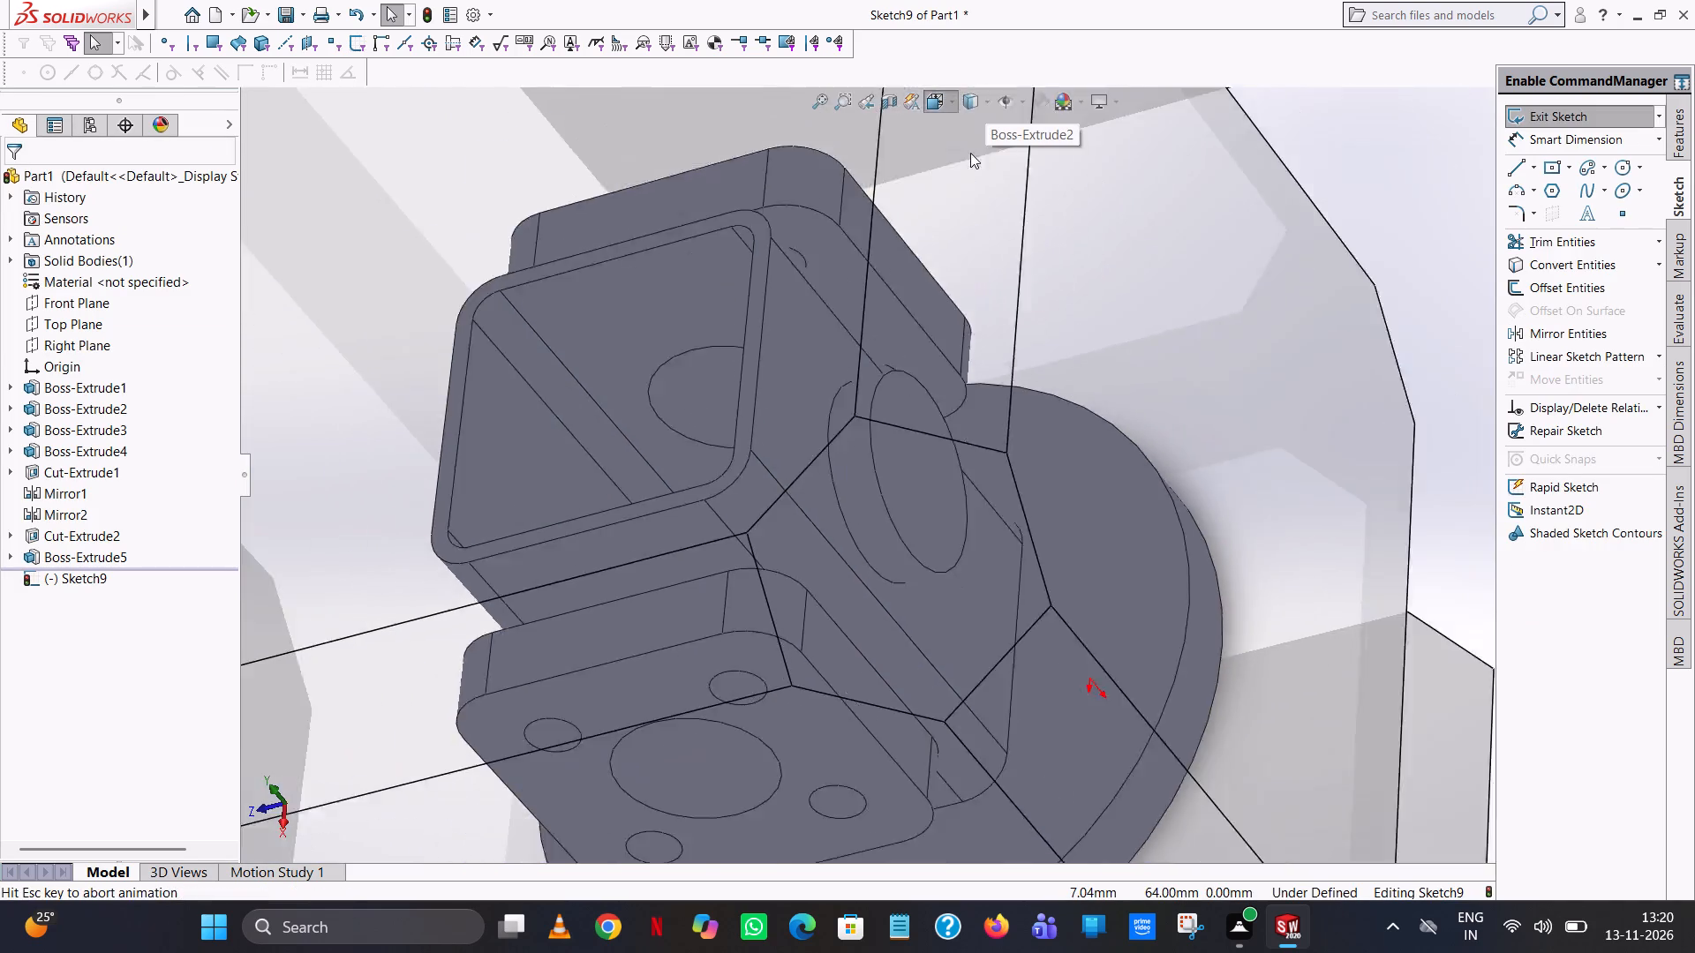
click(1036, 205)
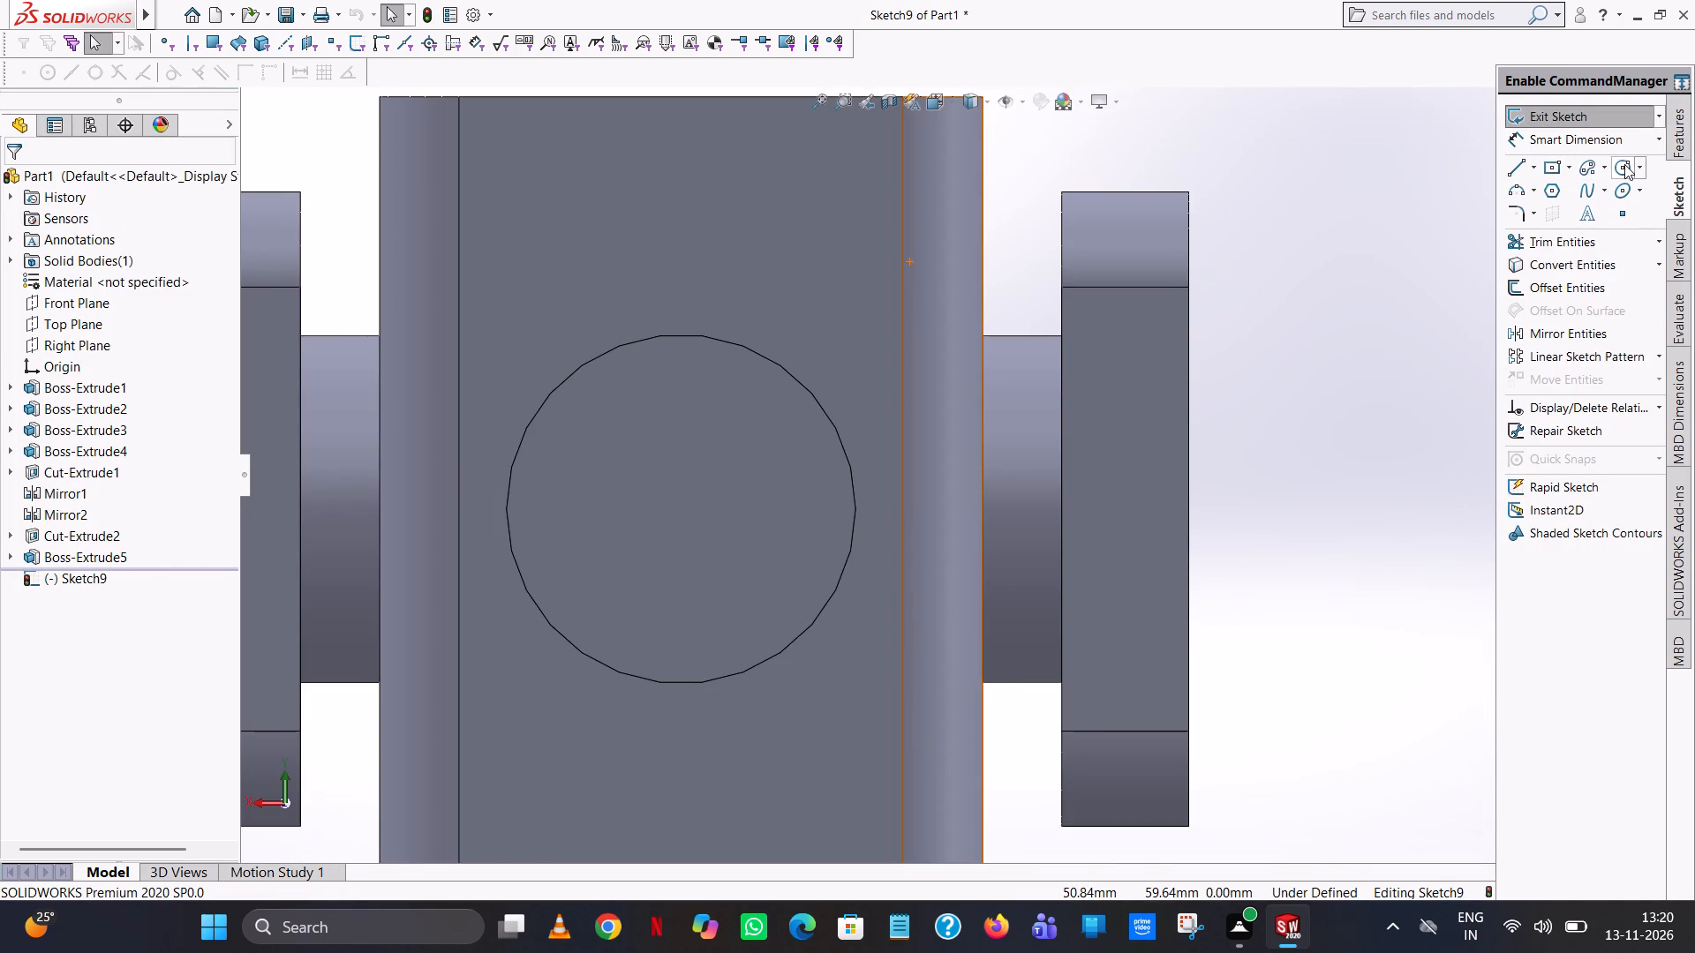
click(1624, 164)
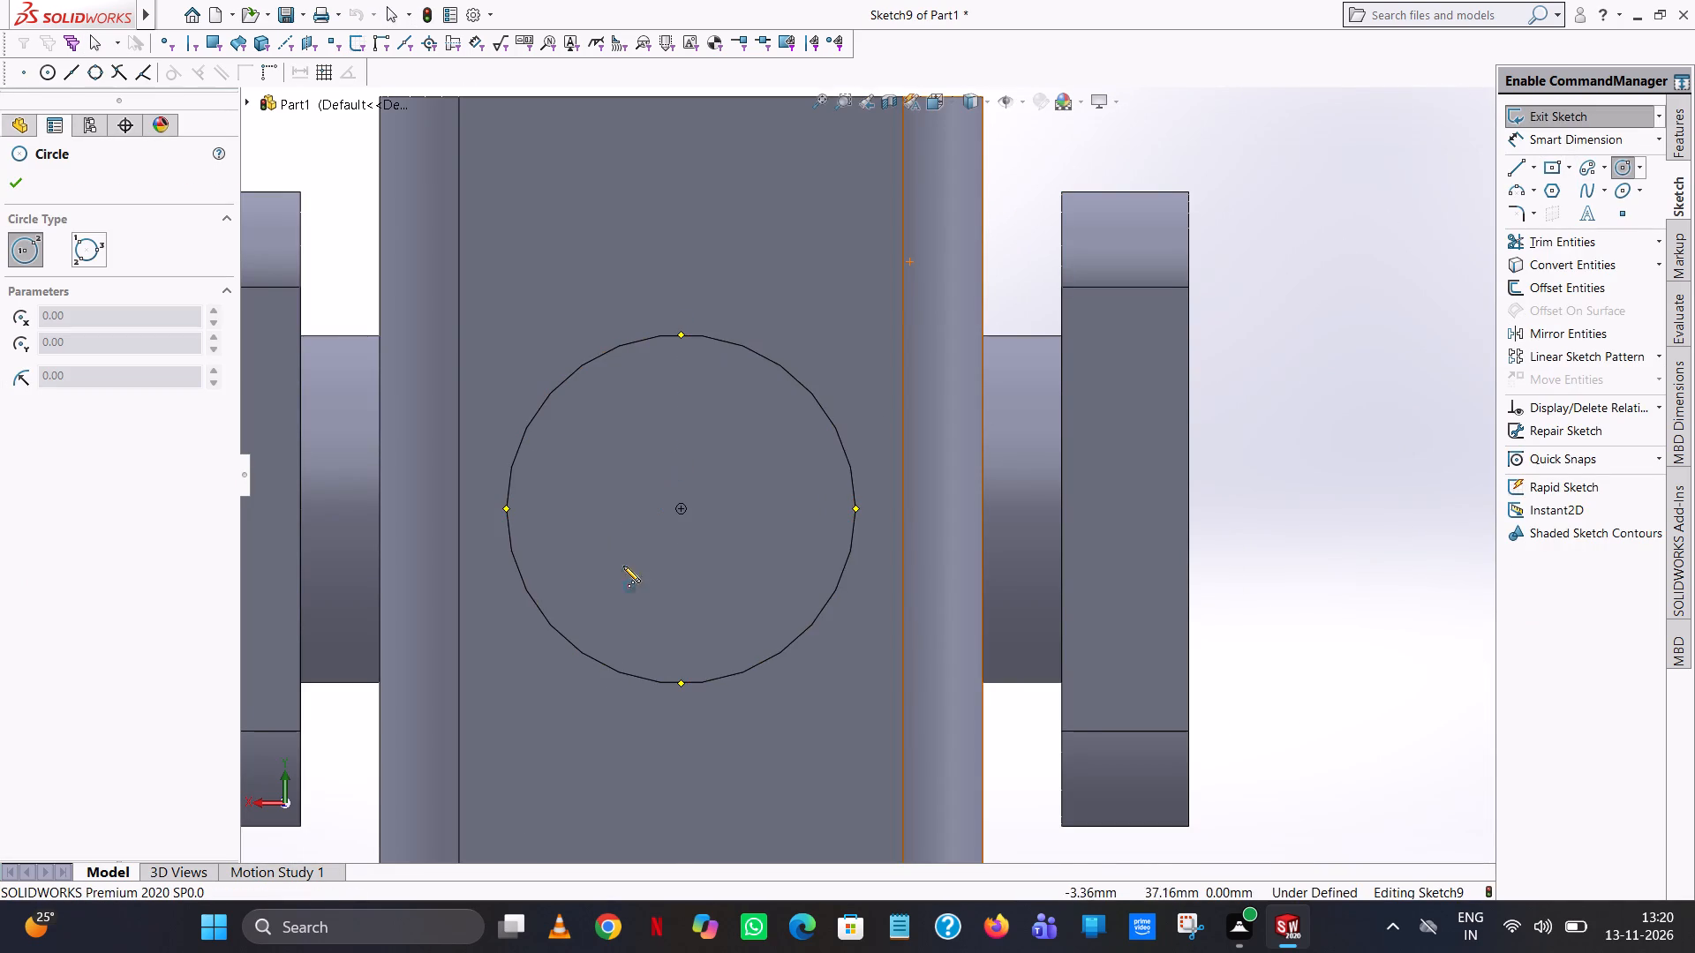
click(681, 508)
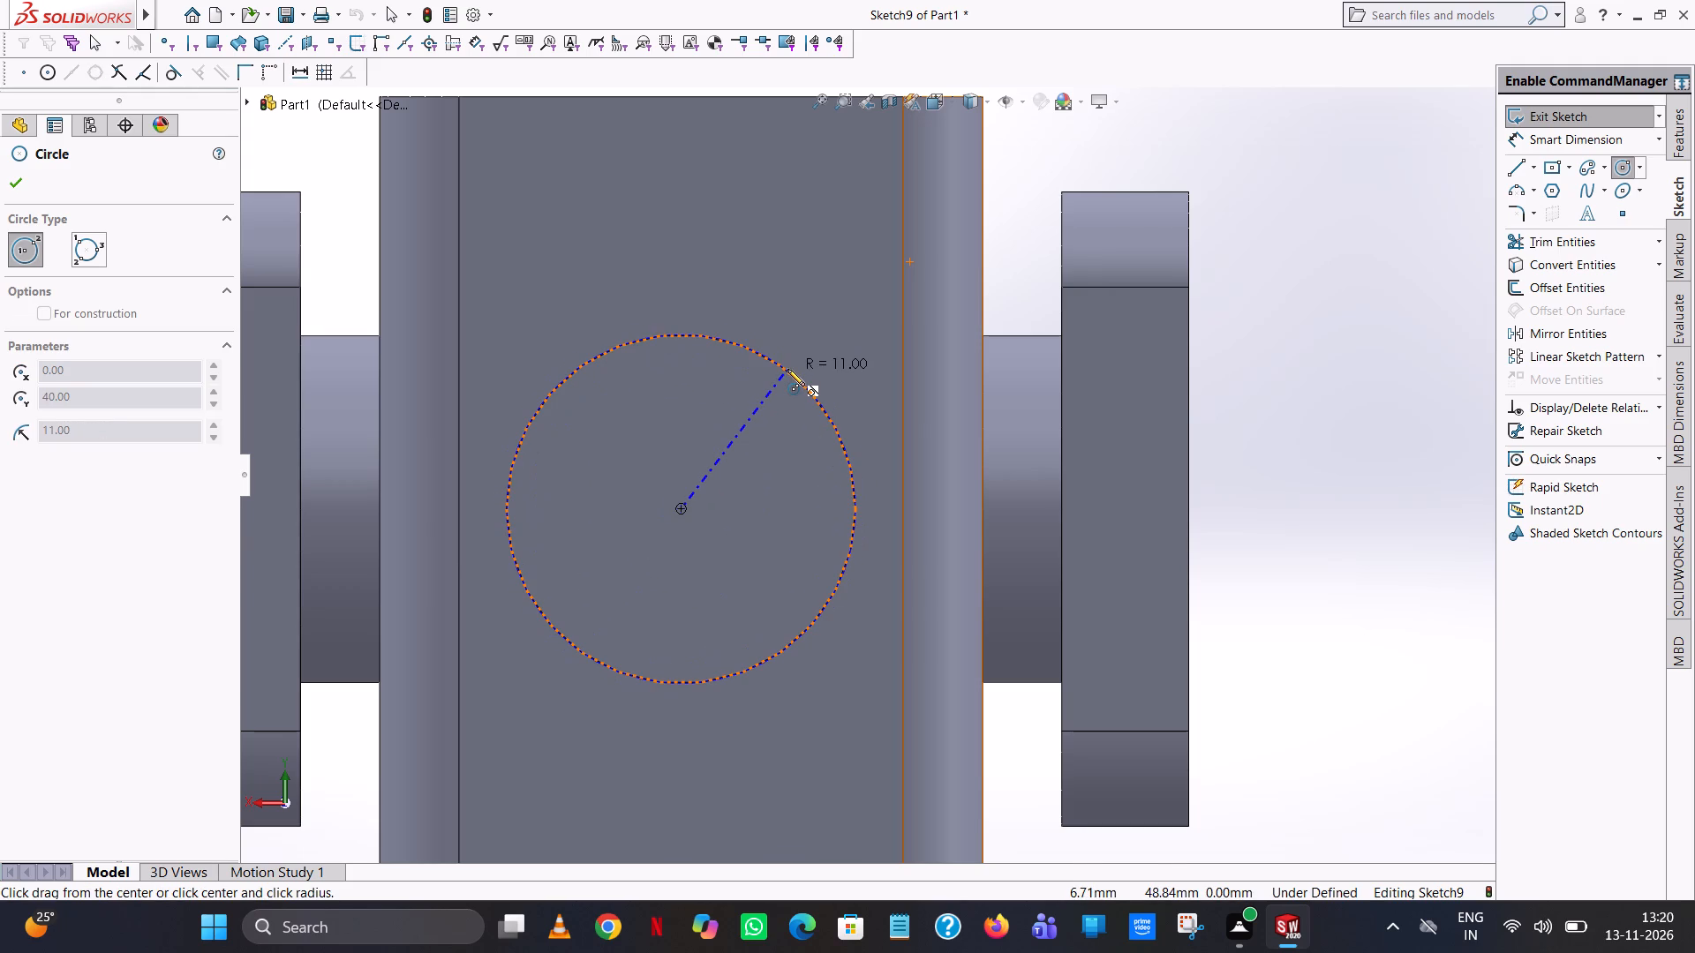
click(830, 340)
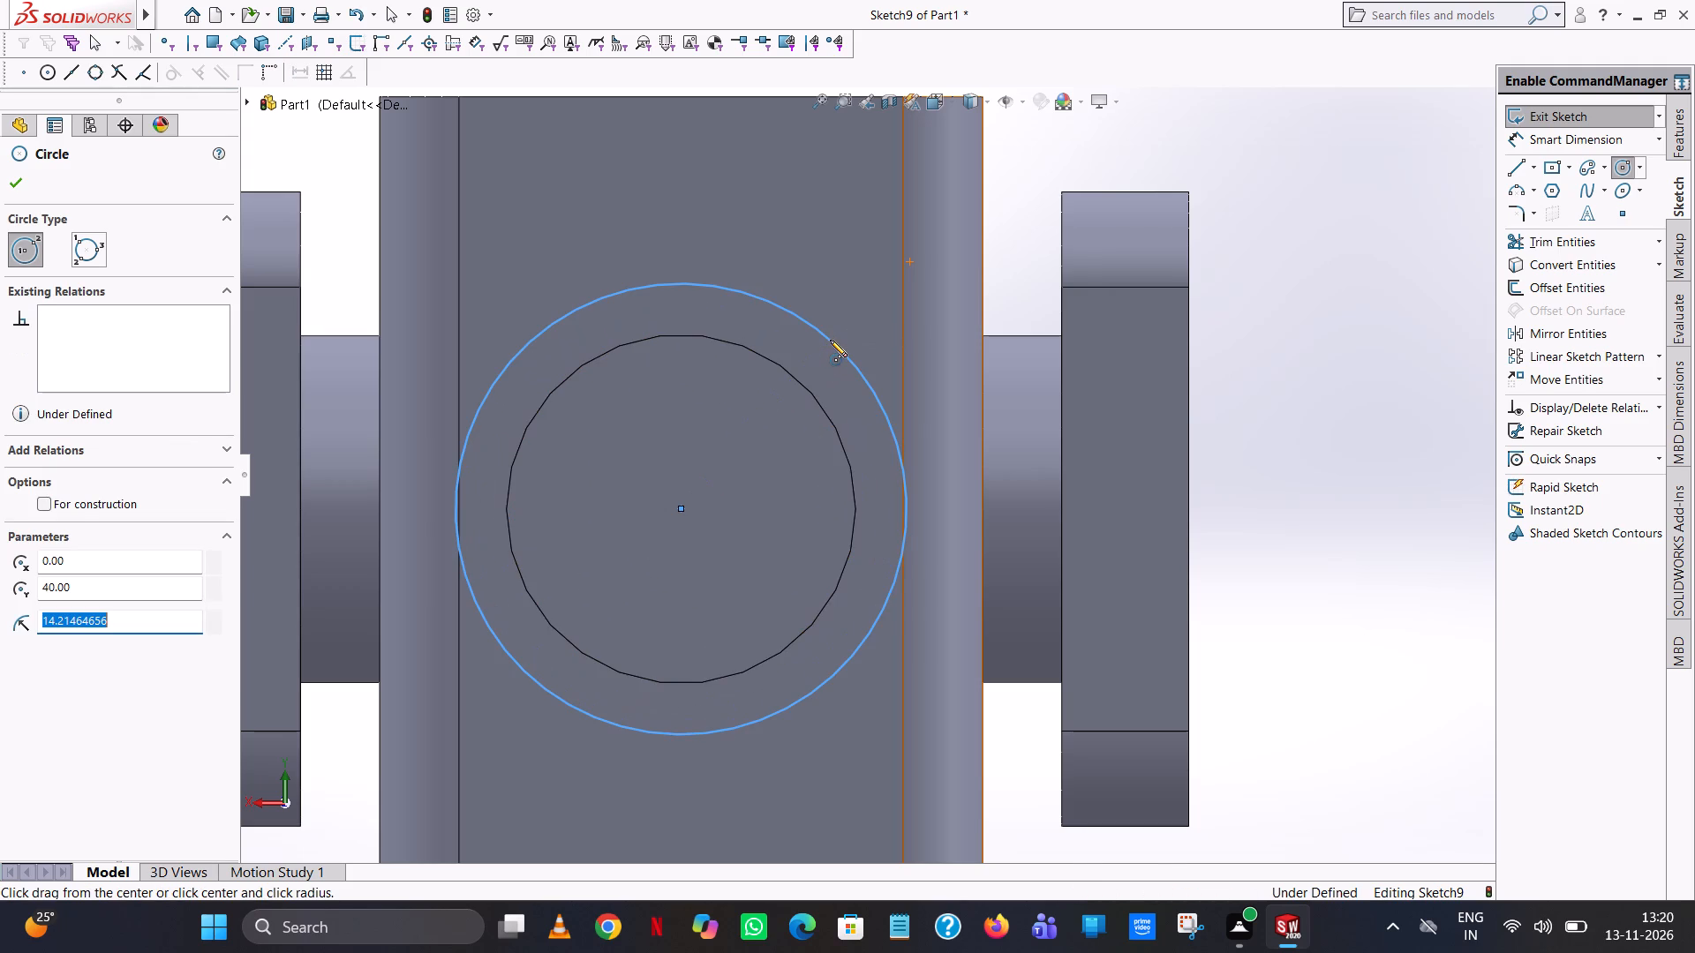
text(16)
key(Return)
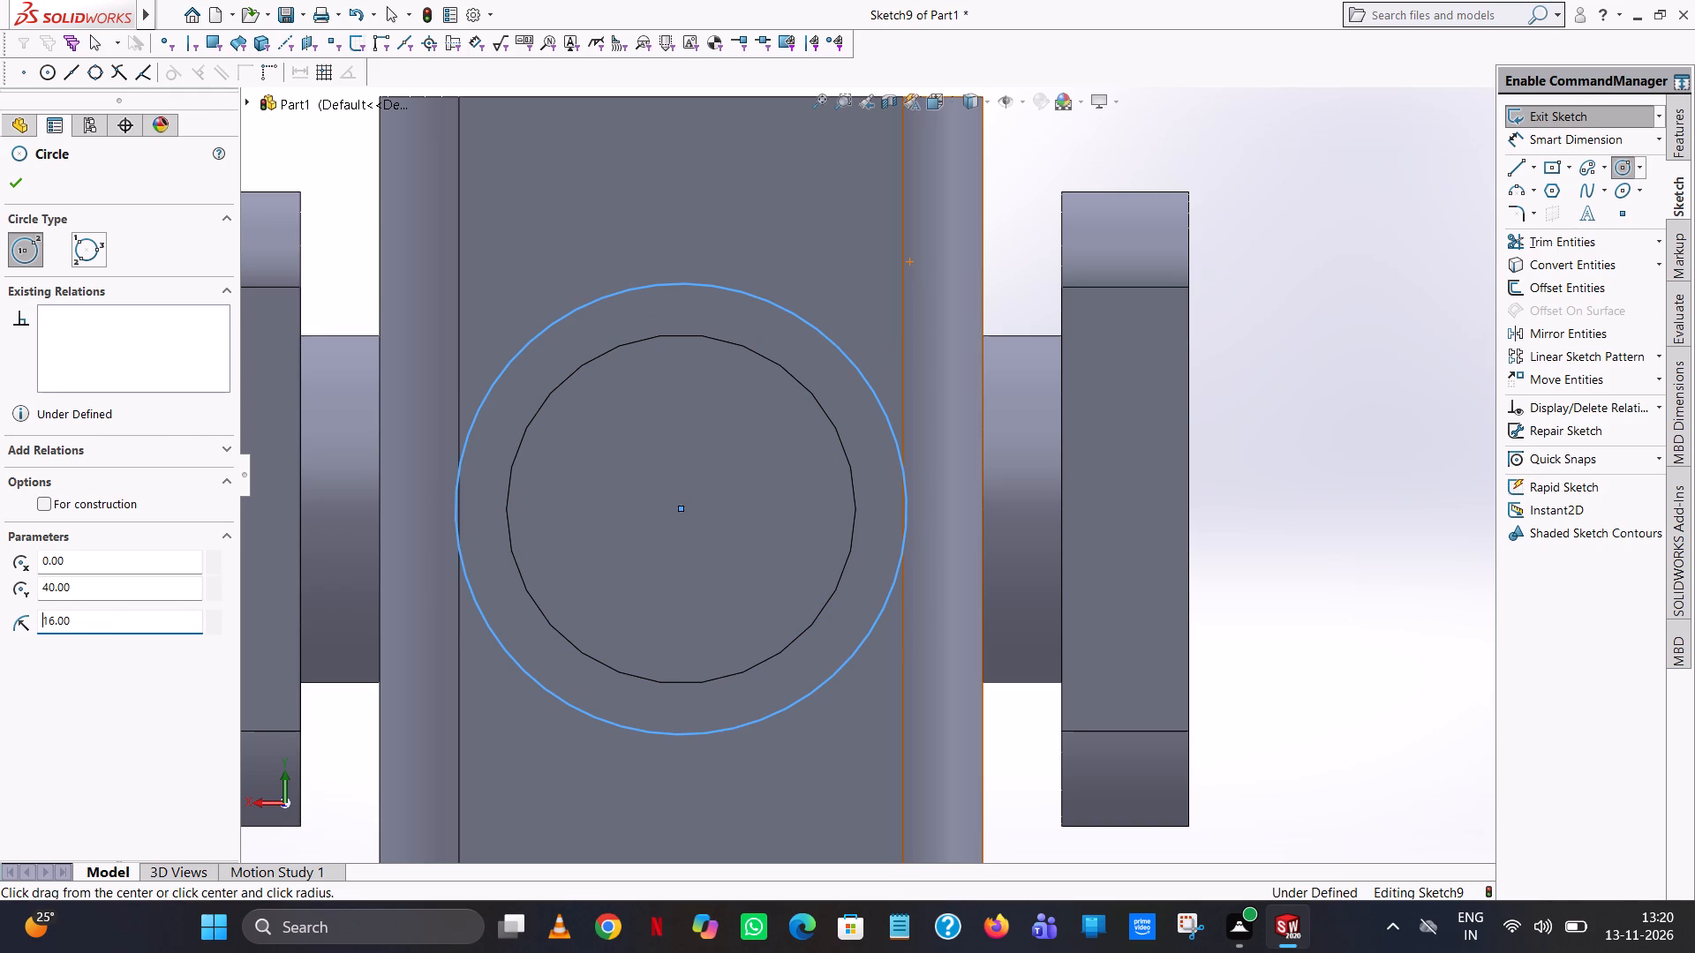
right_click(830, 340)
click(843, 348)
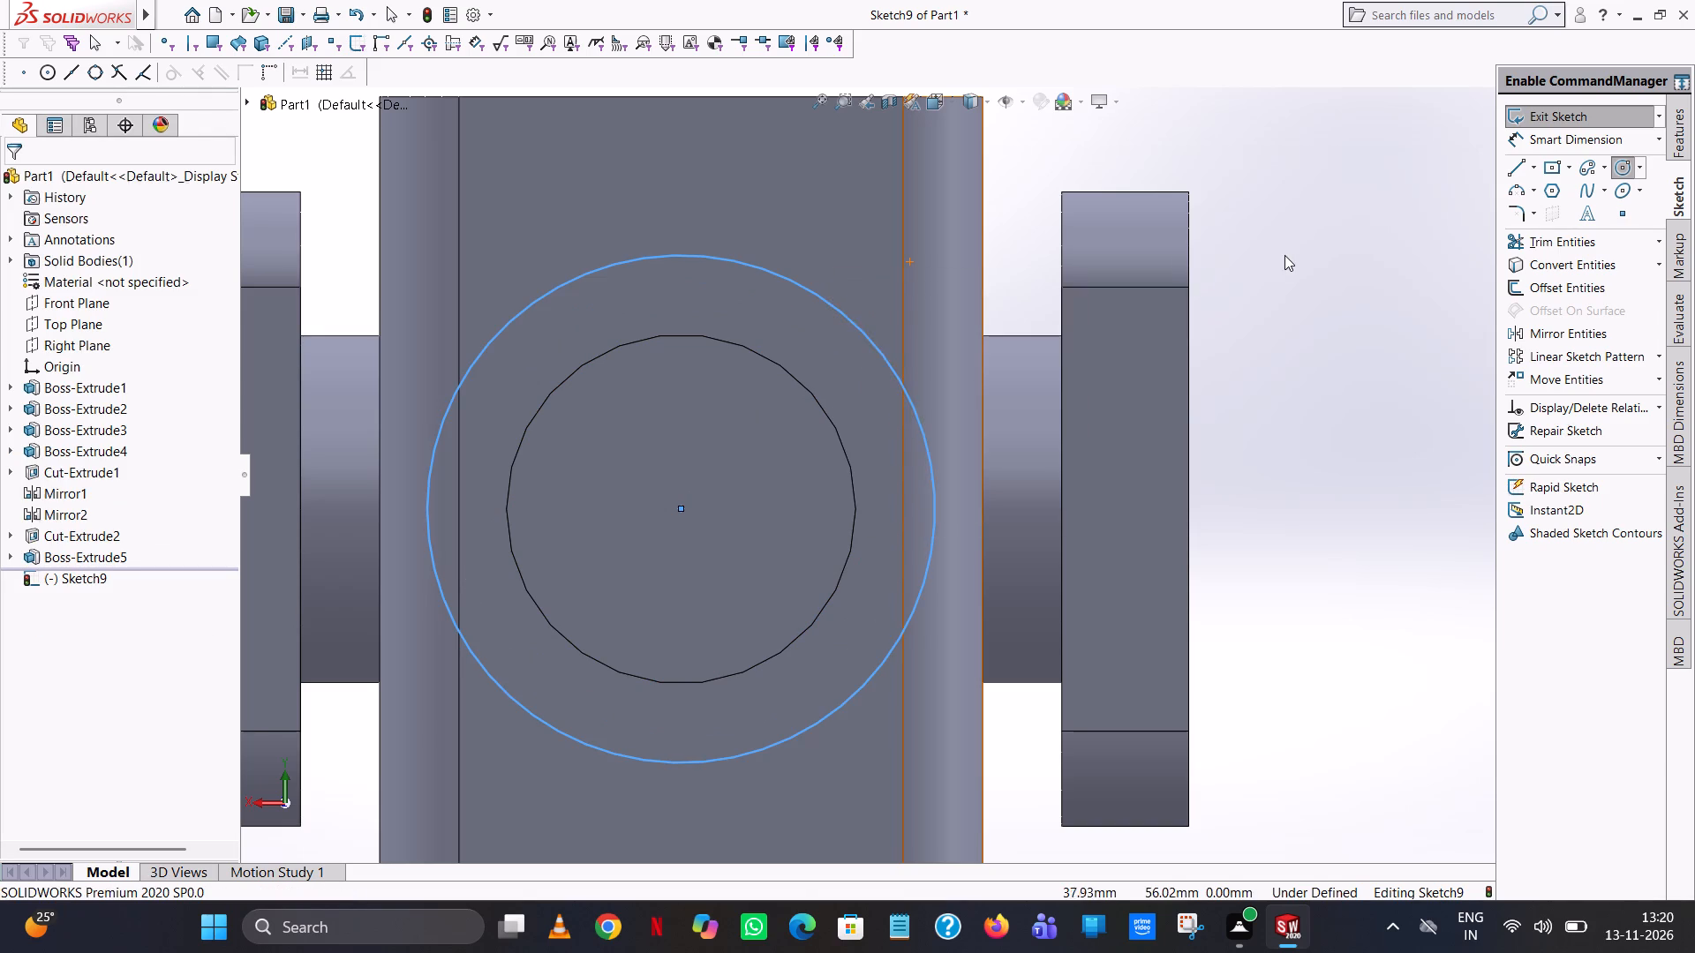
Dimension the new circle's diameter as 32 mm.
click(1627, 146)
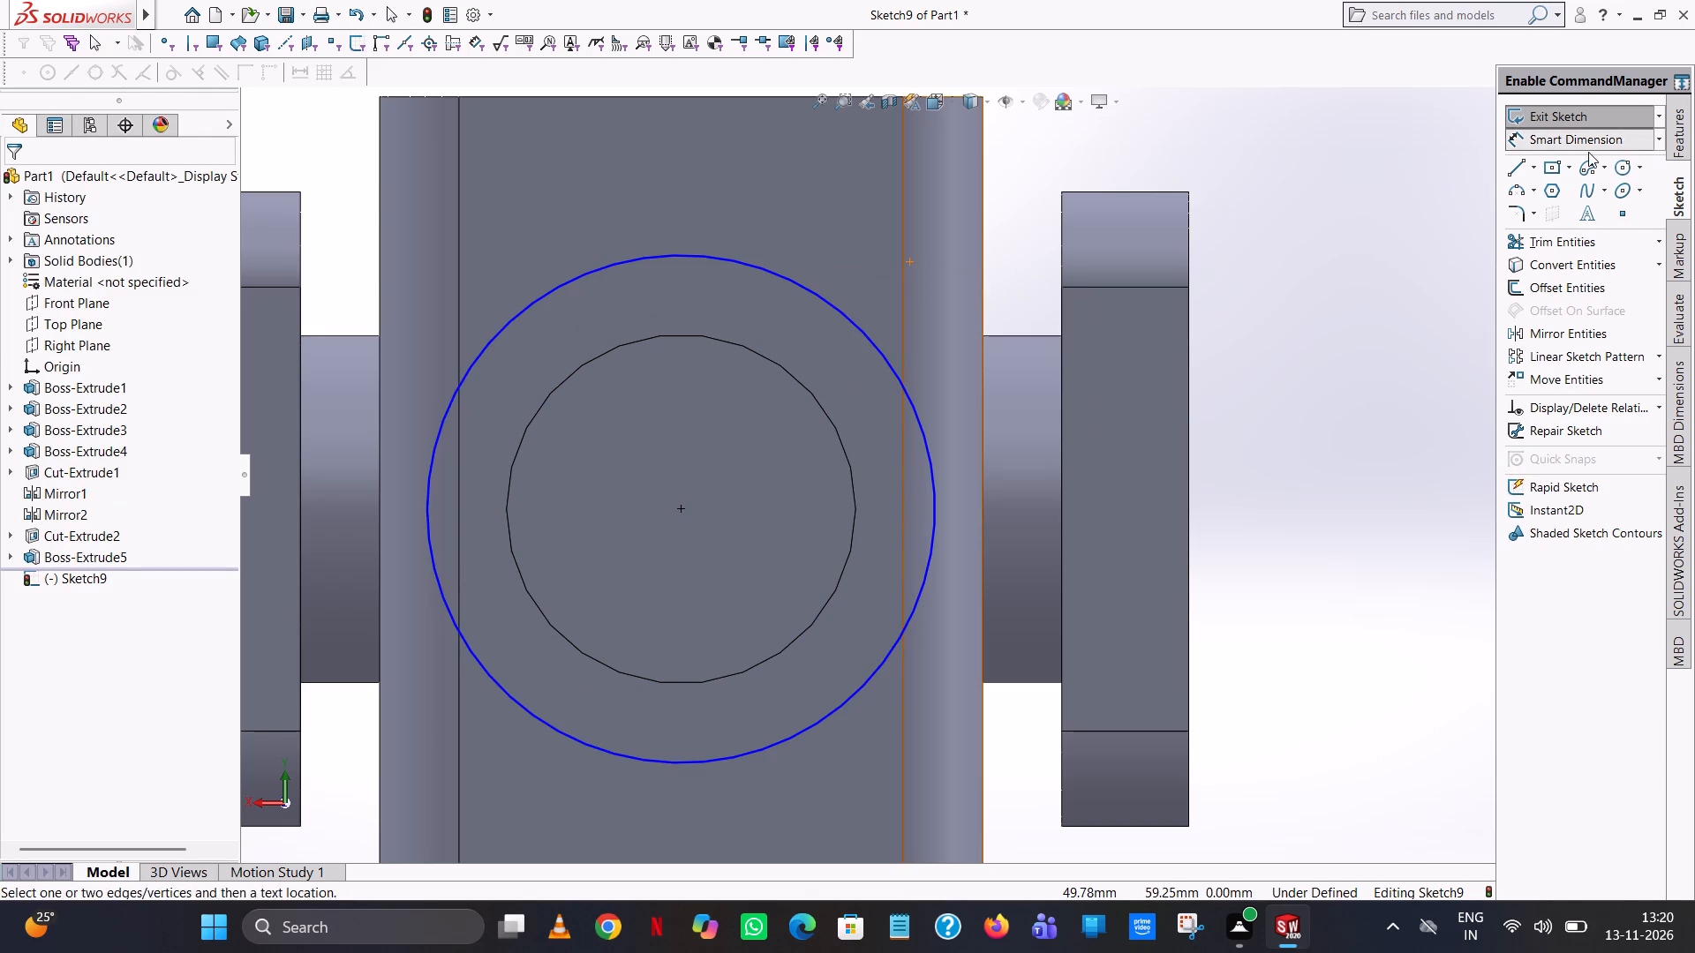
click(863, 336)
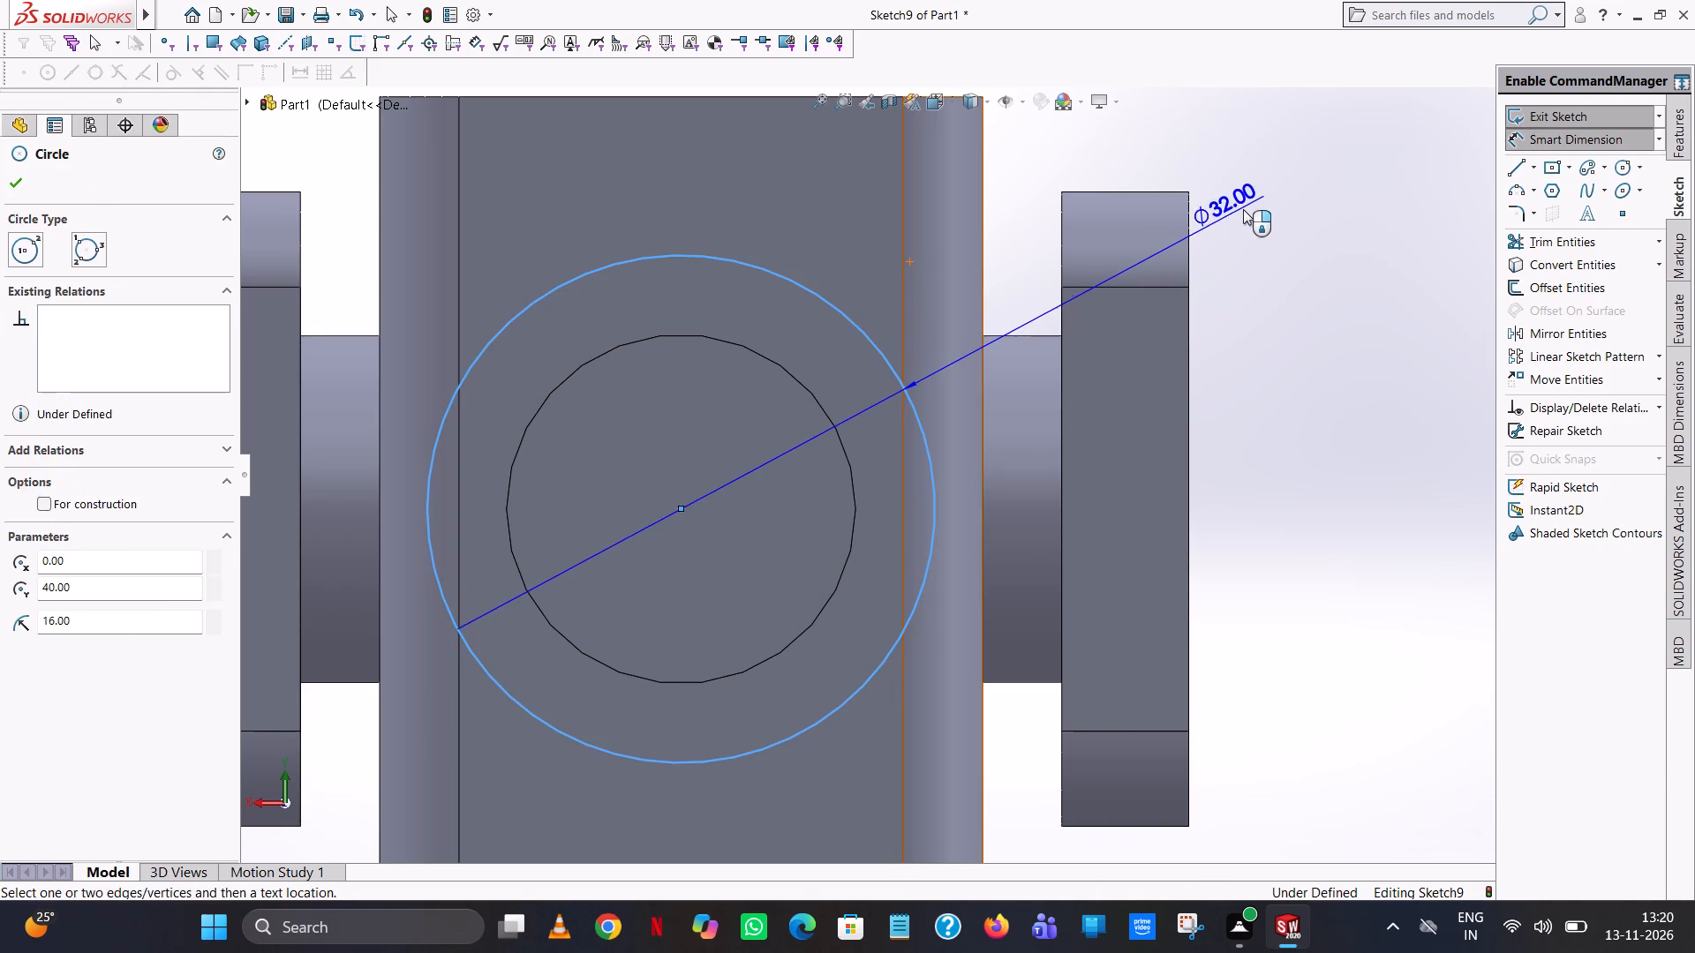
click(1244, 208)
click(1165, 184)
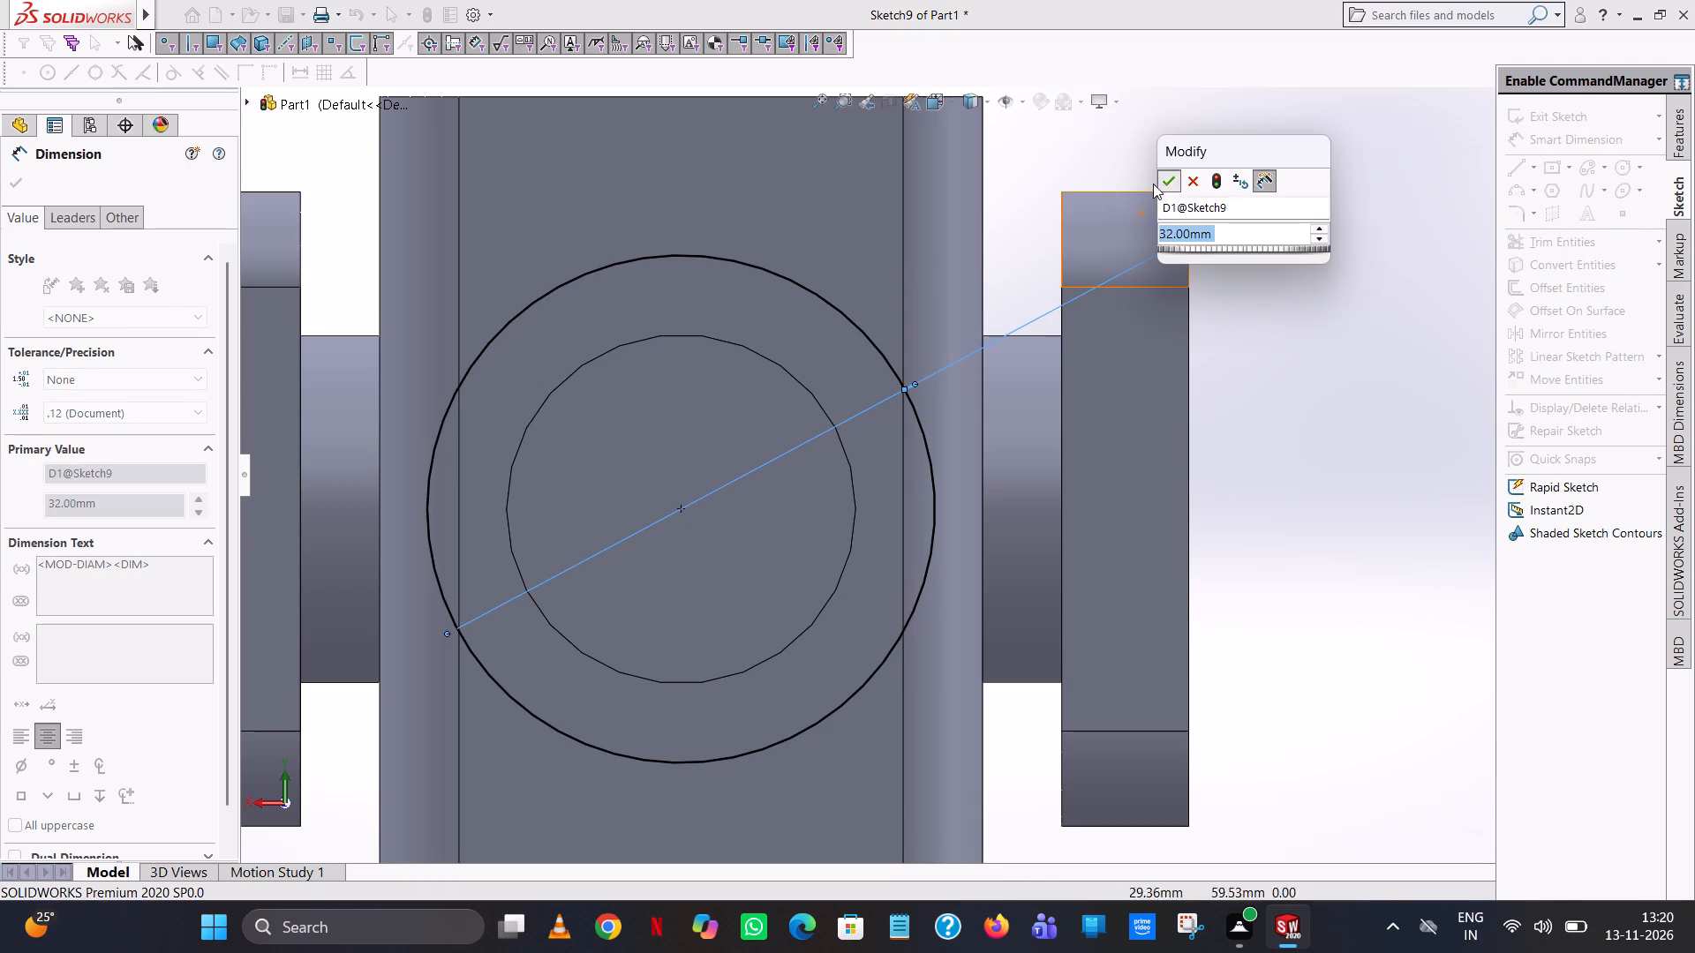
click(1341, 287)
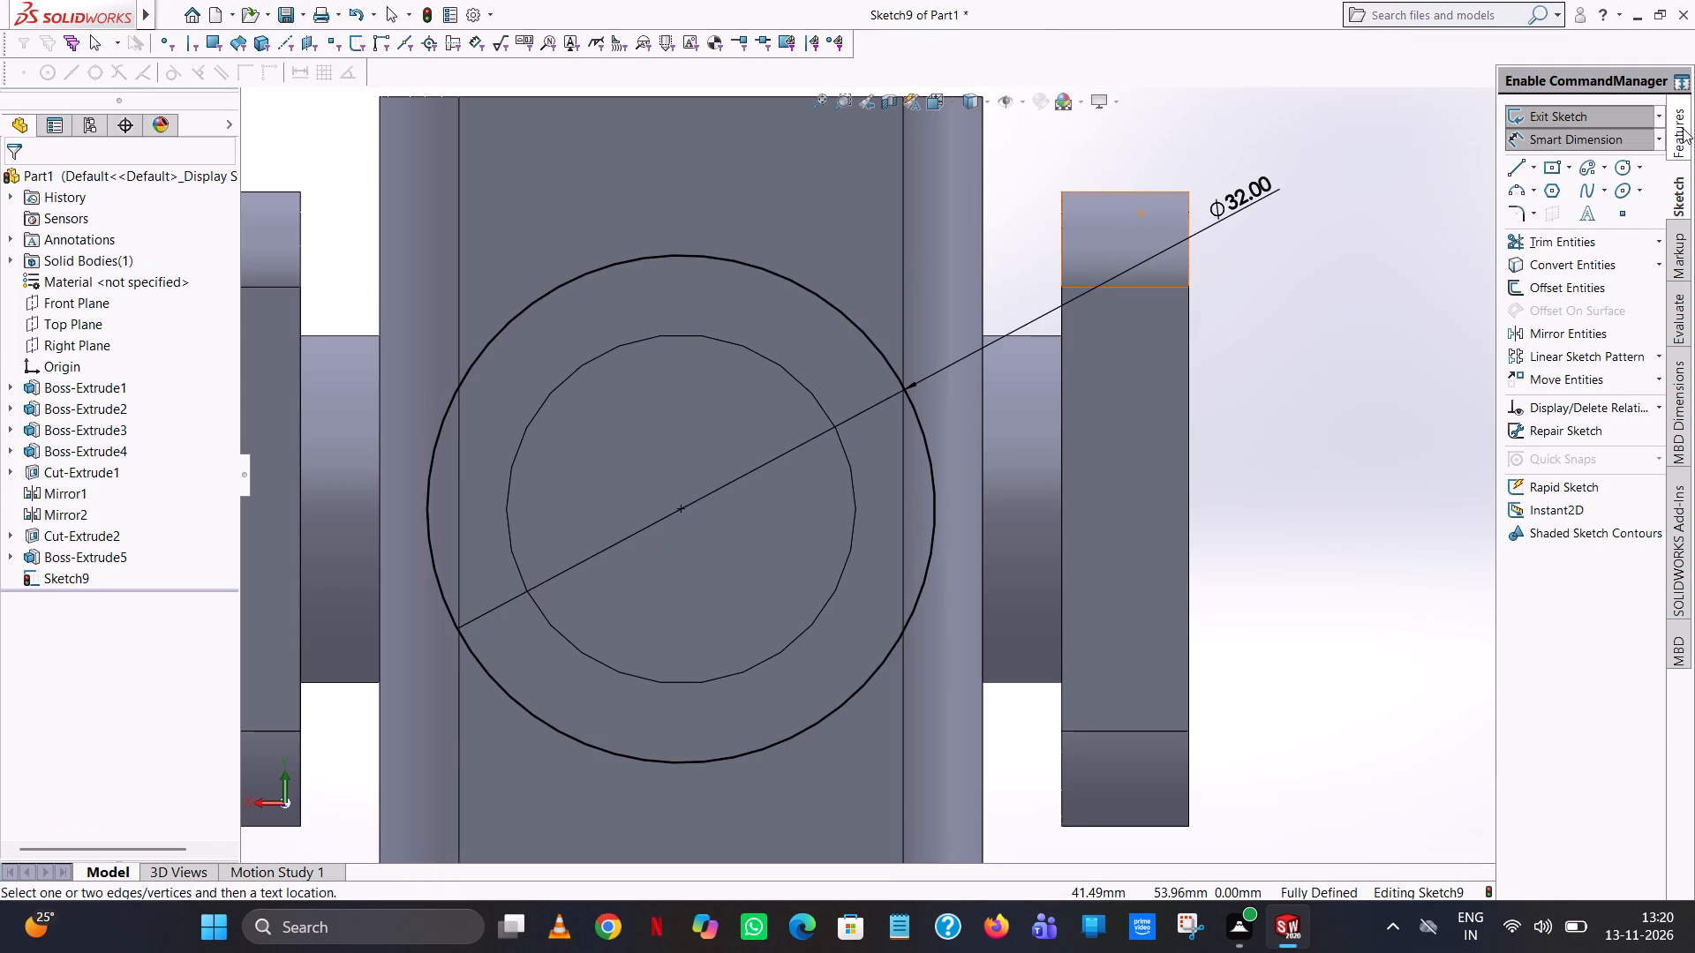
Extrude the 32 mm circle as a merged blind boss 8 mm outward from the round side boss.
click(1683, 128)
click(1565, 114)
scroll(1296, 379, up, 12)
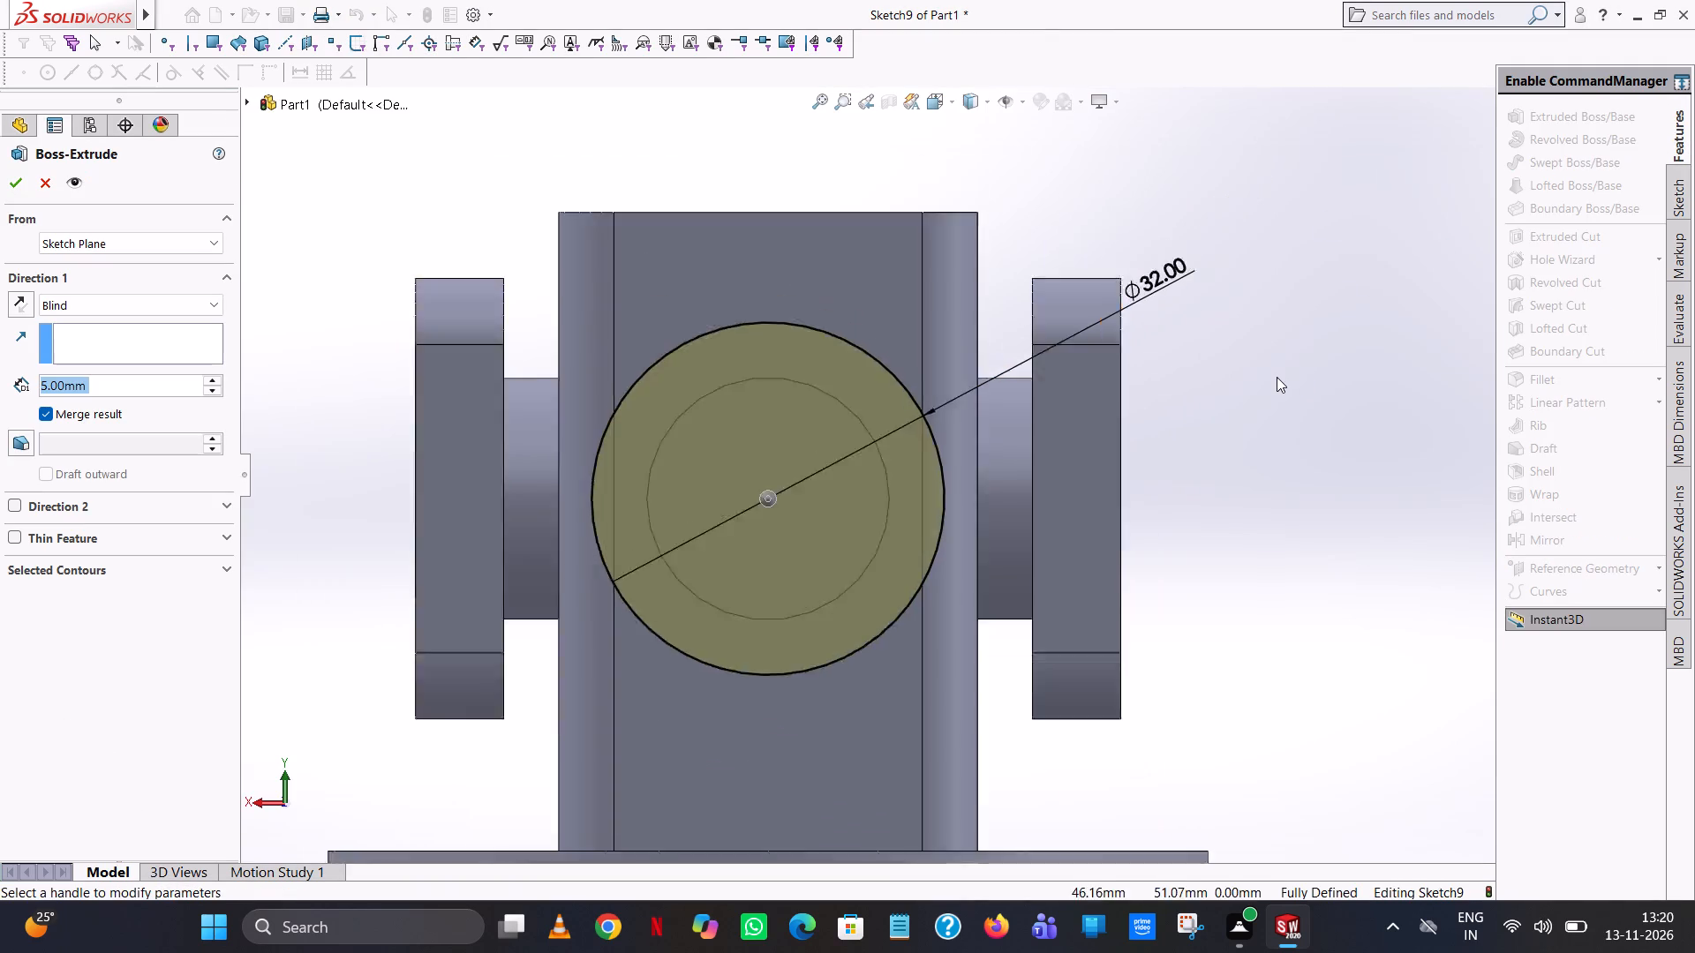
scroll(1277, 377, up, 4)
scroll(1078, 386, up, 1)
middle_drag(1078, 387, 1277, 479)
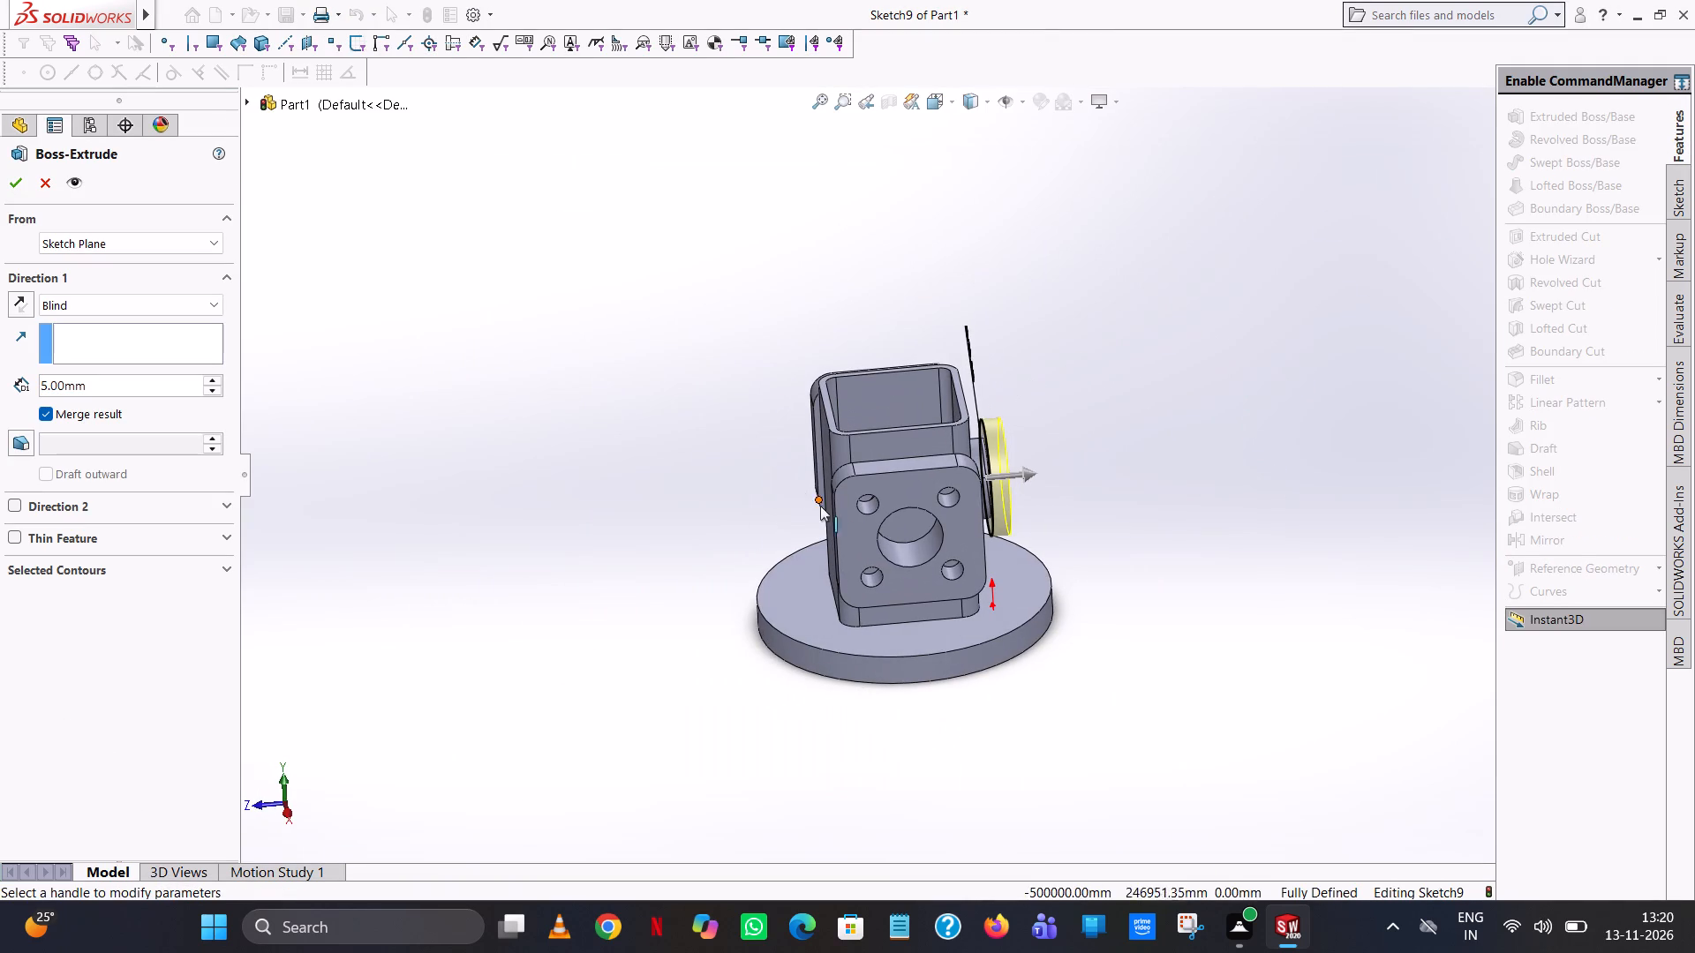
scroll(1000, 474, down, 8)
middle_drag(995, 473, 978, 450)
scroll(976, 447, up, 1)
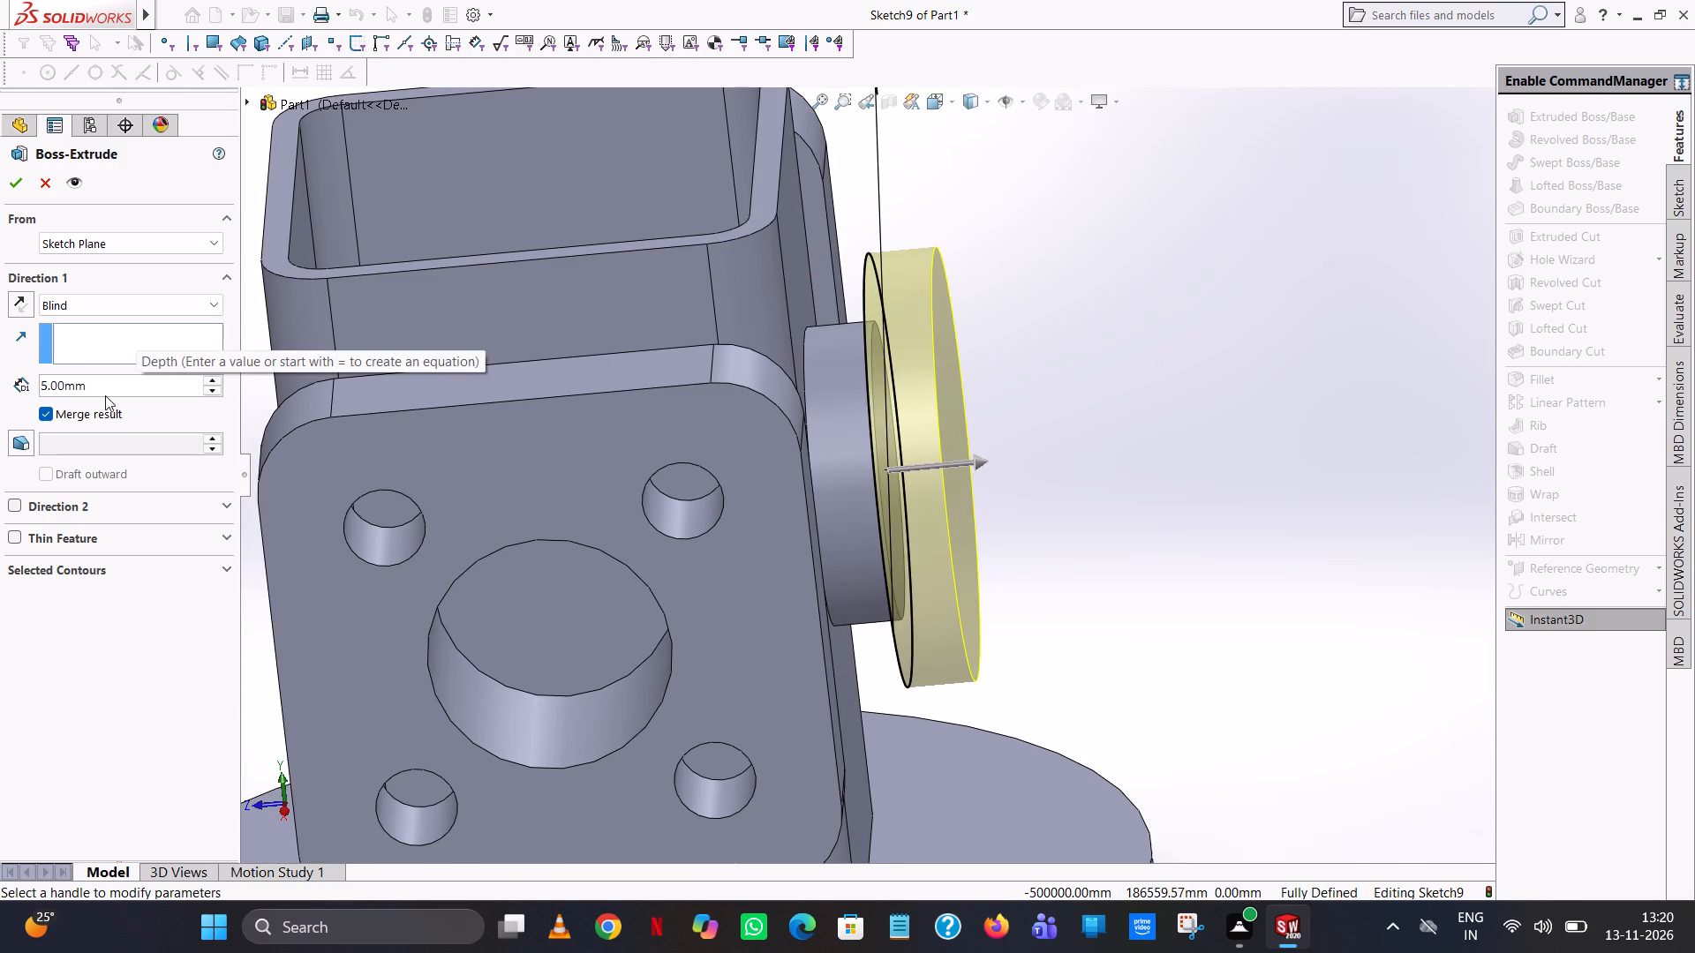
double_click(100, 396)
double_click(111, 381)
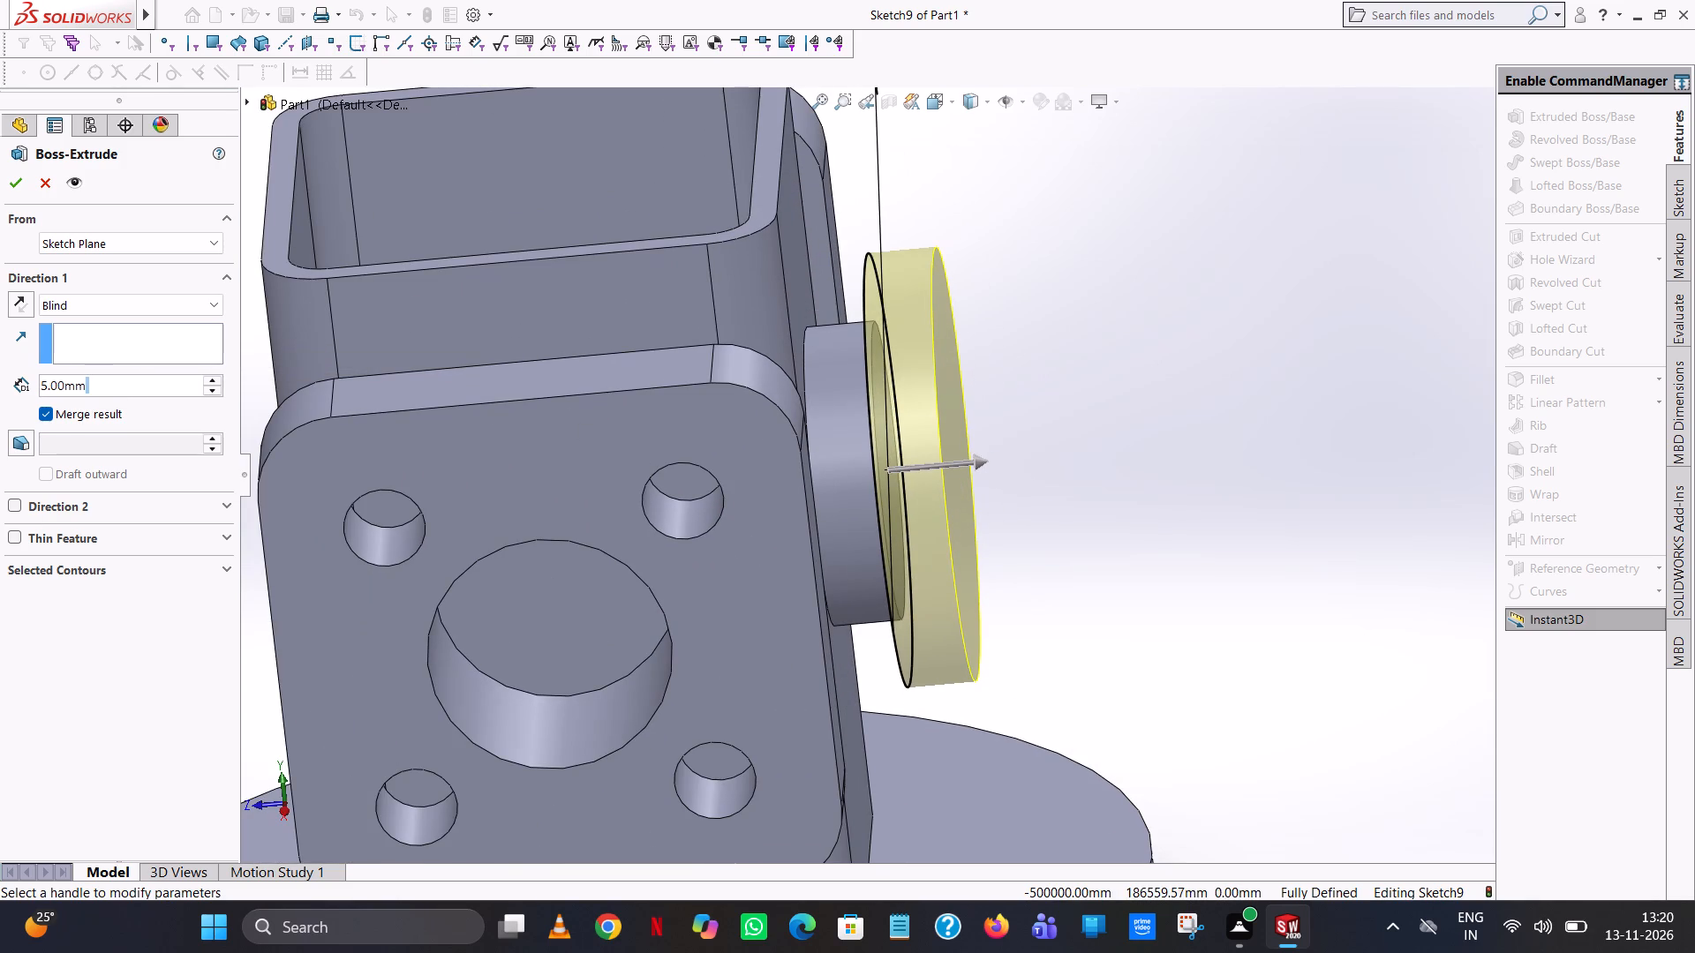
key(8)
key(Return)
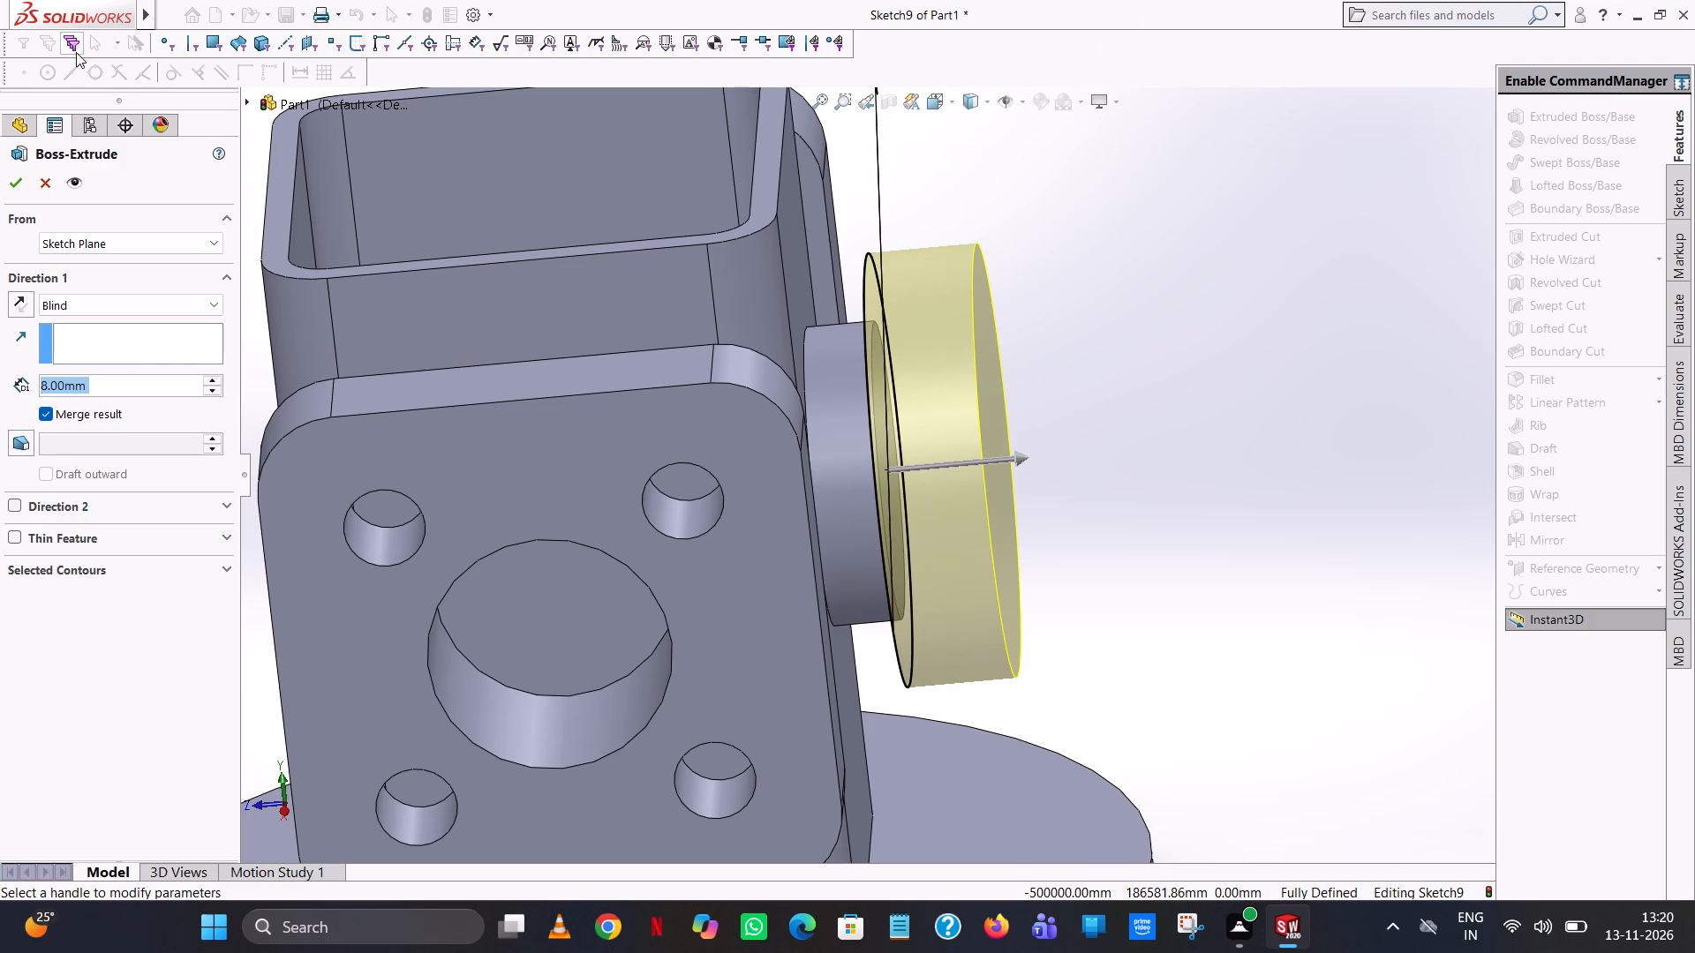
click(18, 184)
click(1147, 350)
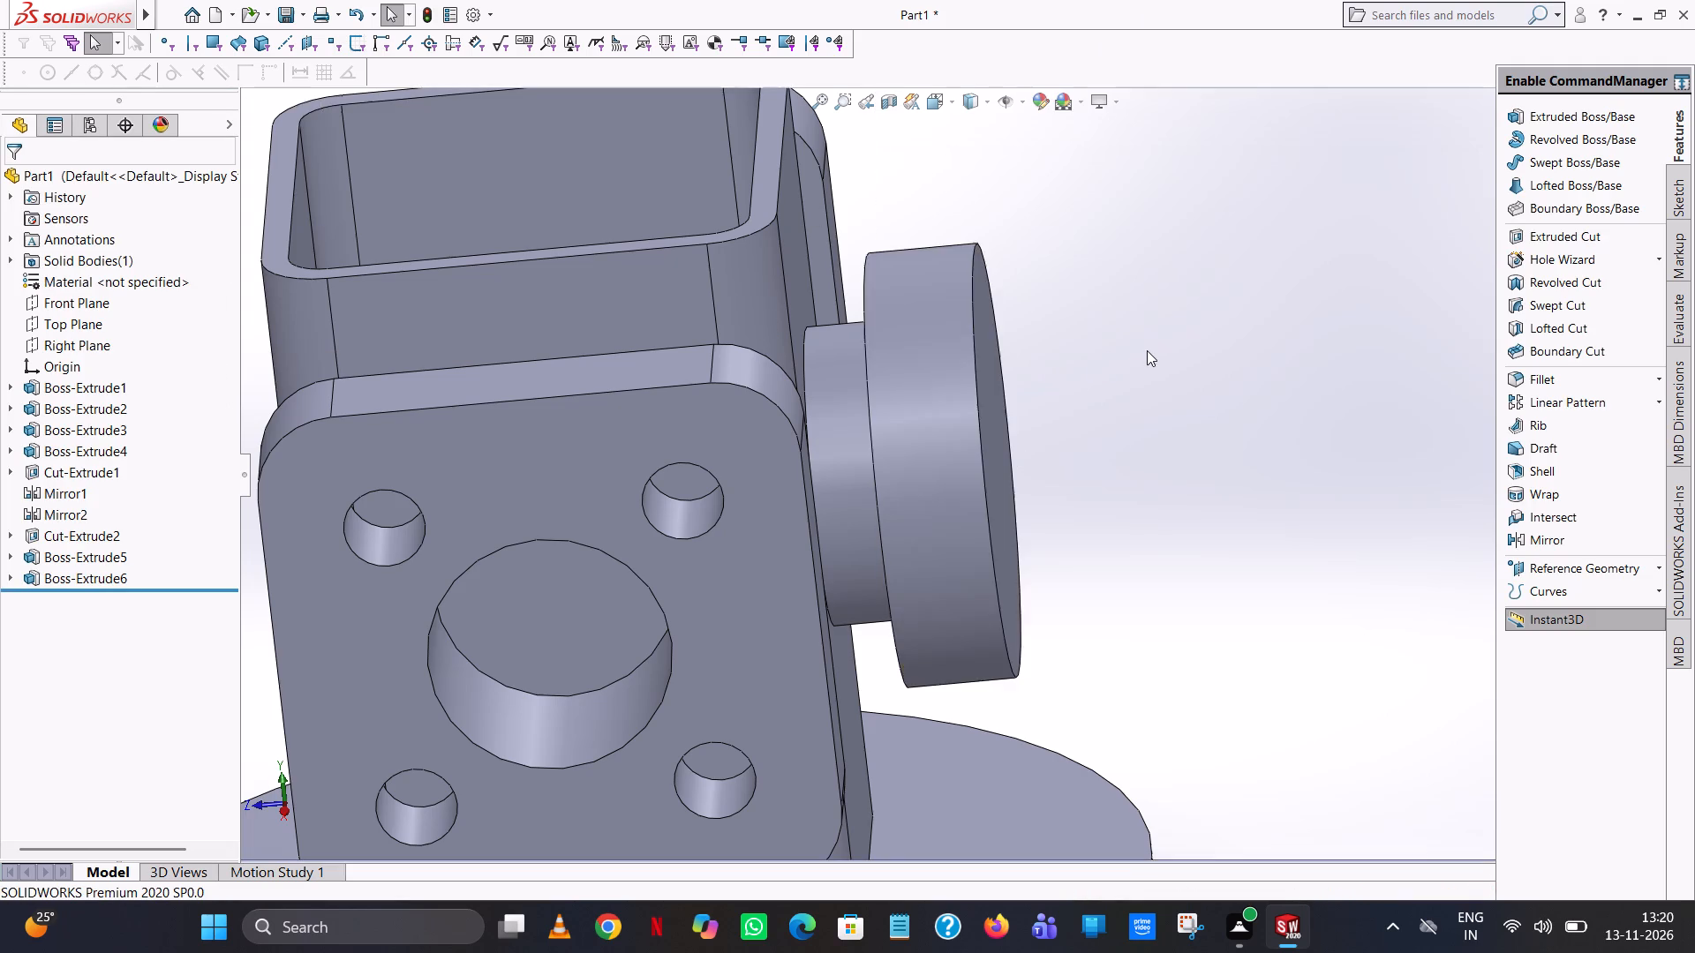
Start an extruded-cut sketch on the round side flange's outer face and draw a concentric circle with a 12.5 mm radius.
scroll(1147, 350, up, 5)
middle_drag(1121, 362, 960, 446)
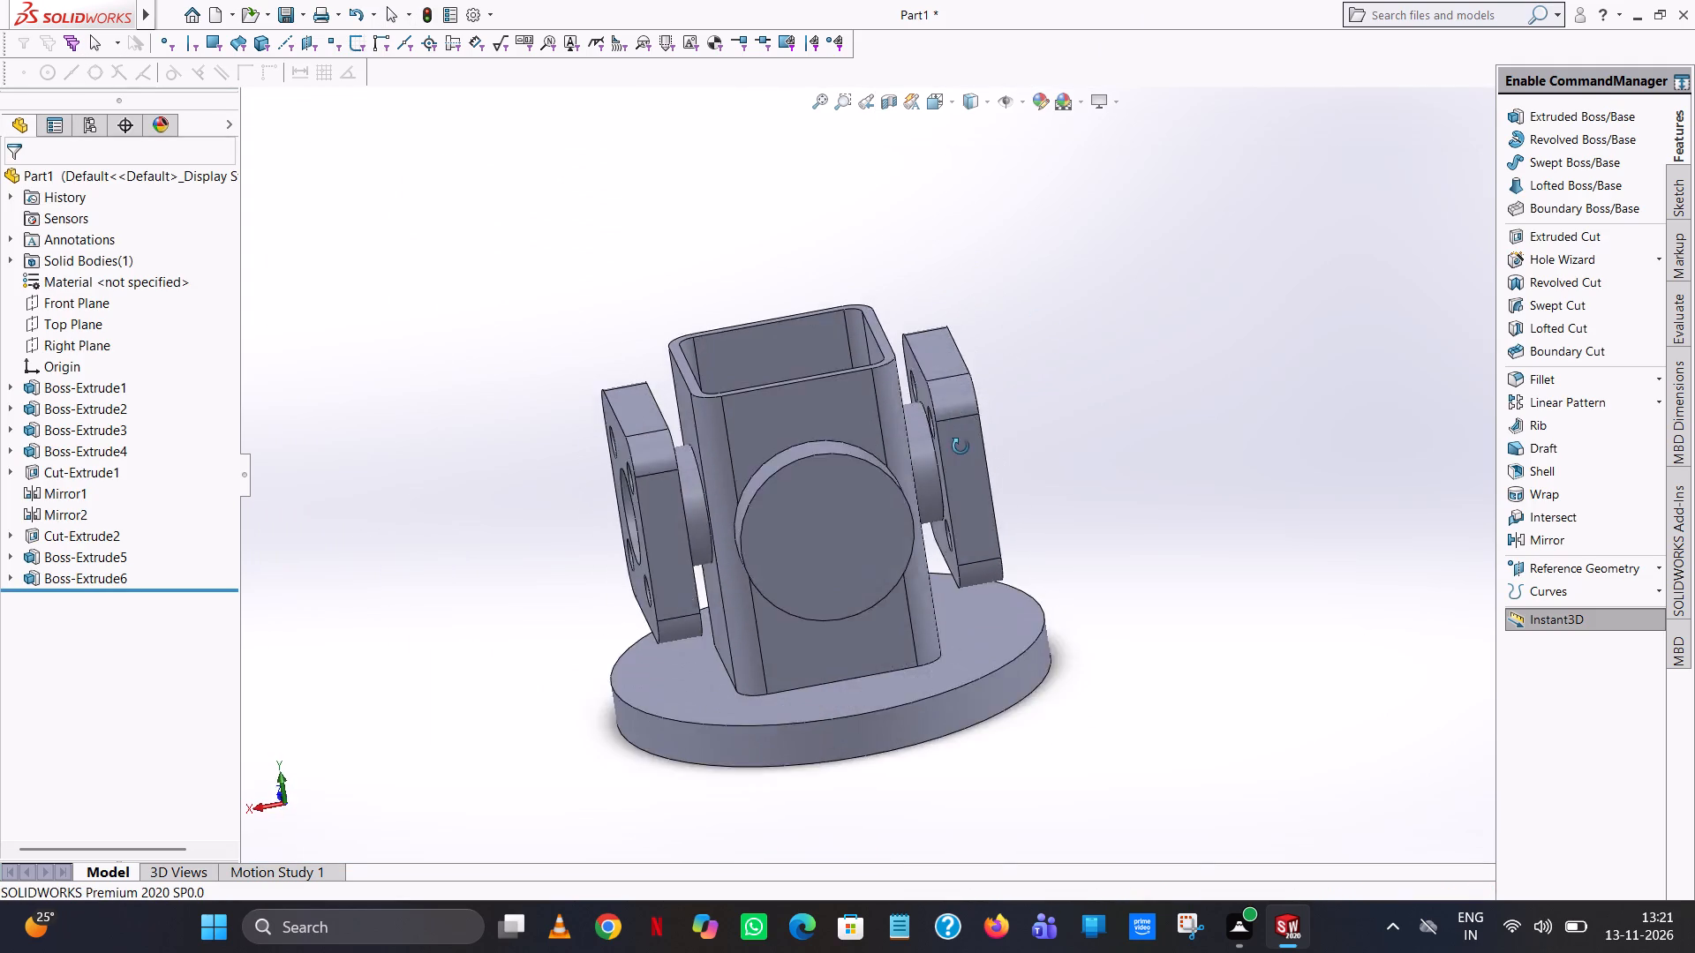
middle_drag(960, 446, 990, 379)
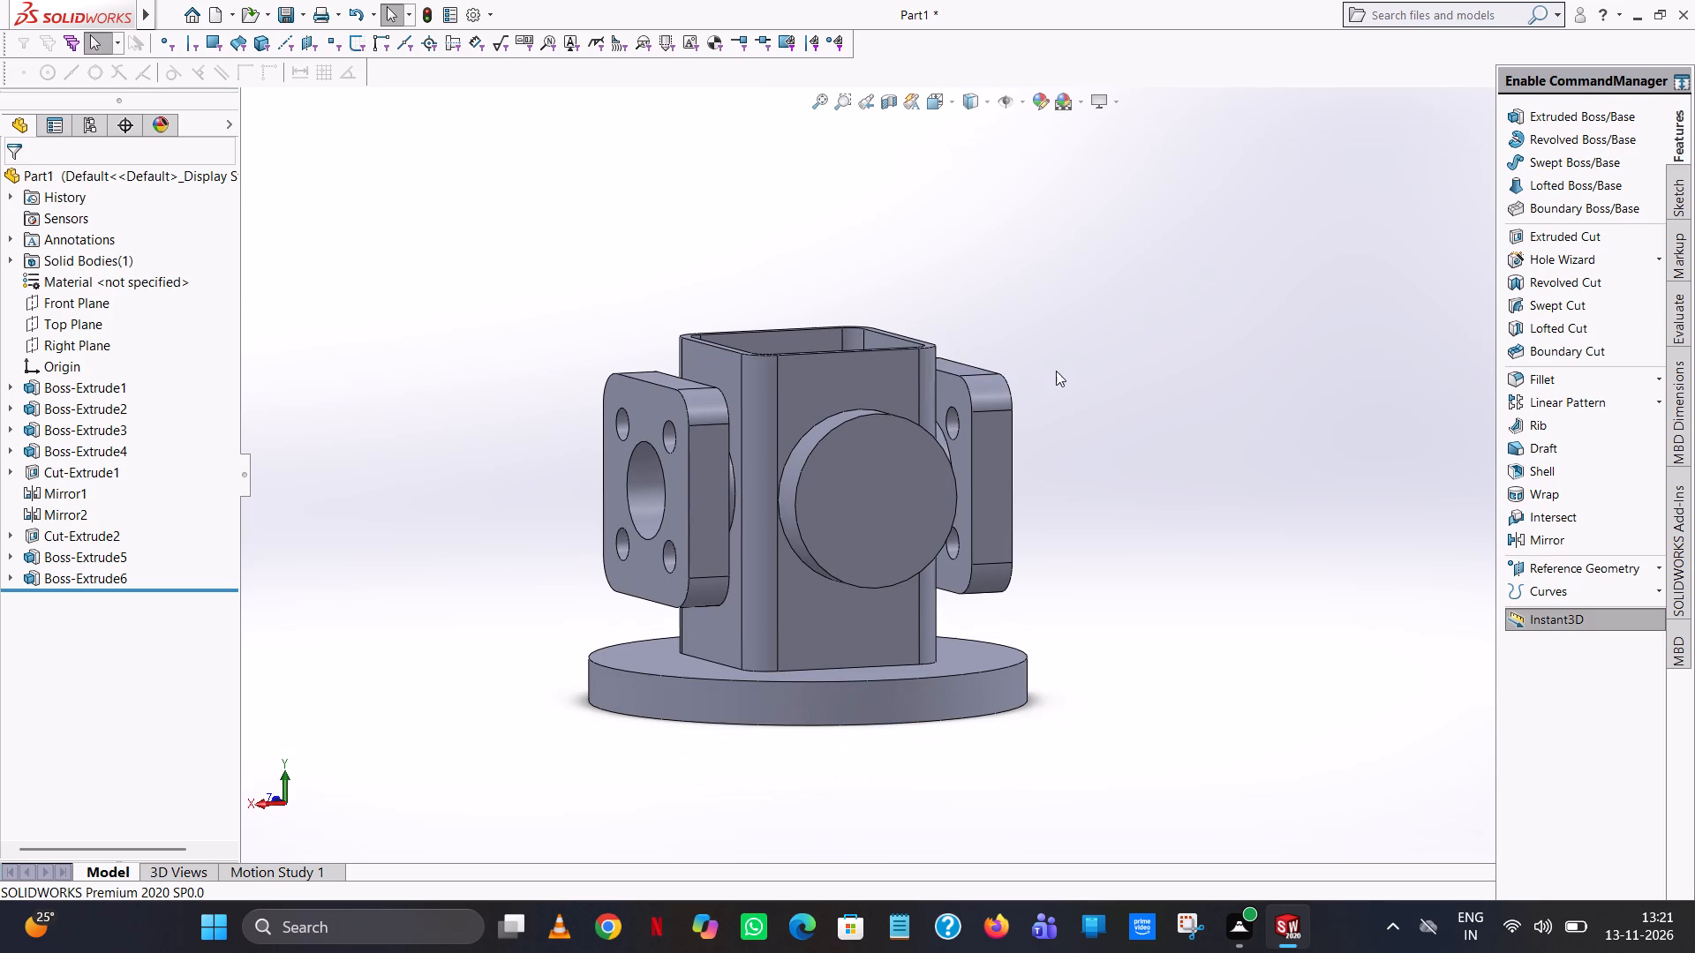
click(1587, 234)
click(851, 454)
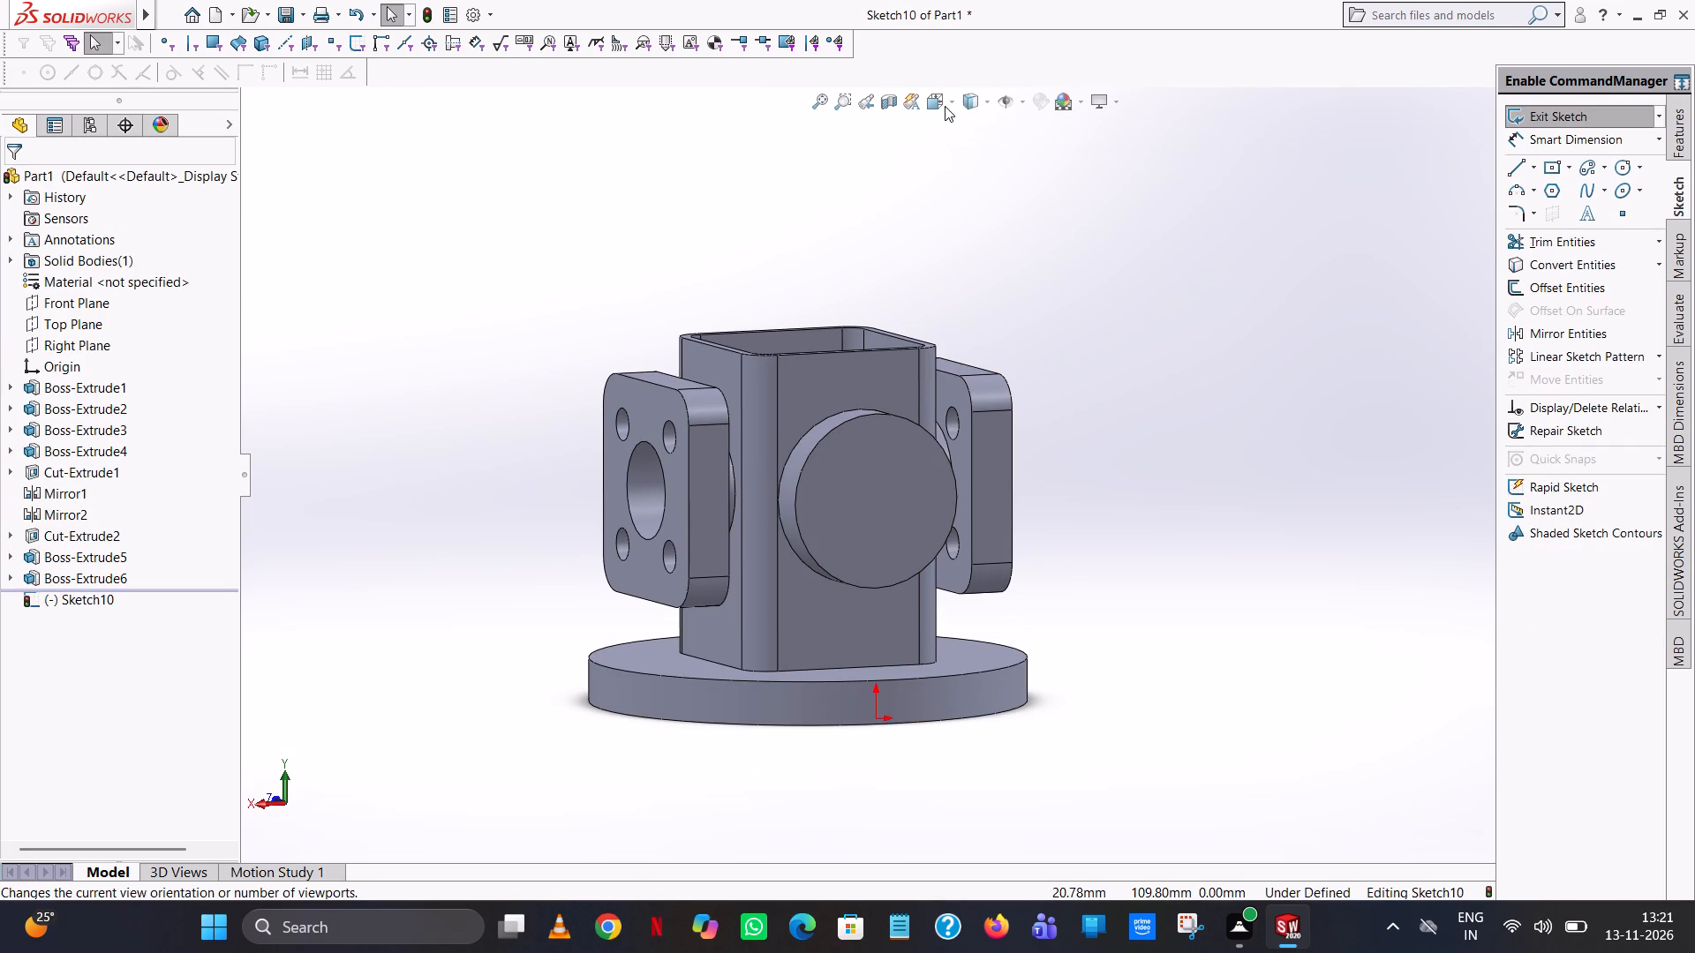
click(950, 103)
click(1044, 191)
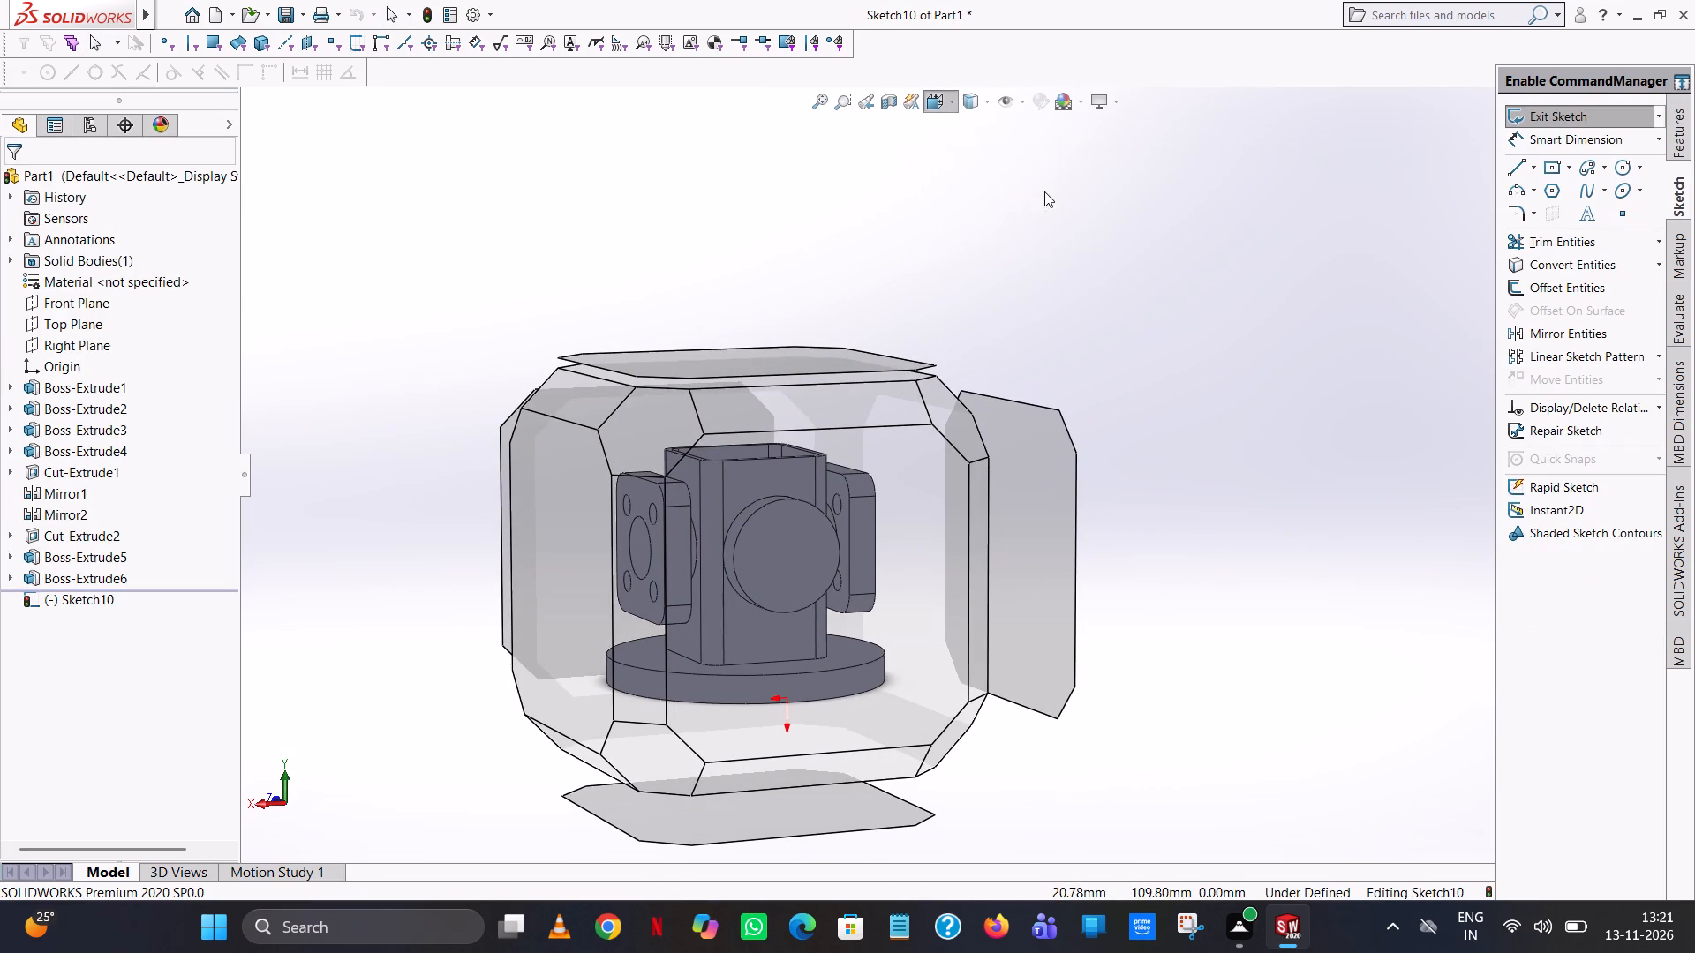
click(1623, 170)
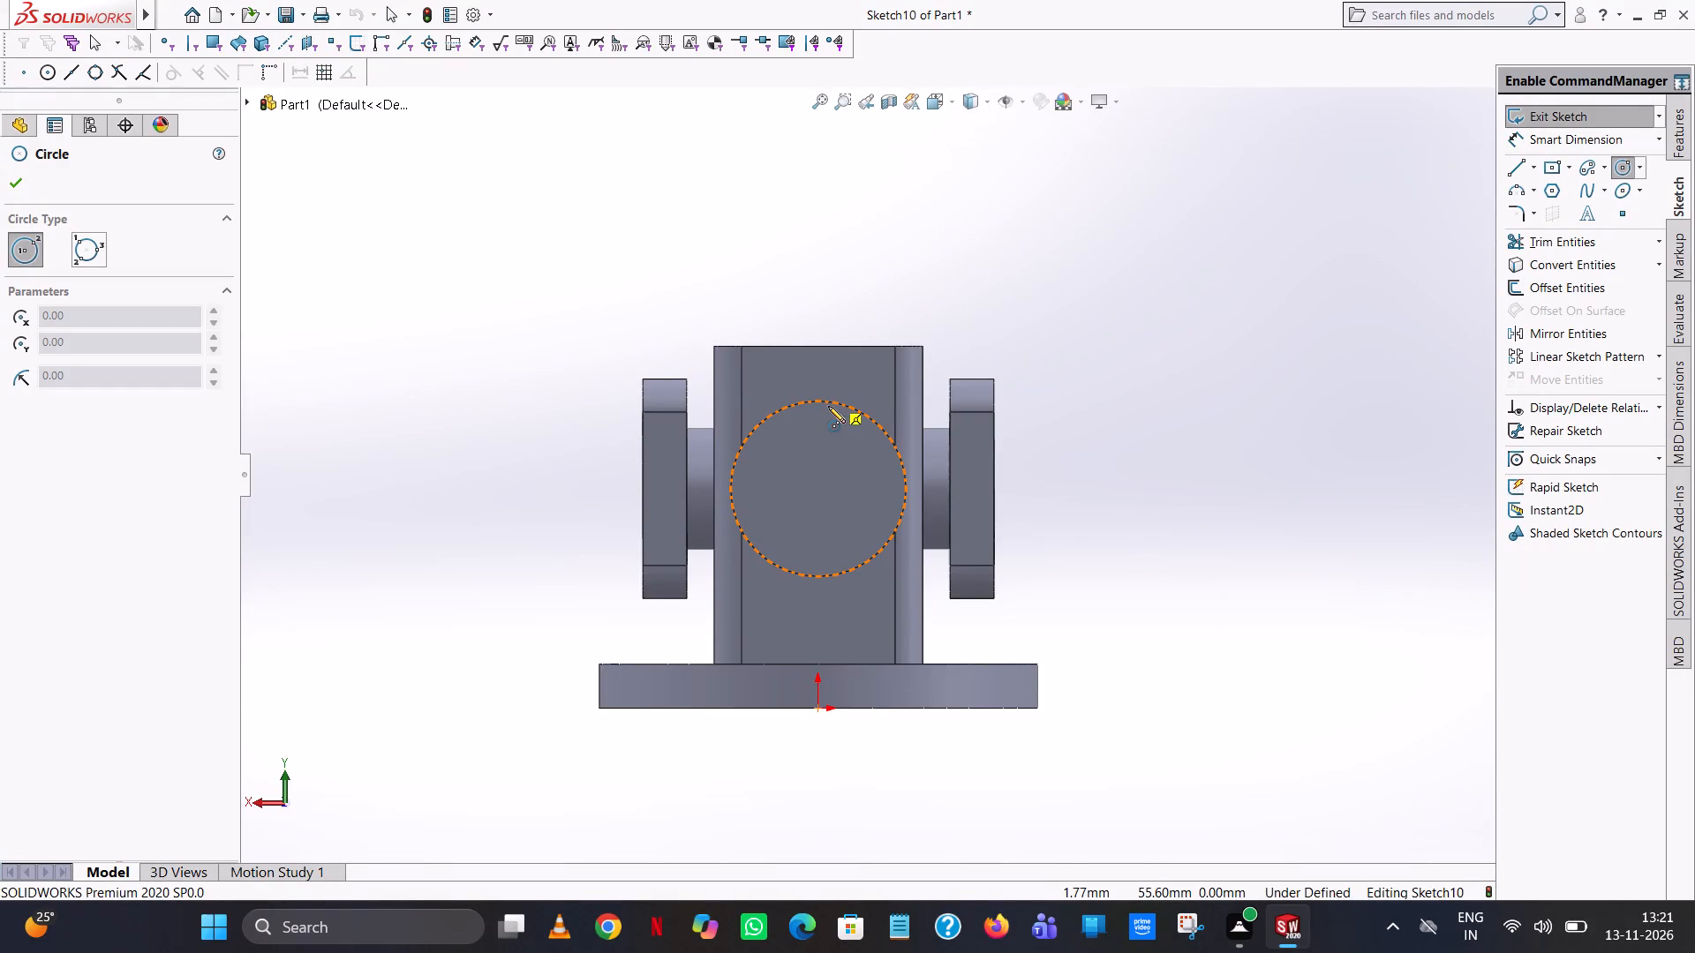
scroll(828, 406, down, 5)
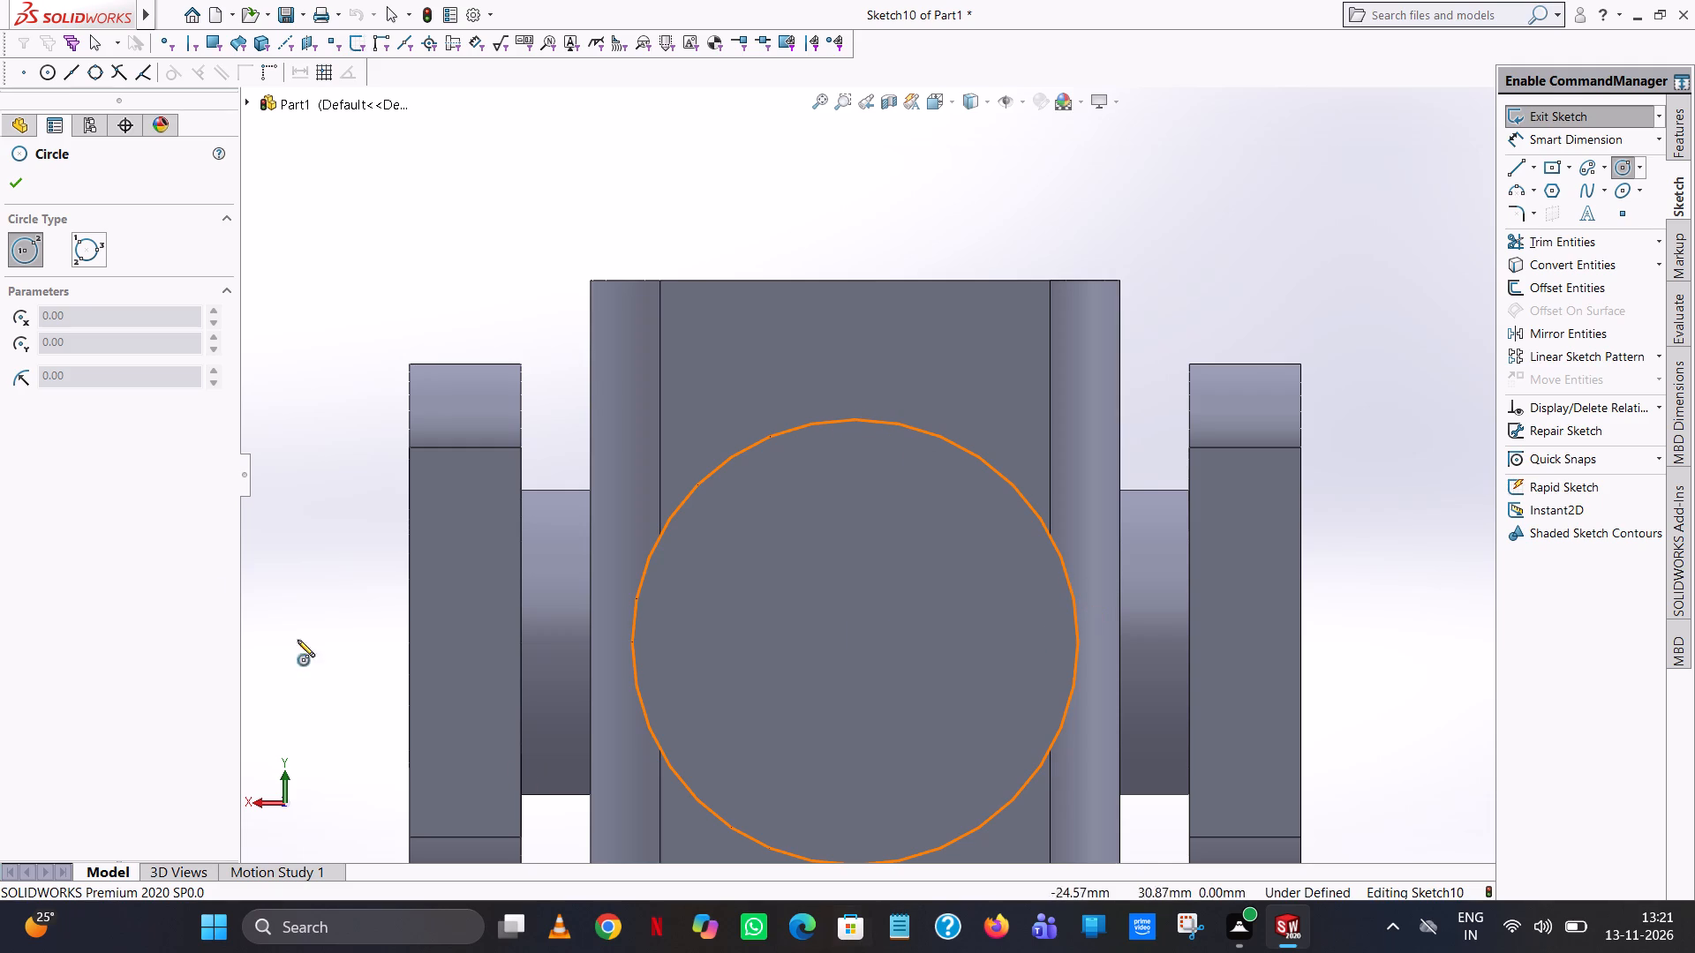
scroll(1240, 302, up, 8)
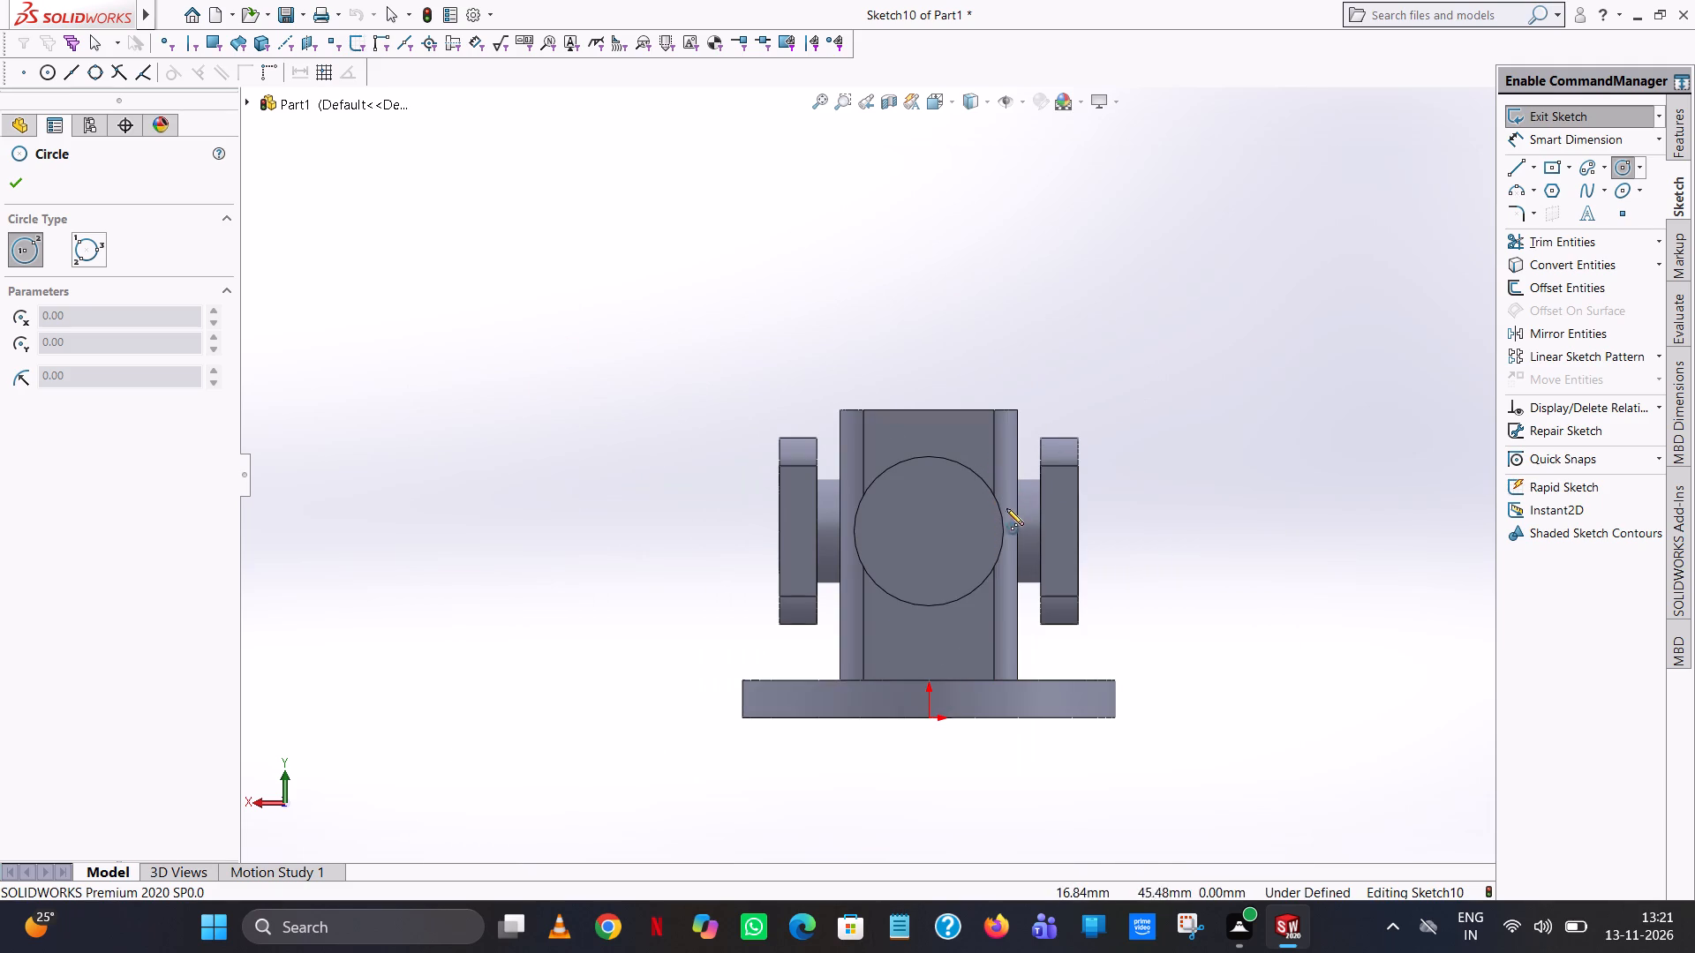
scroll(1004, 544, down, 8)
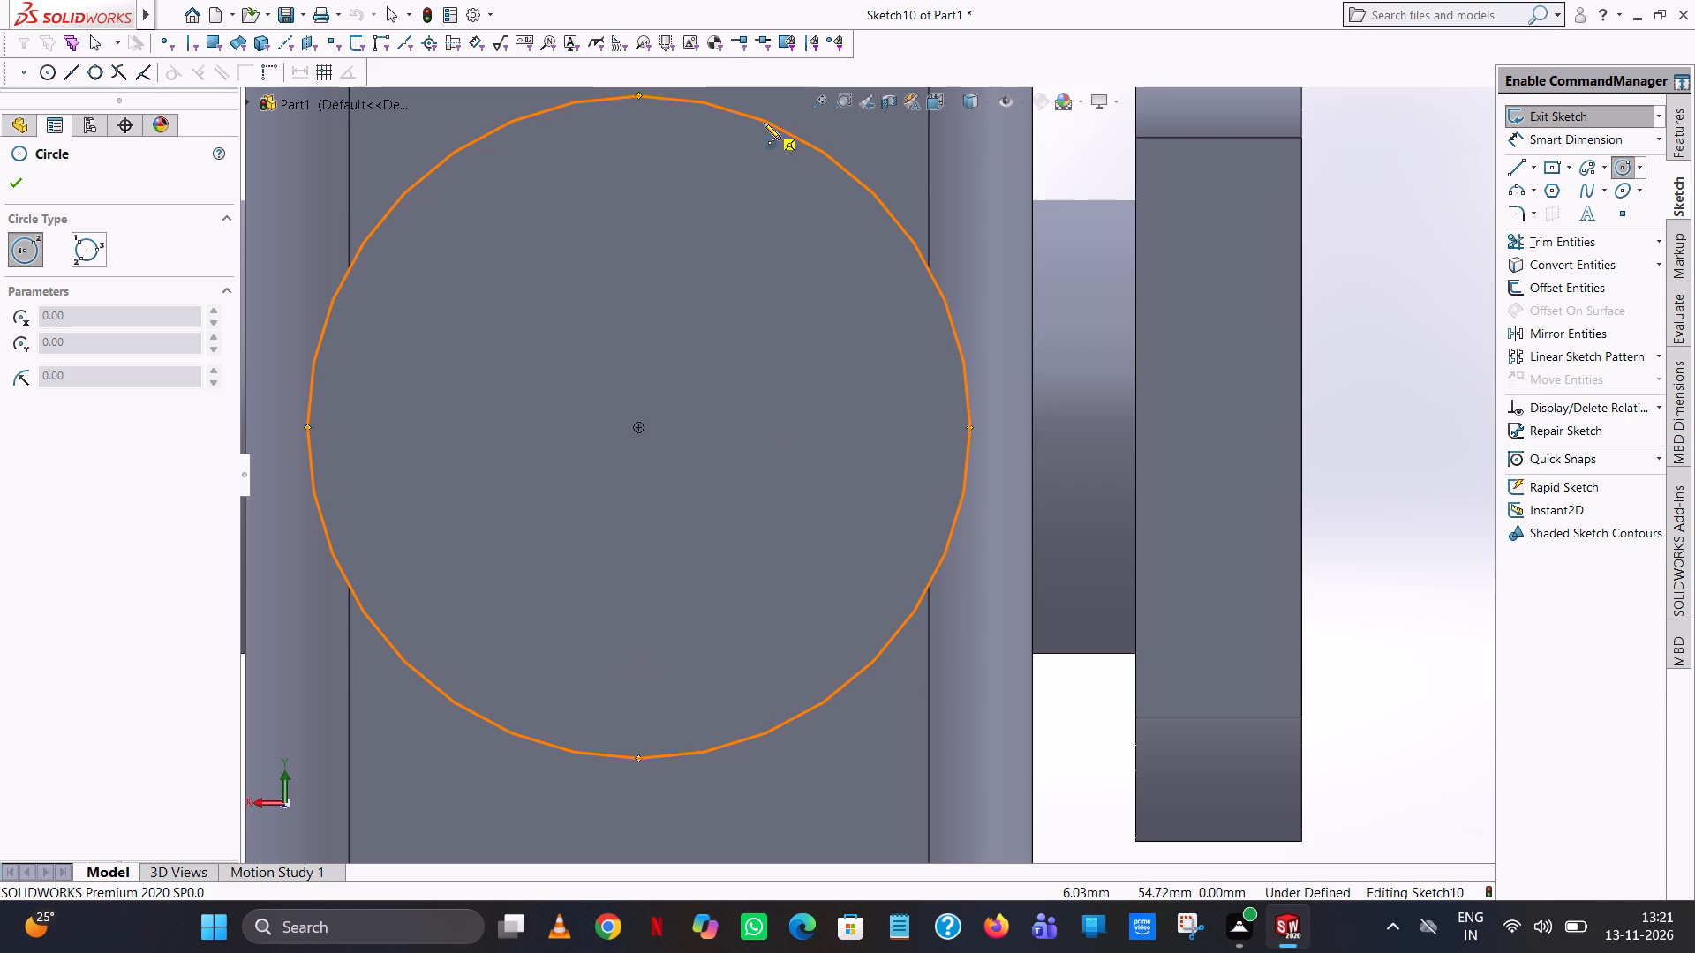
click(637, 428)
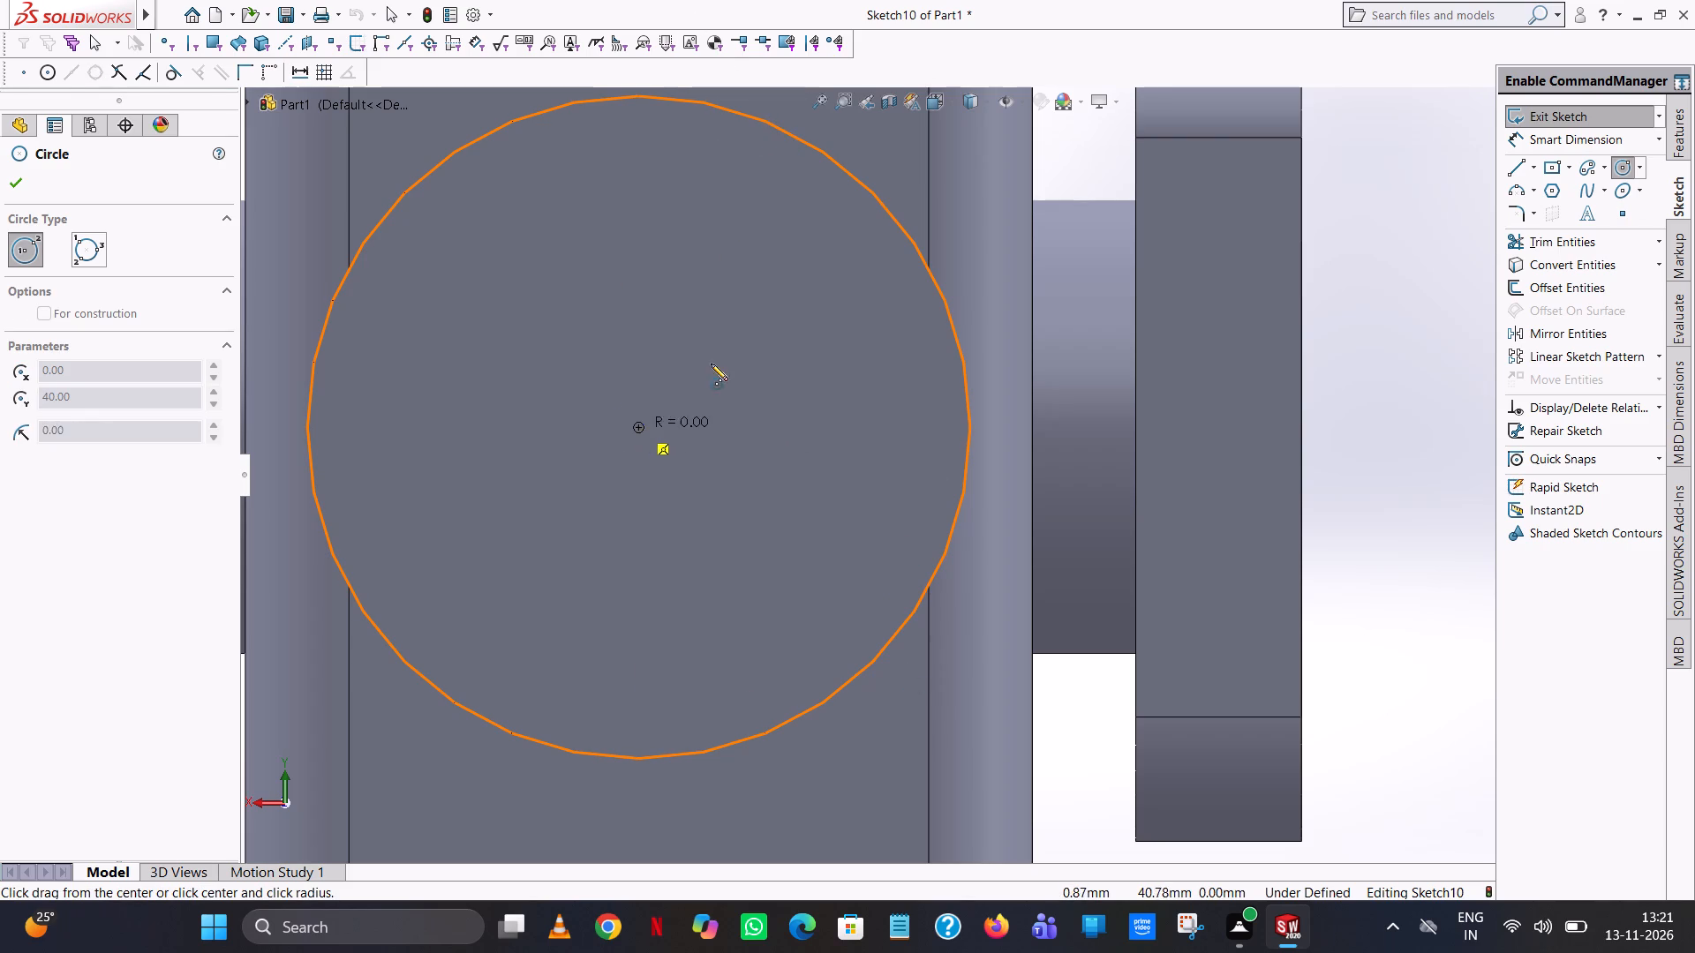
click(734, 319)
text(12.5)
key(Return)
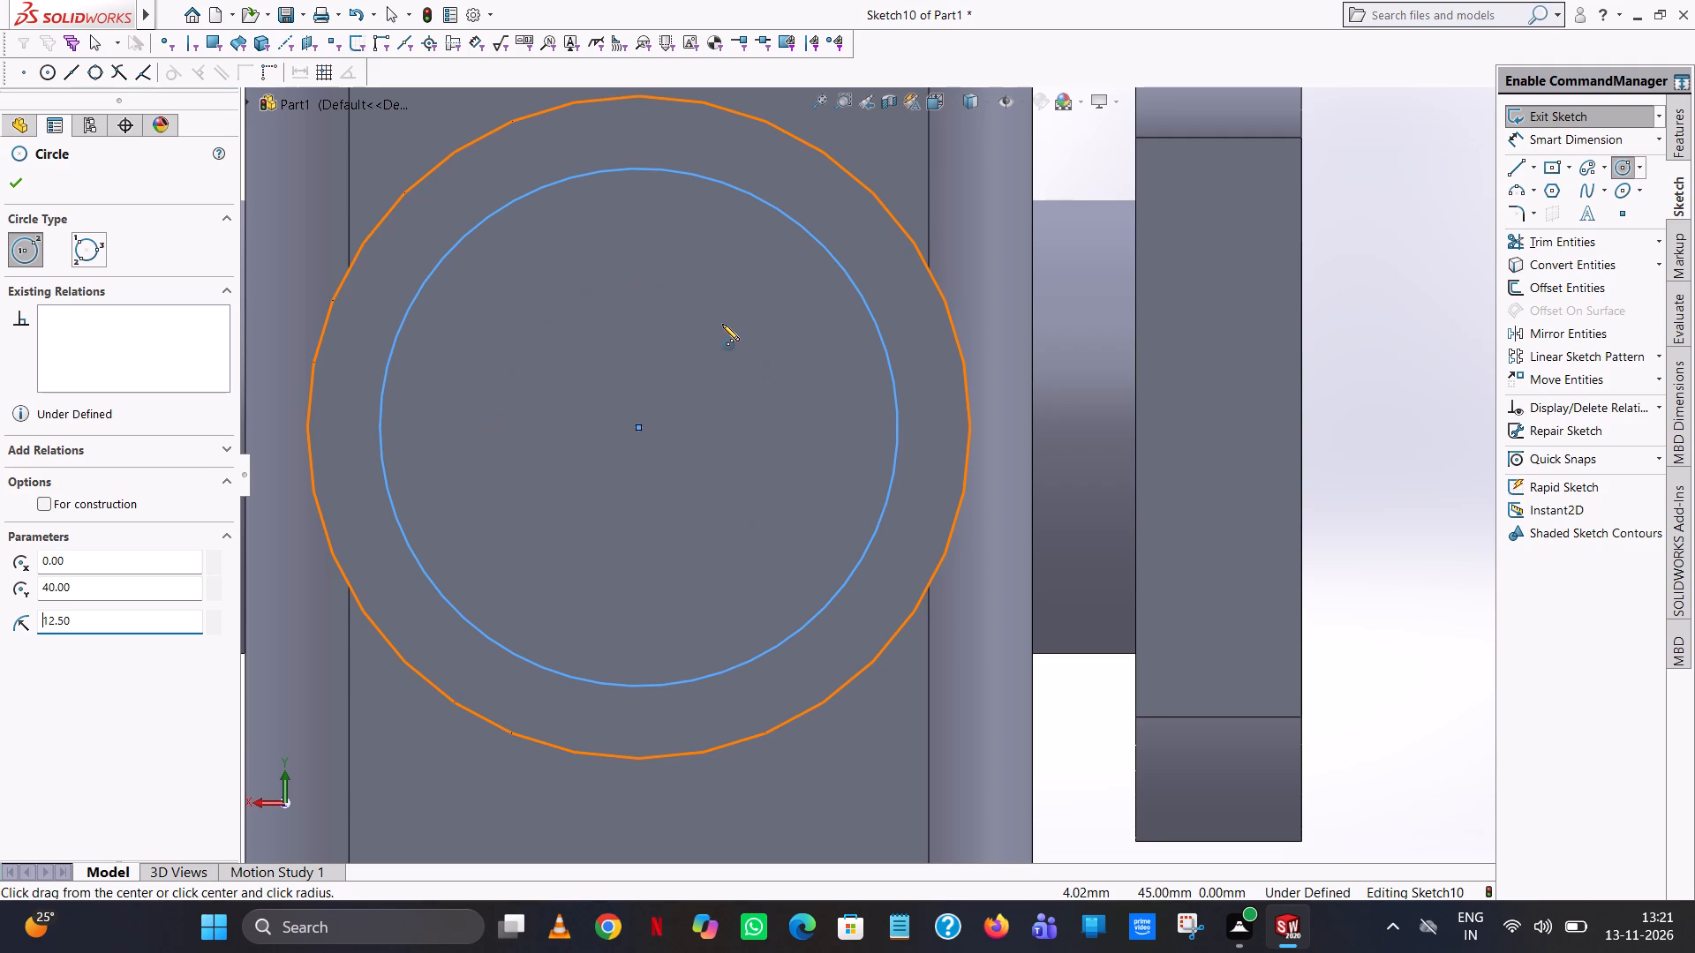
right_click(722, 324)
click(777, 345)
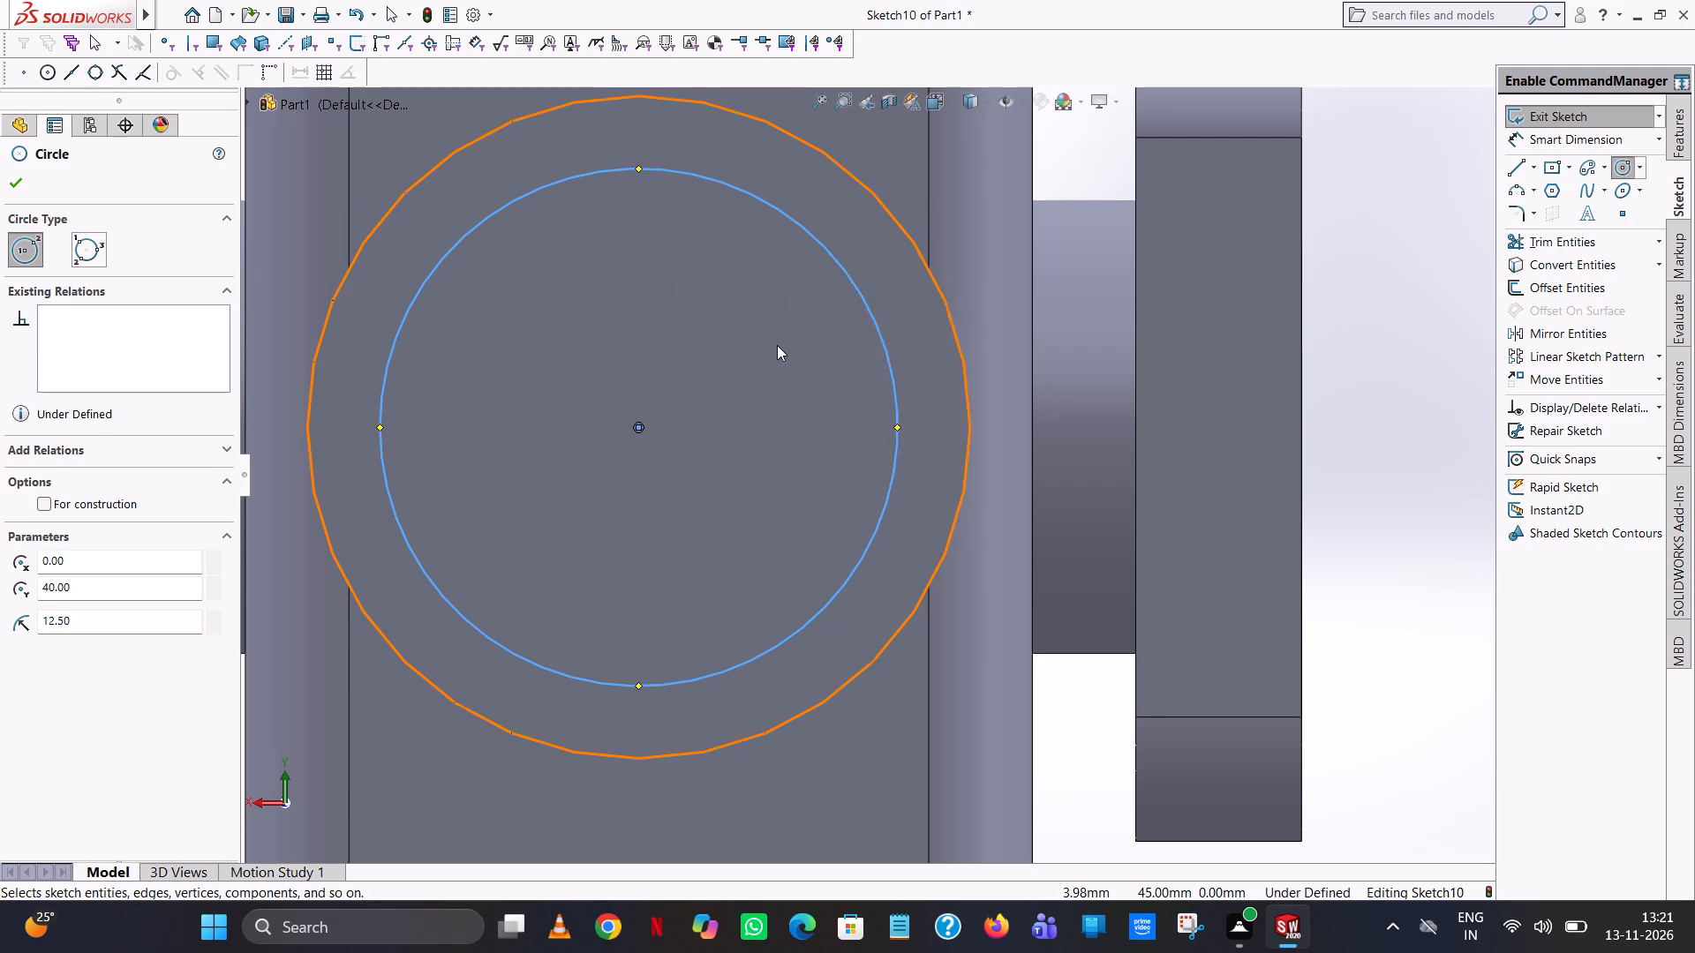
click(1412, 278)
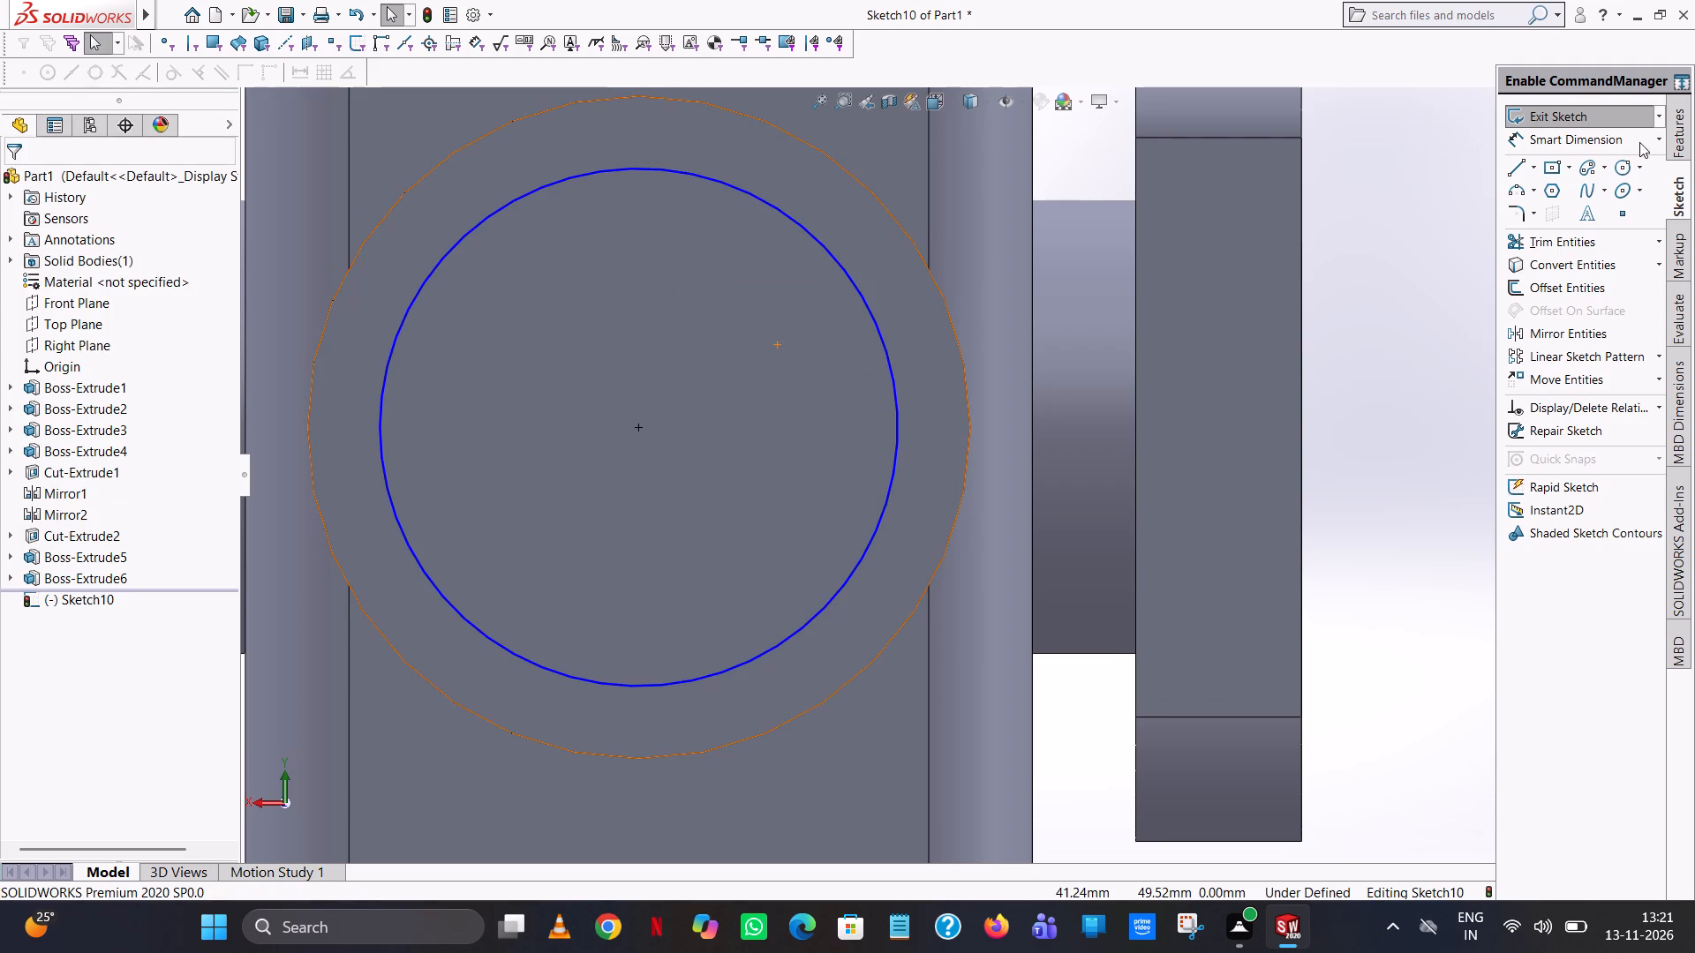
Draw a hole circle with a 1.5 mm radius centred on the 12.5 mm radius circle's left quadrant point.
click(1623, 167)
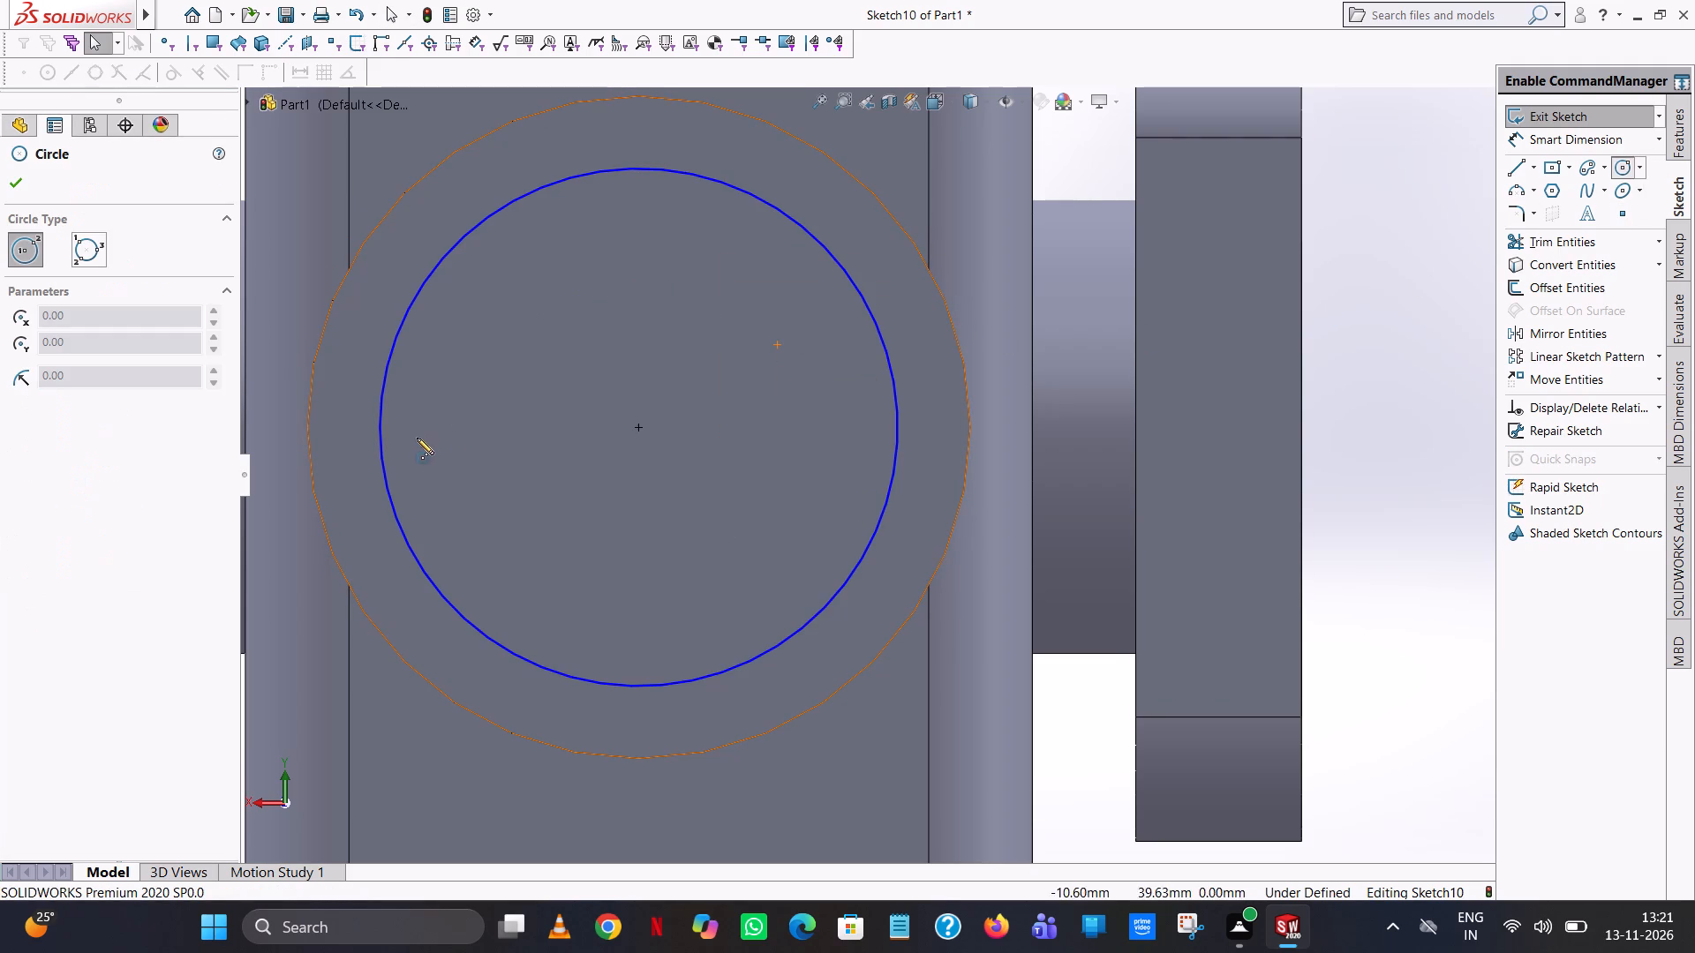
click(379, 427)
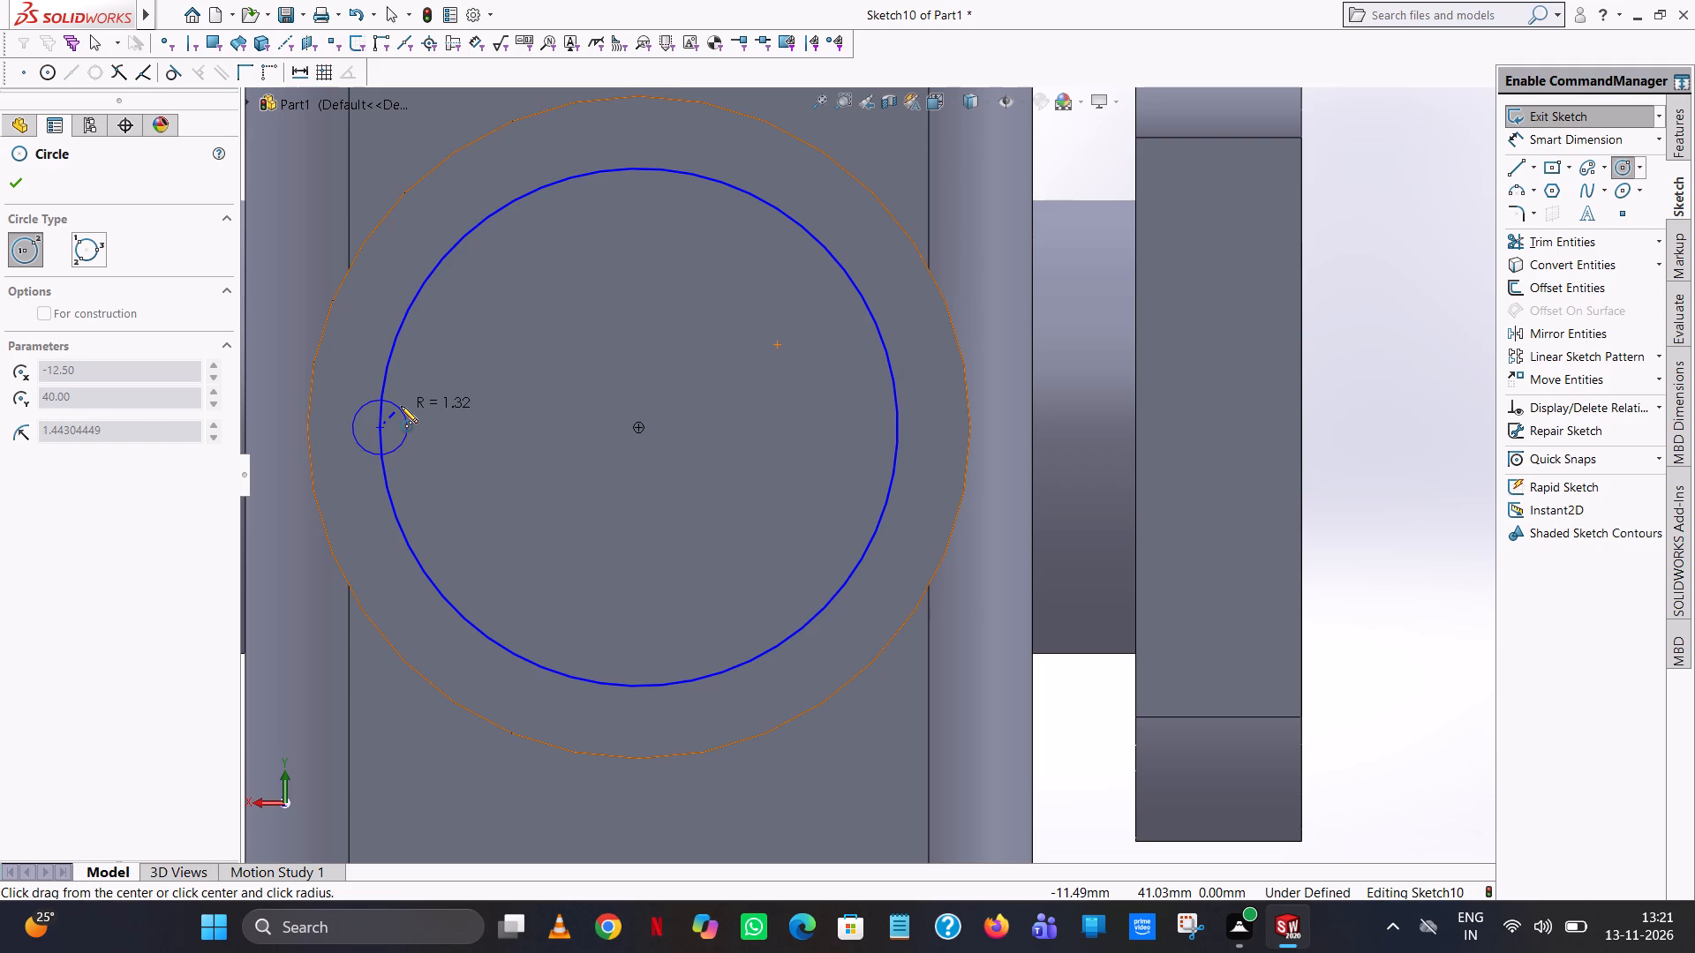
click(401, 406)
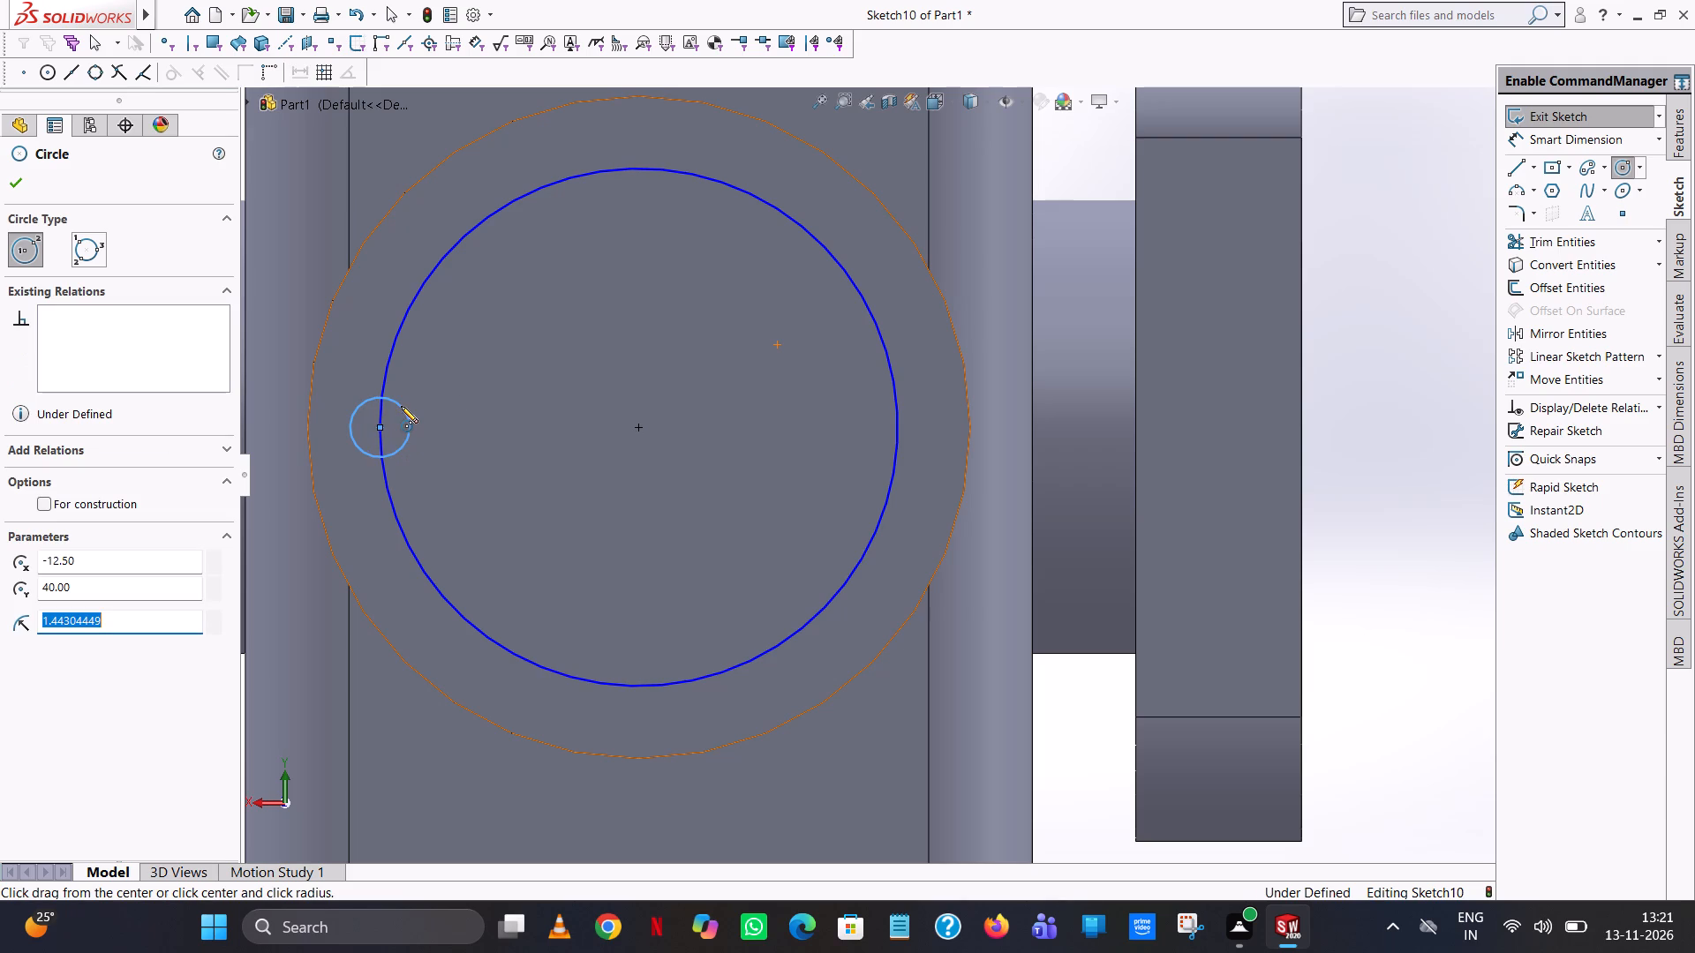
text(1.5)
key(Return)
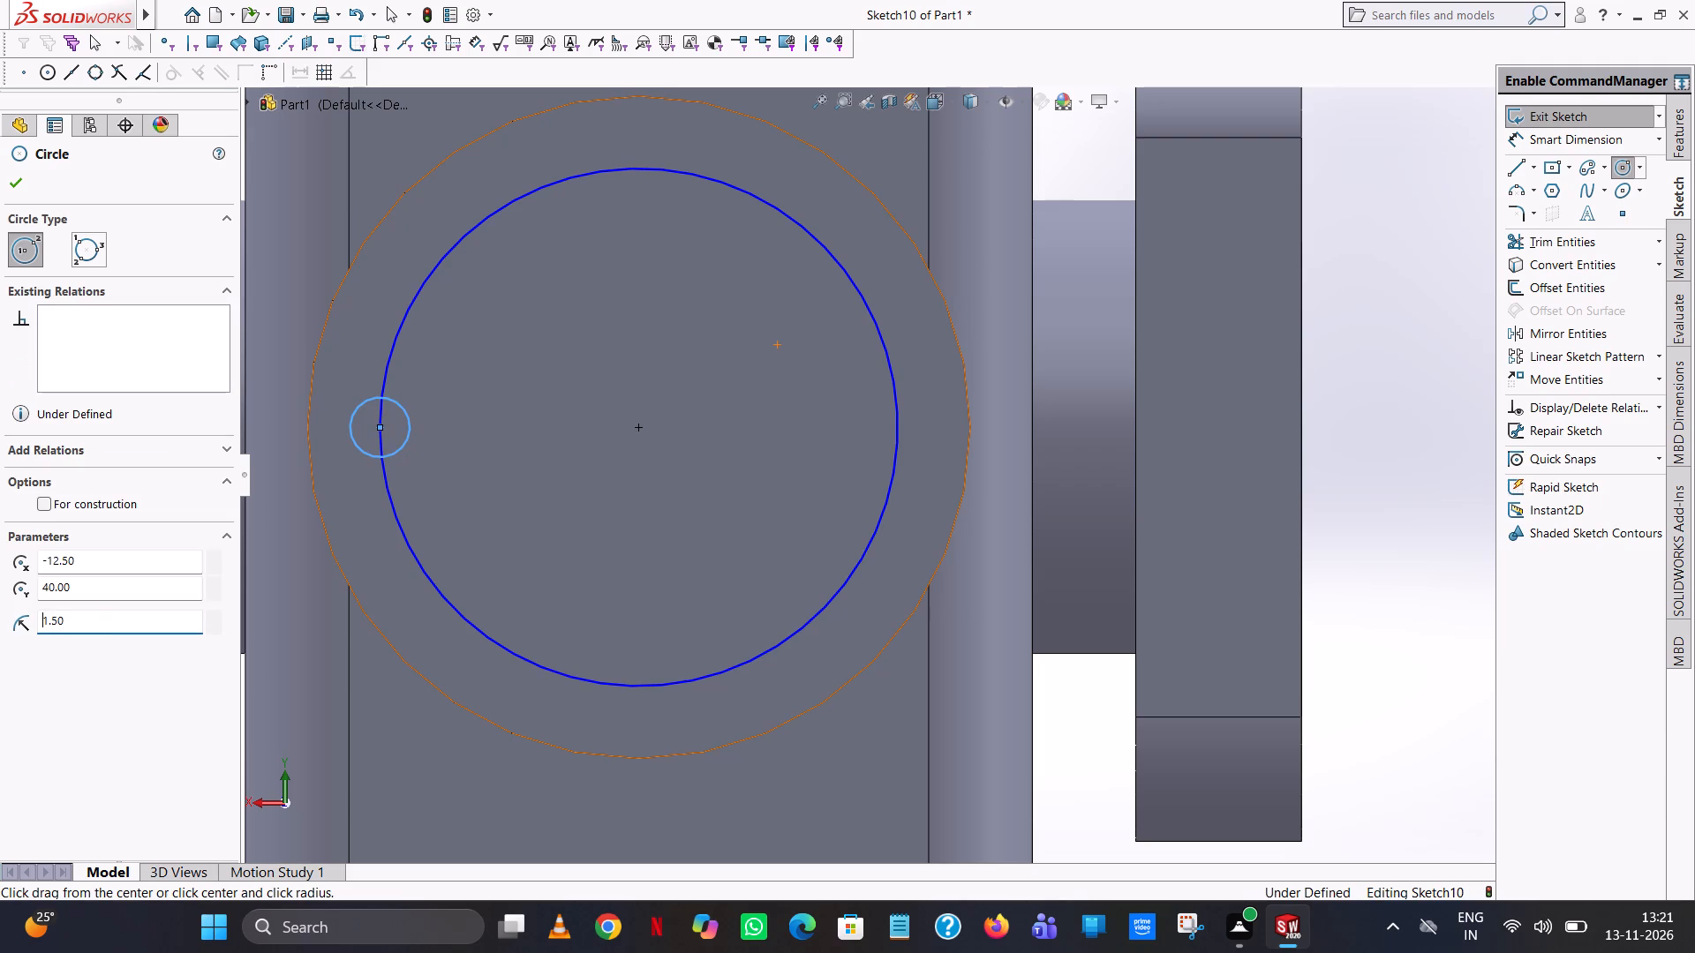
right_click(401, 406)
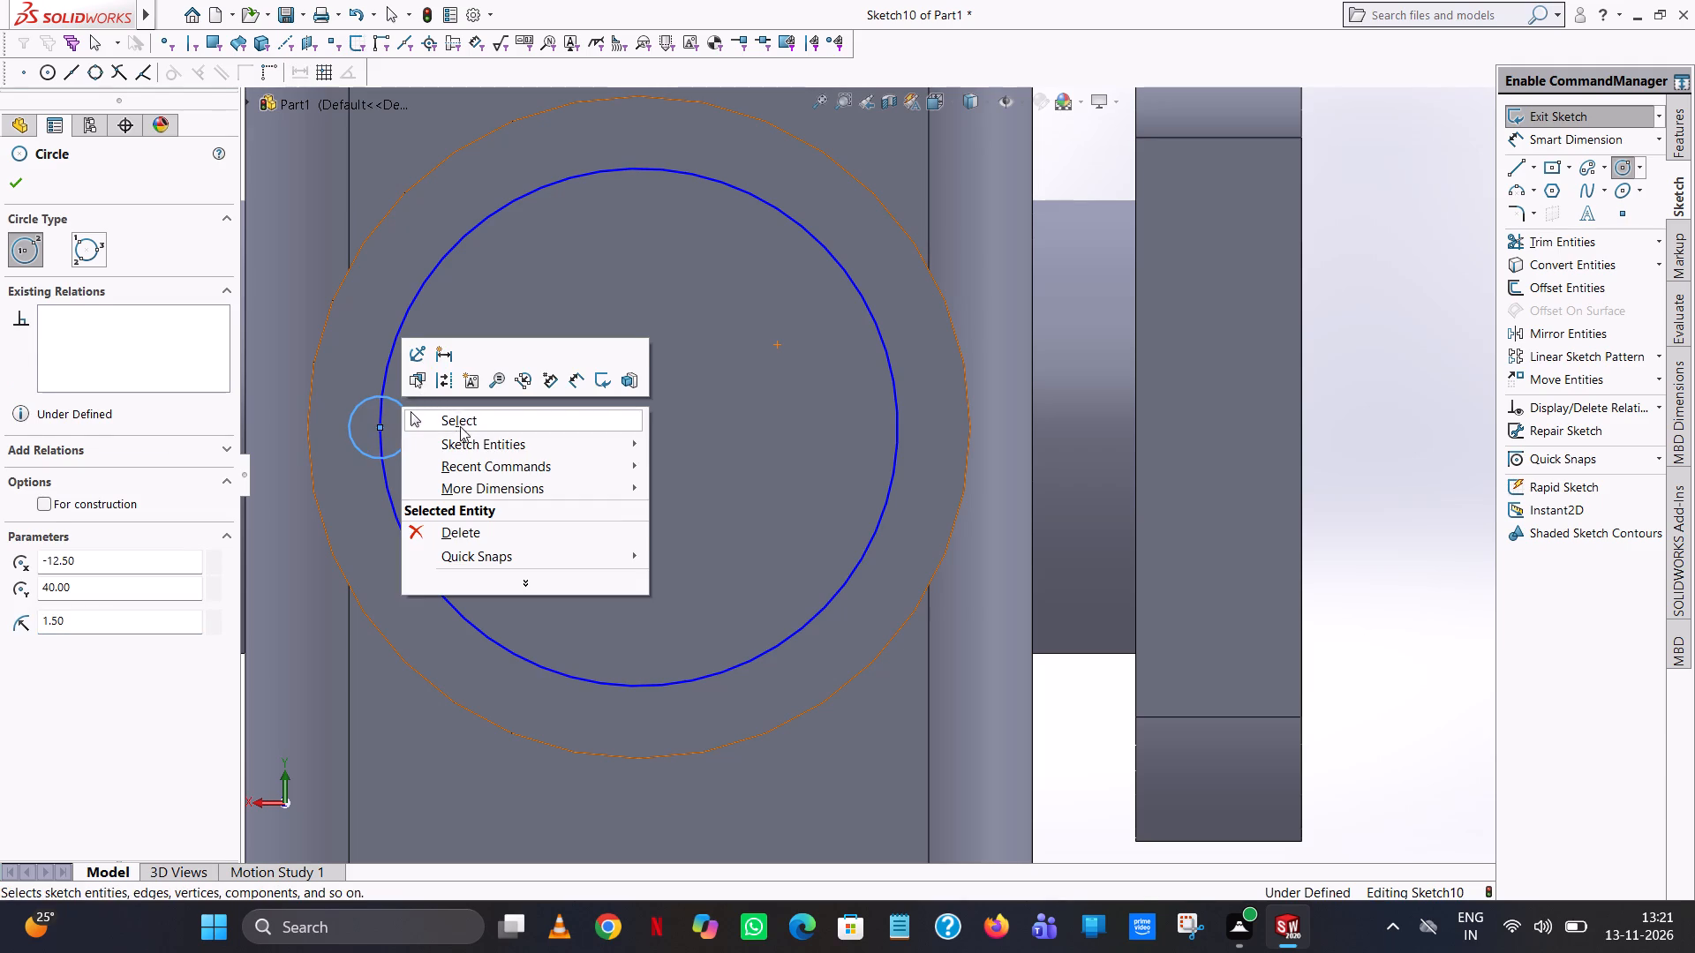
click(461, 426)
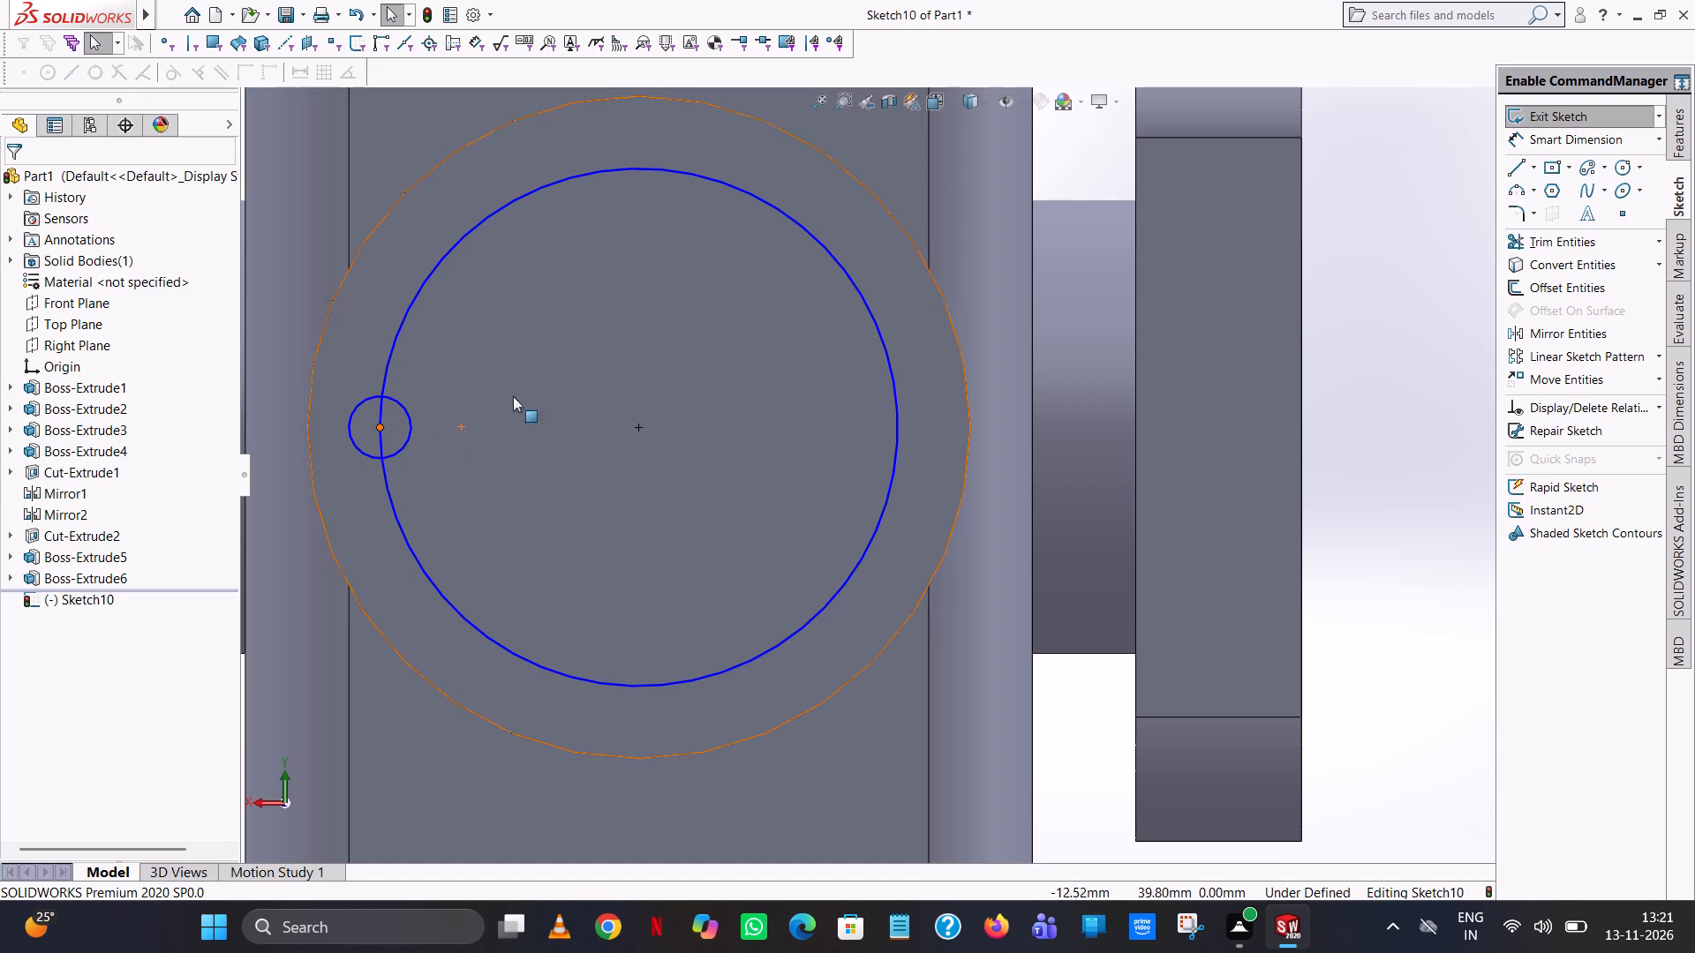
Create a circular sketch pattern of the small circle around the flange centre with 8 equally spaced instances over 360 degrees.
scroll(565, 389, up, 4)
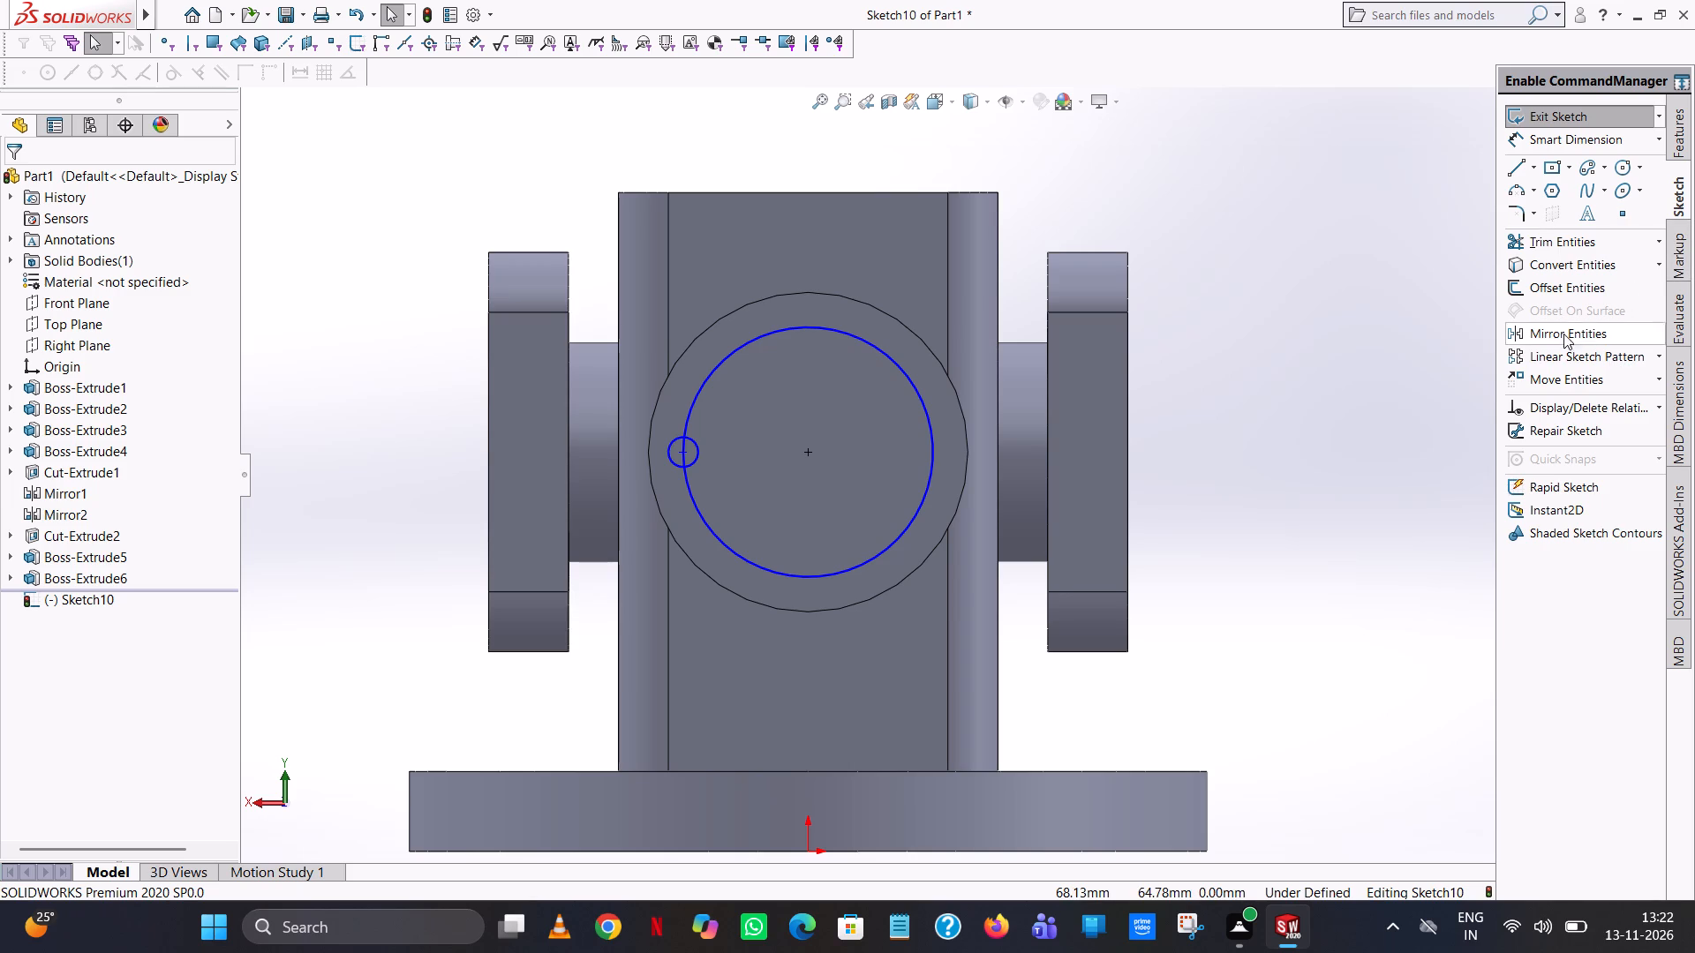
click(1660, 349)
click(1614, 378)
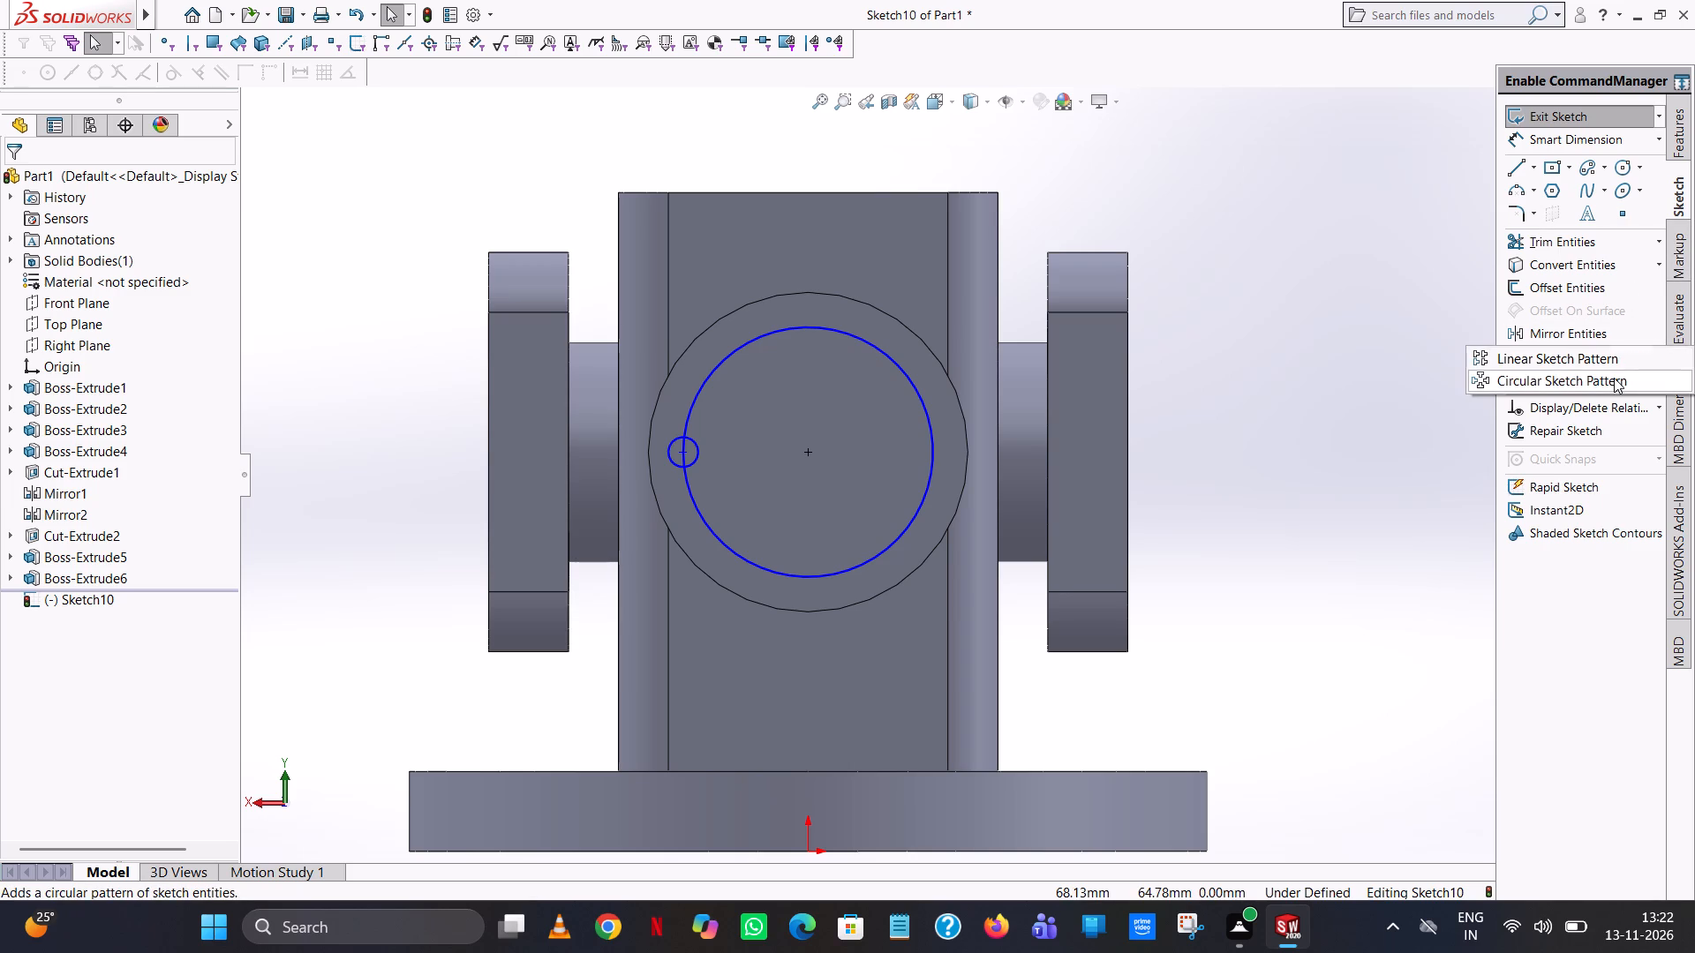
scroll(698, 453, down, 5)
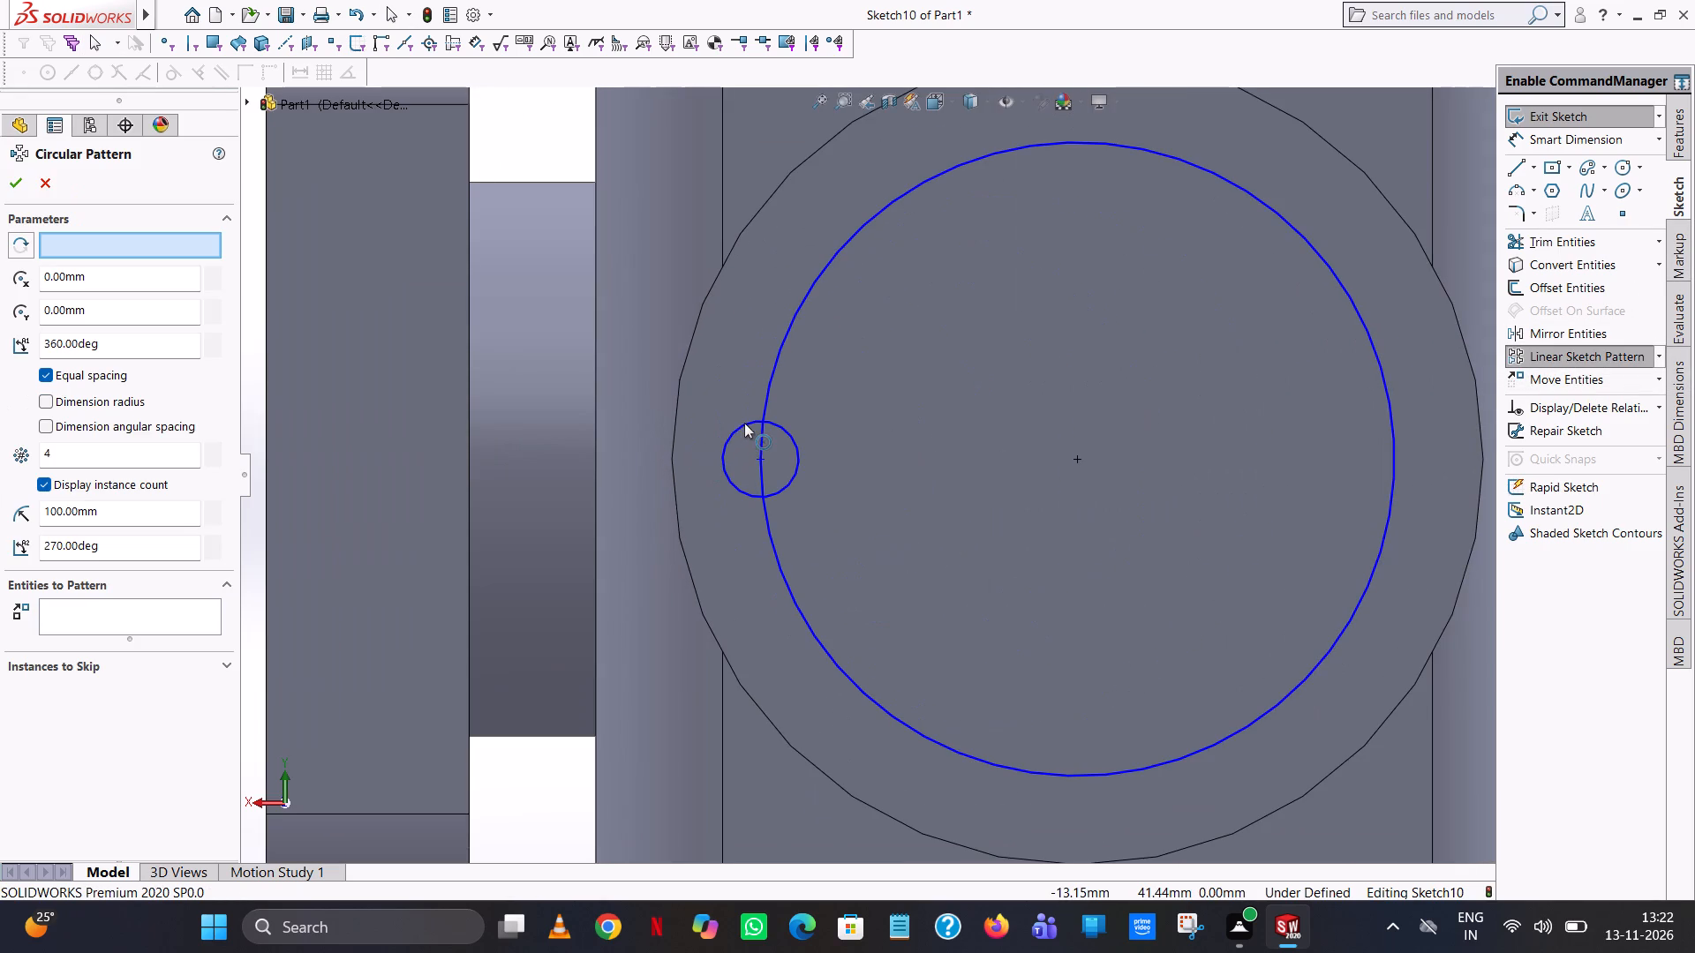
click(741, 428)
scroll(750, 427, up, 7)
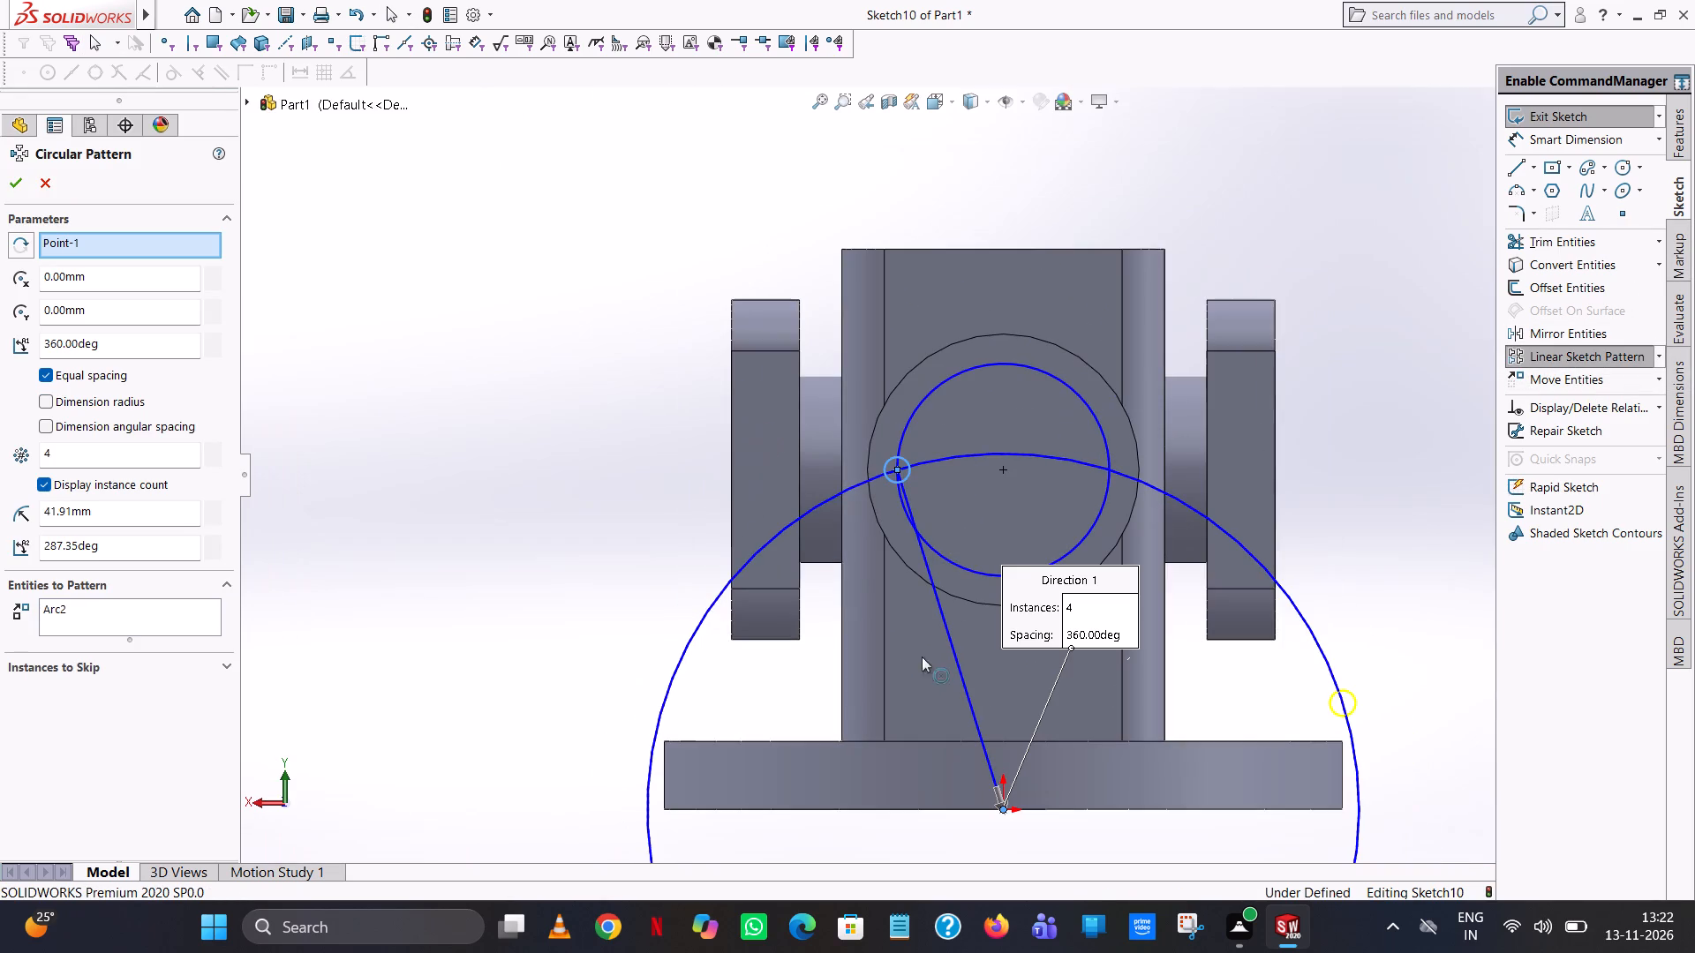
right_click(132, 244)
click(185, 281)
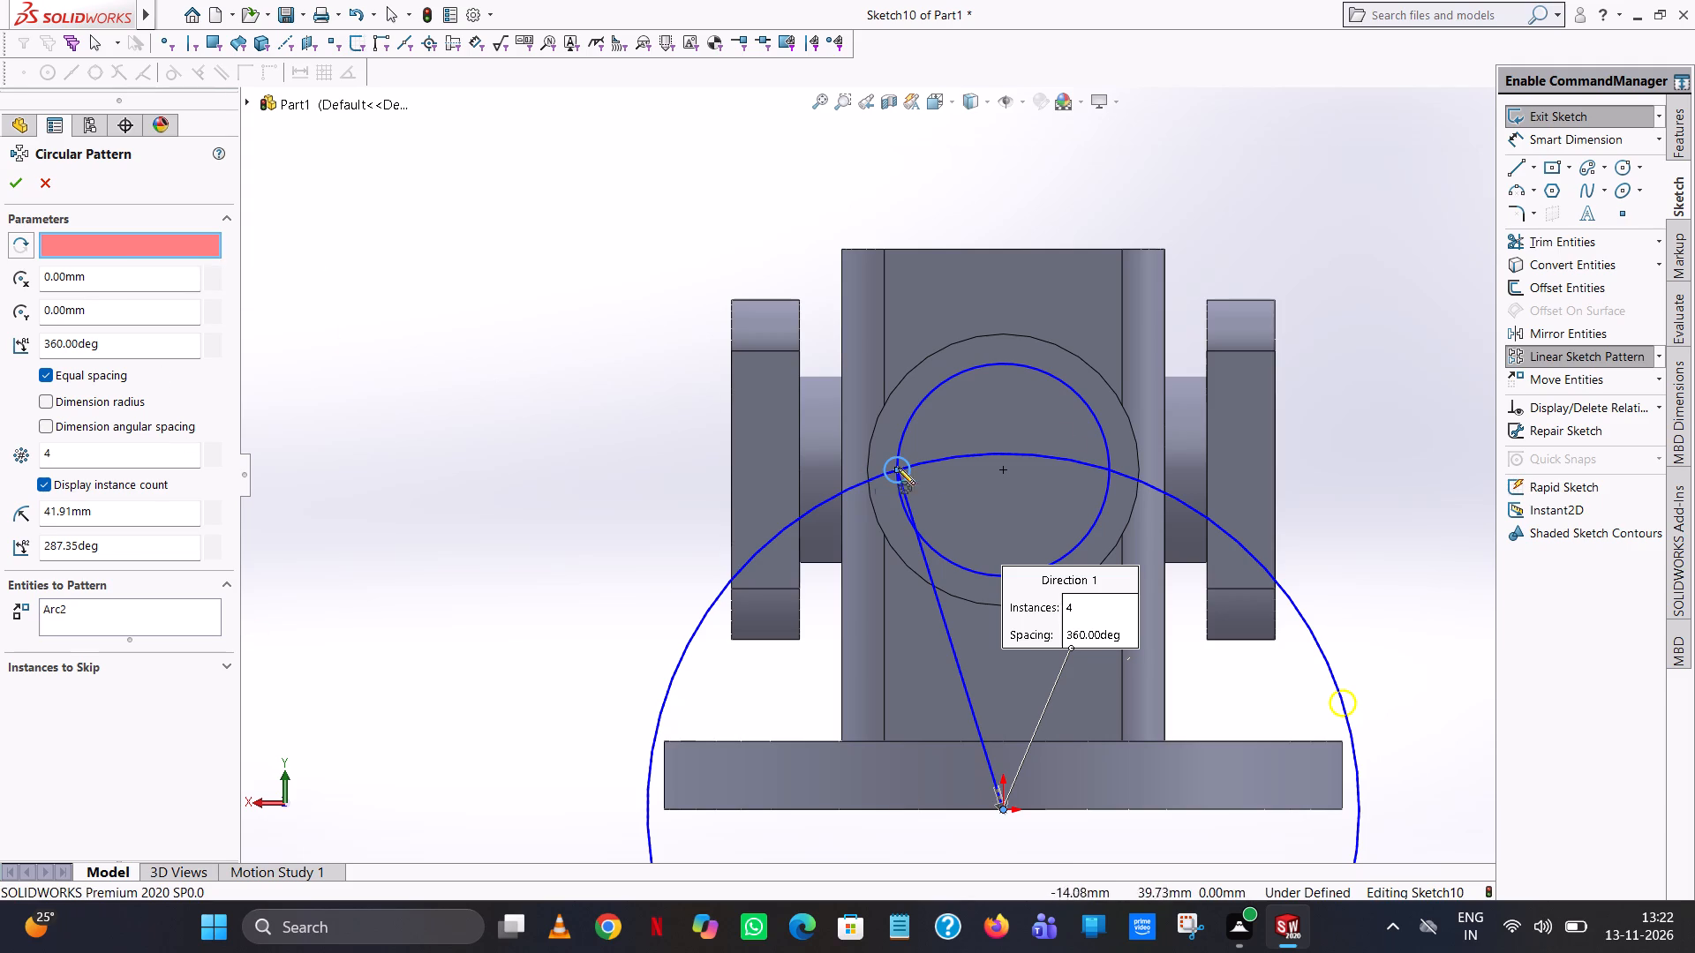
scroll(1020, 467, down, 5)
click(959, 479)
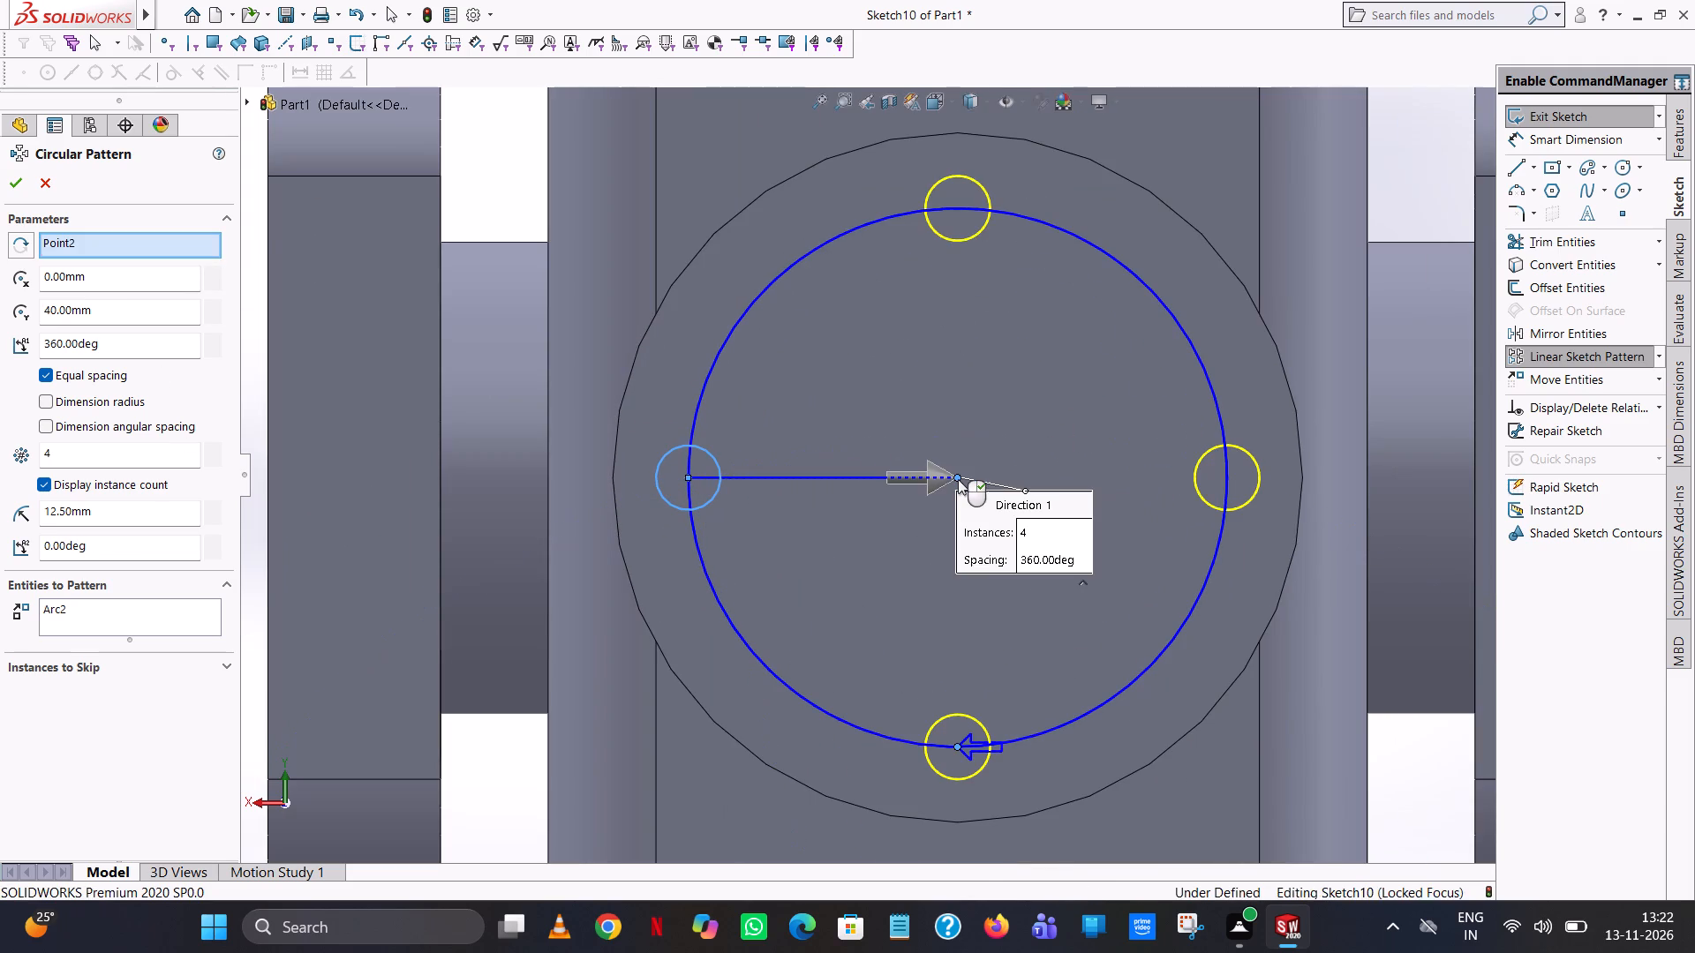
triple_click(215, 447)
double_click(215, 447)
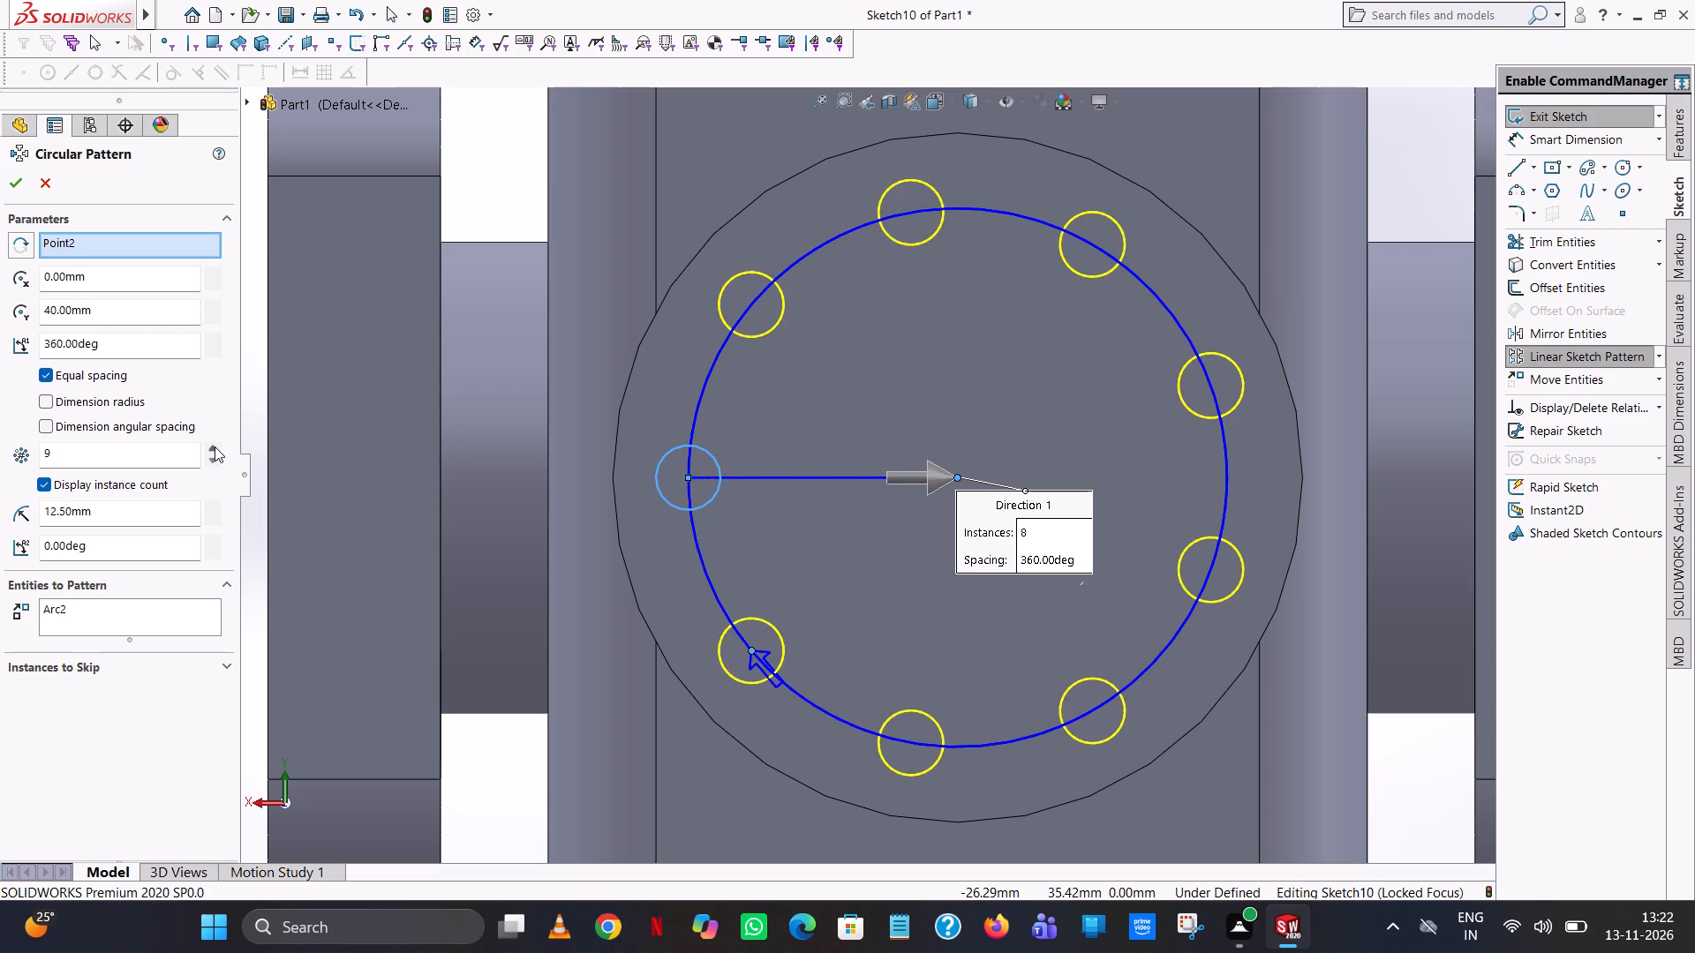
click(215, 446)
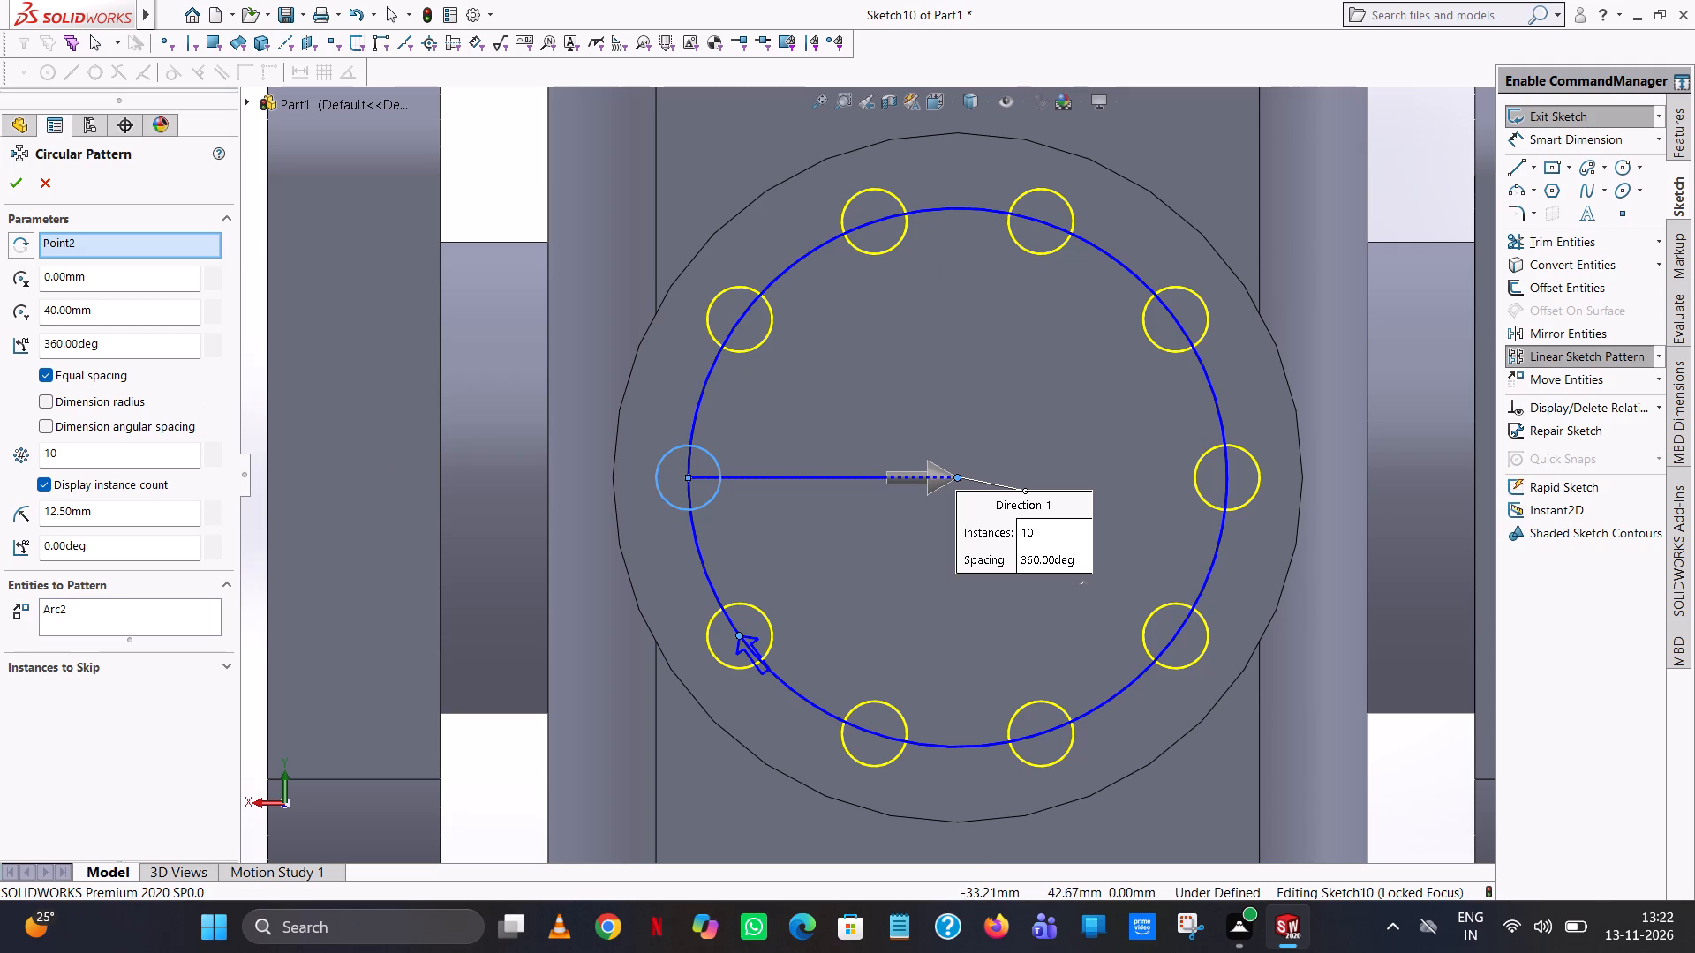
click(214, 460)
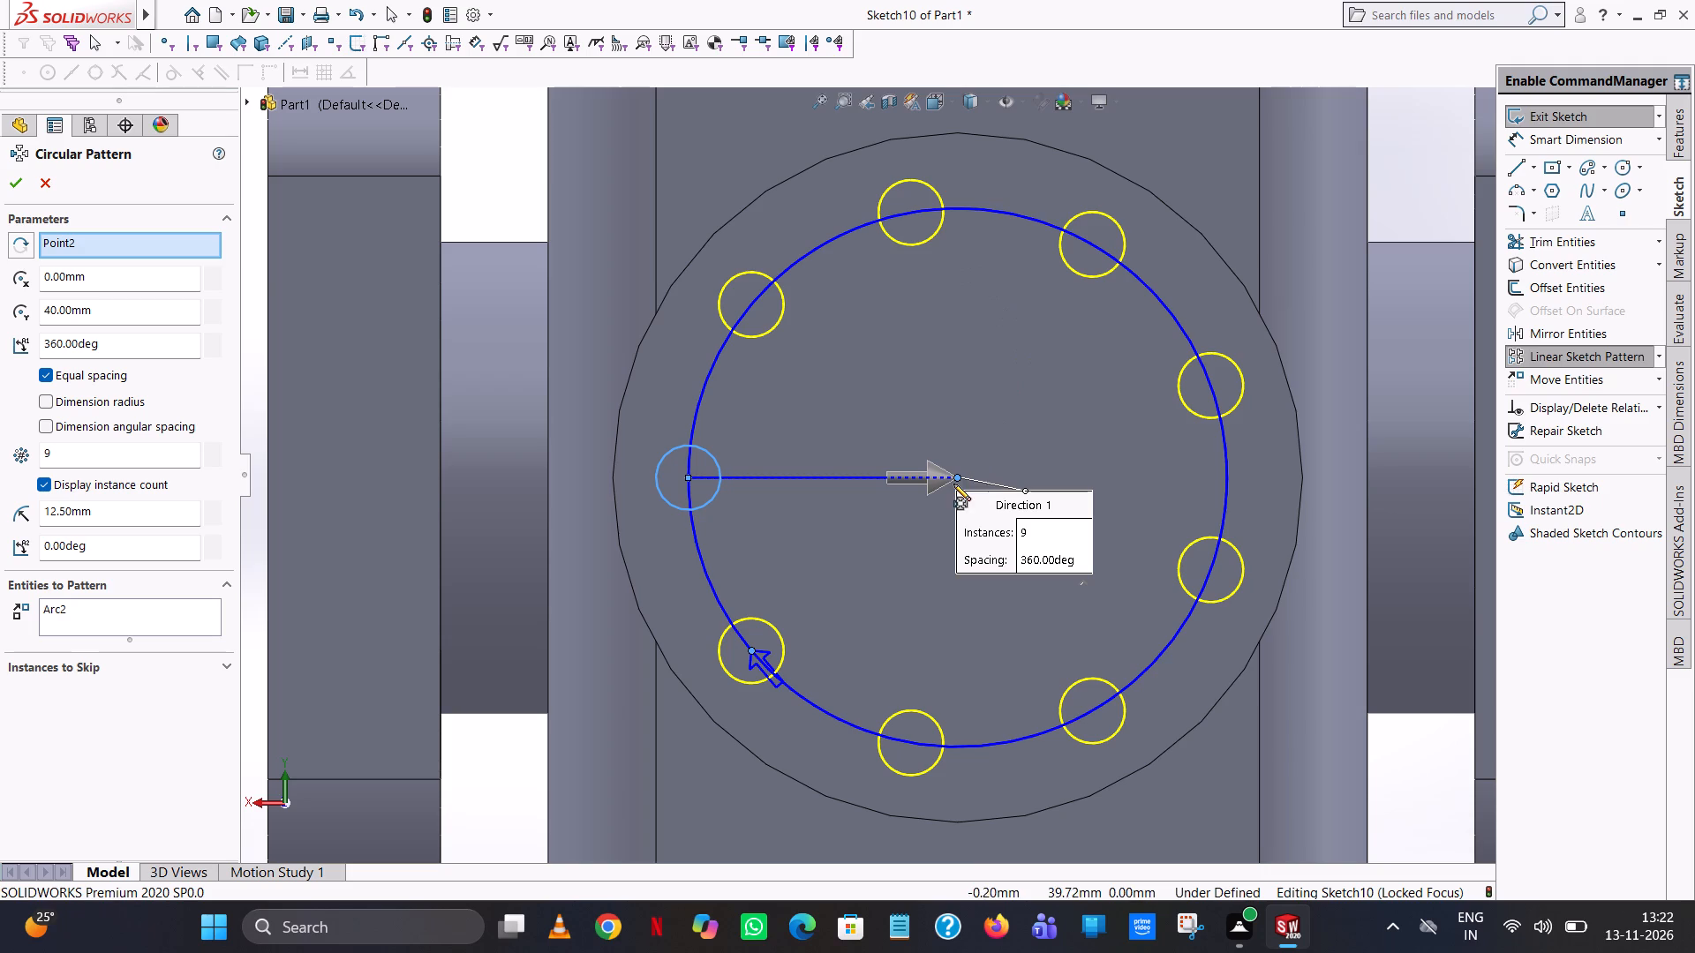
click(216, 460)
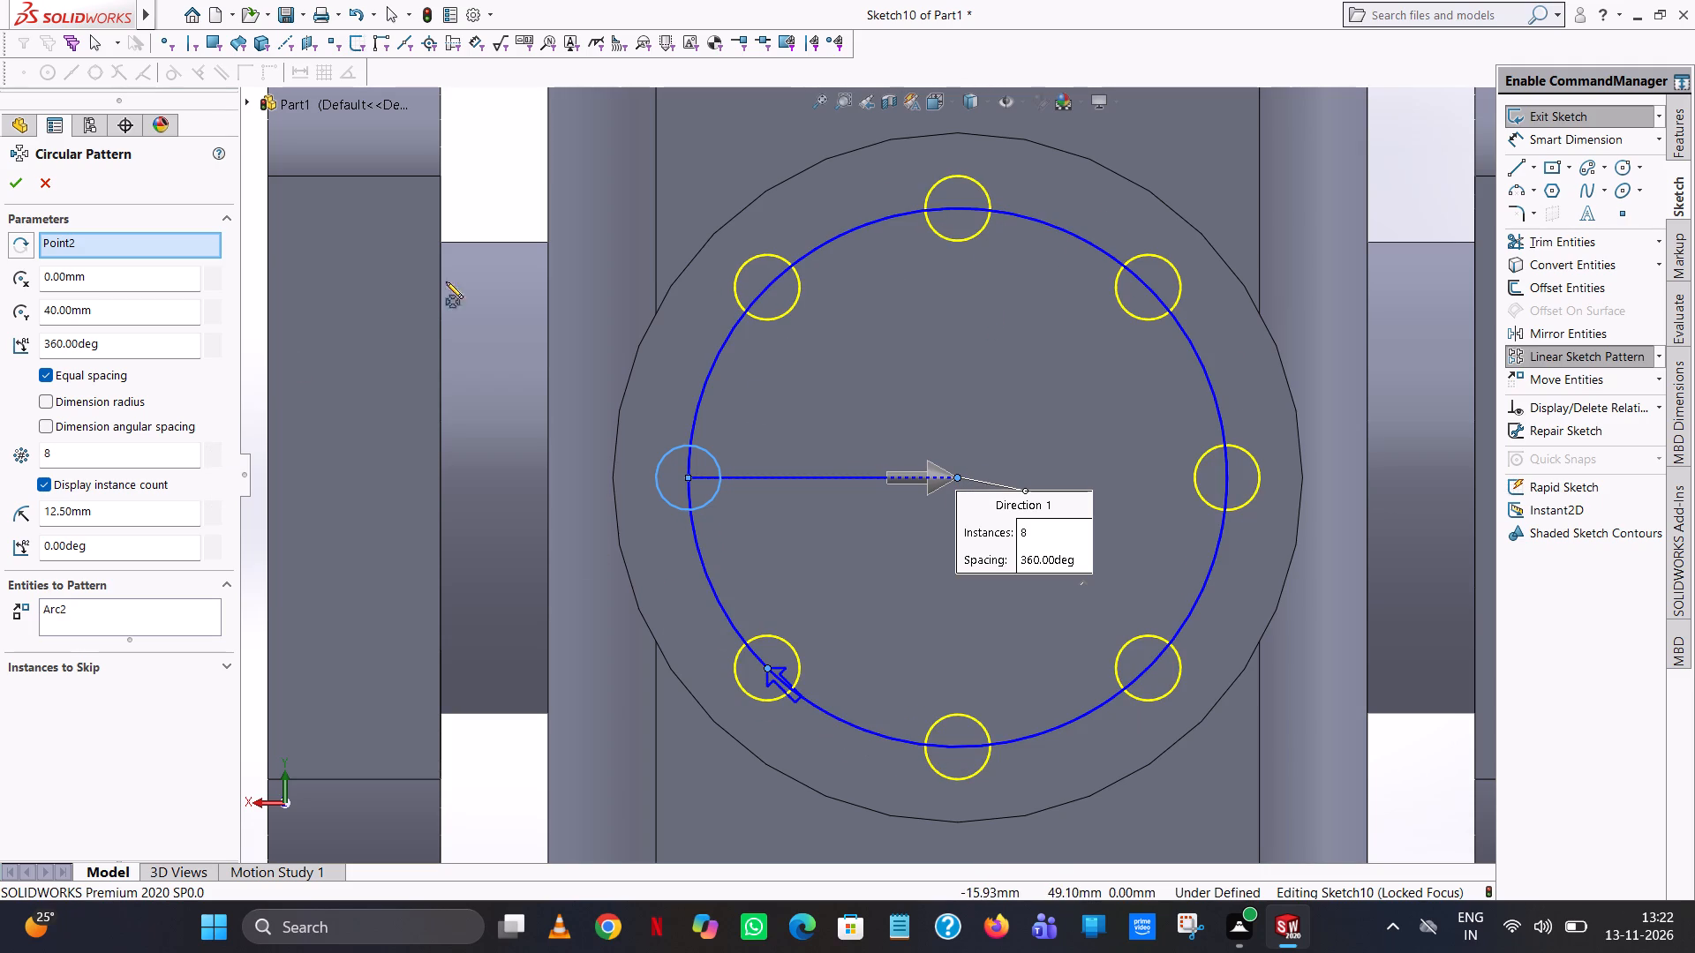
click(20, 184)
scroll(1339, 199, up, 6)
click(1265, 214)
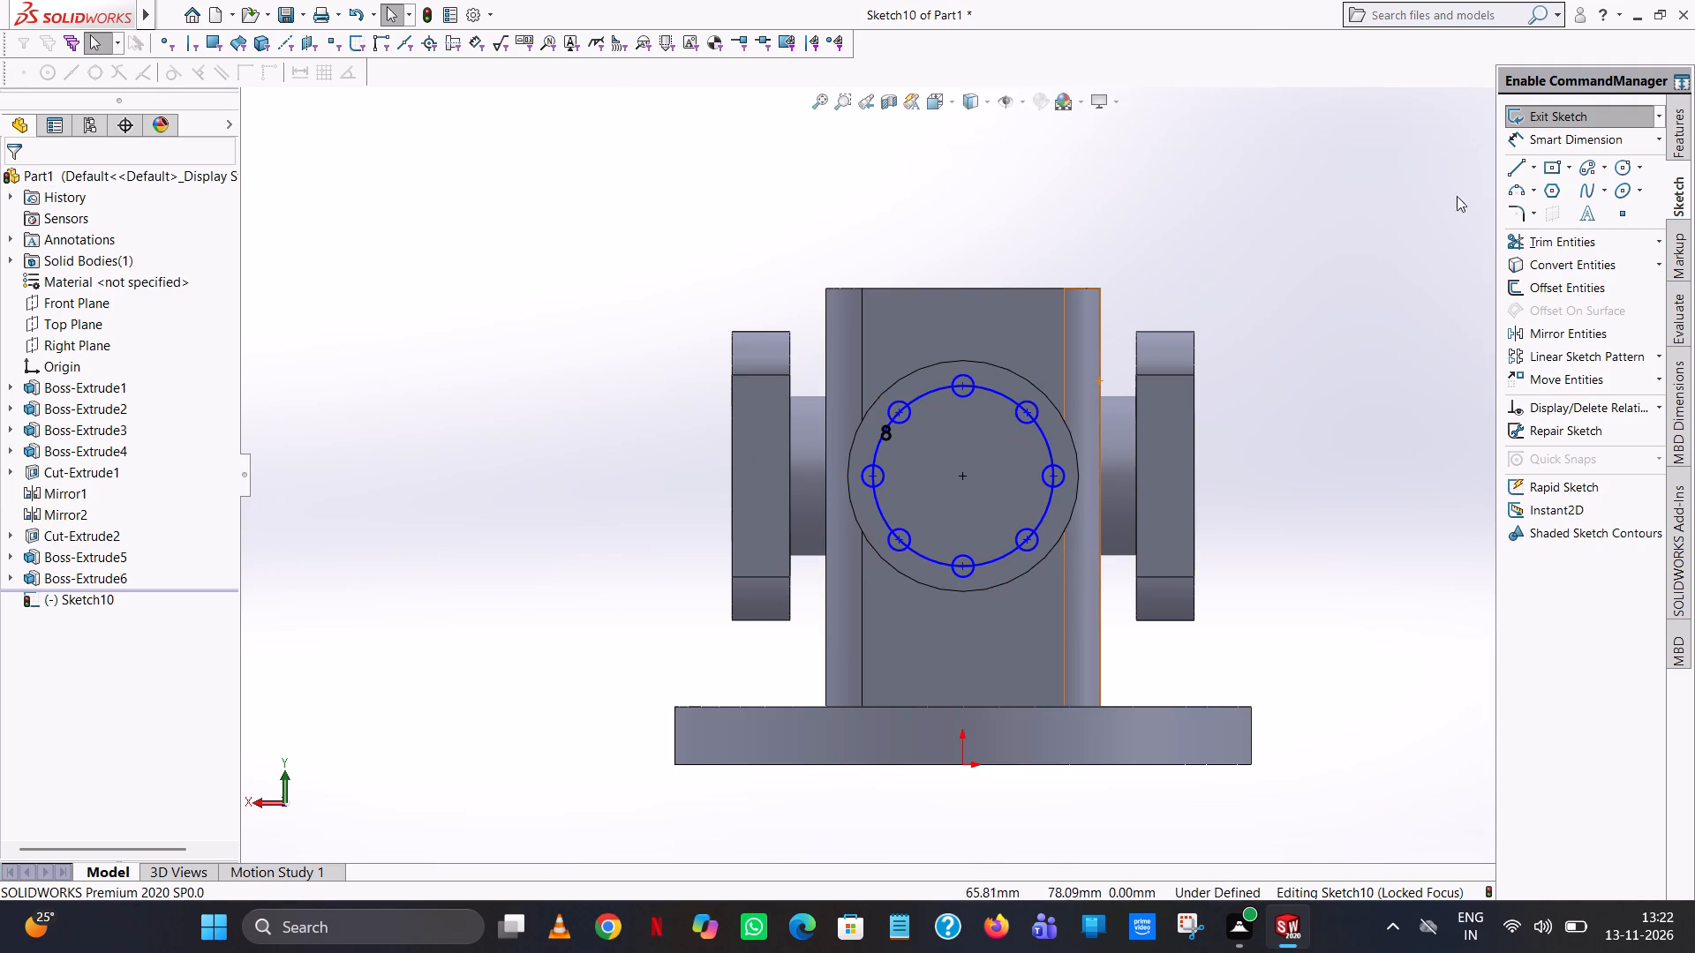
Dimension the diameter of the circle passing through the hole centres as 25 mm.
click(1571, 145)
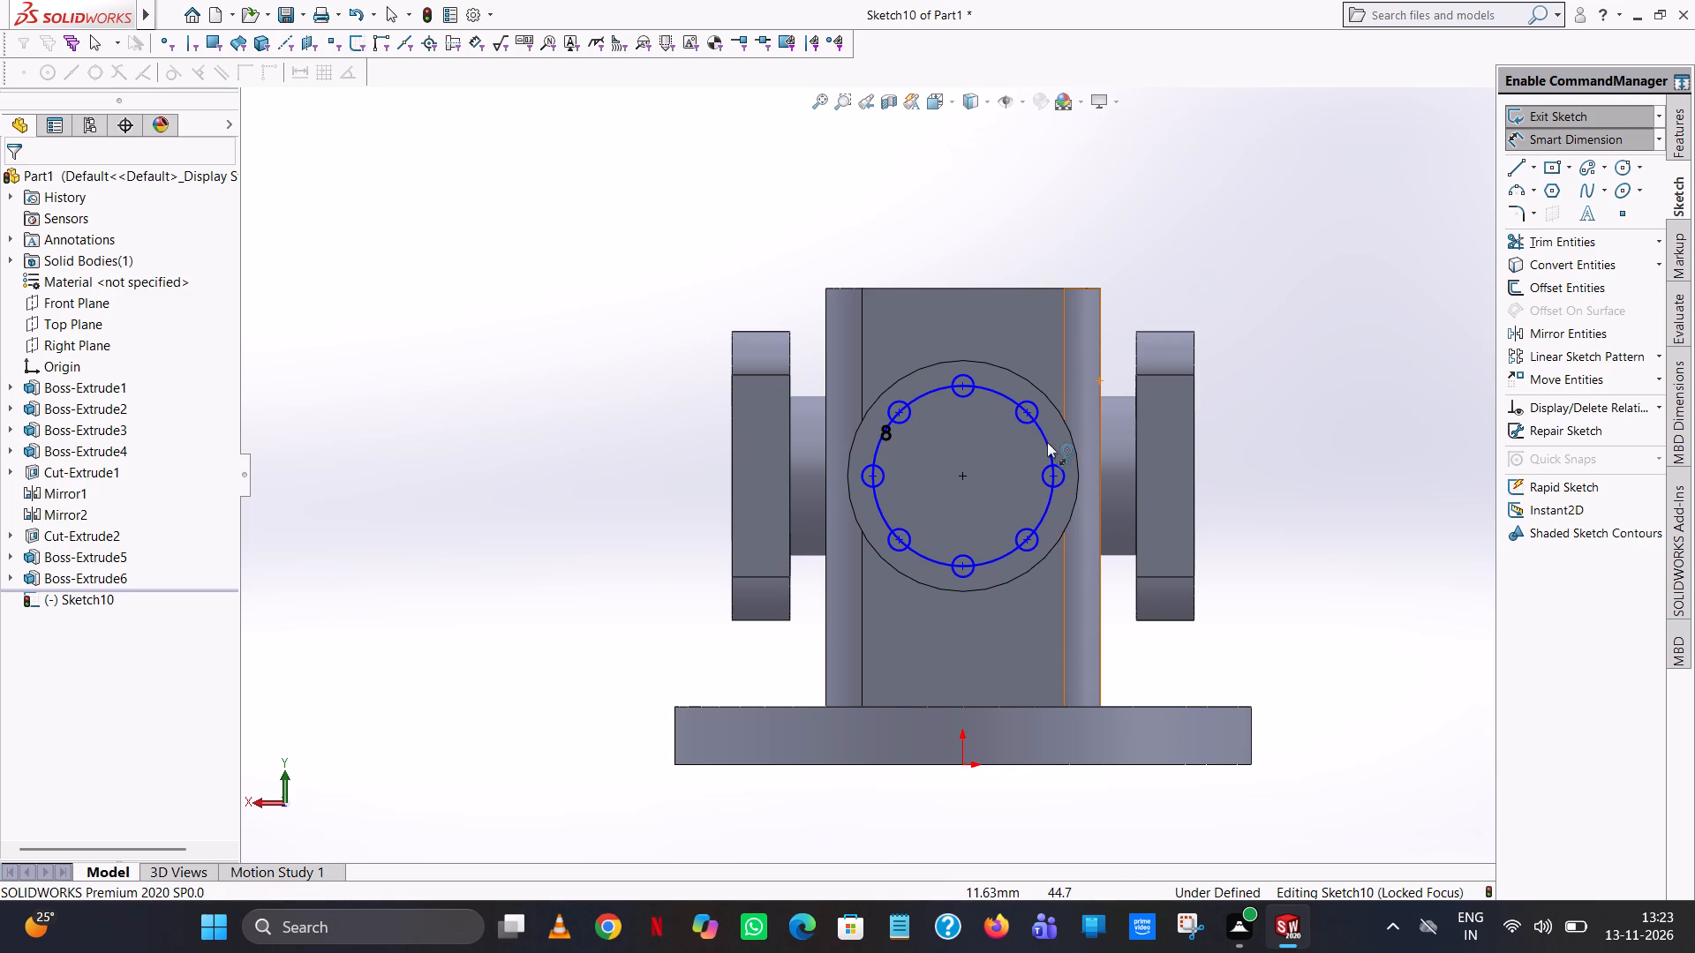
click(1047, 442)
click(1245, 238)
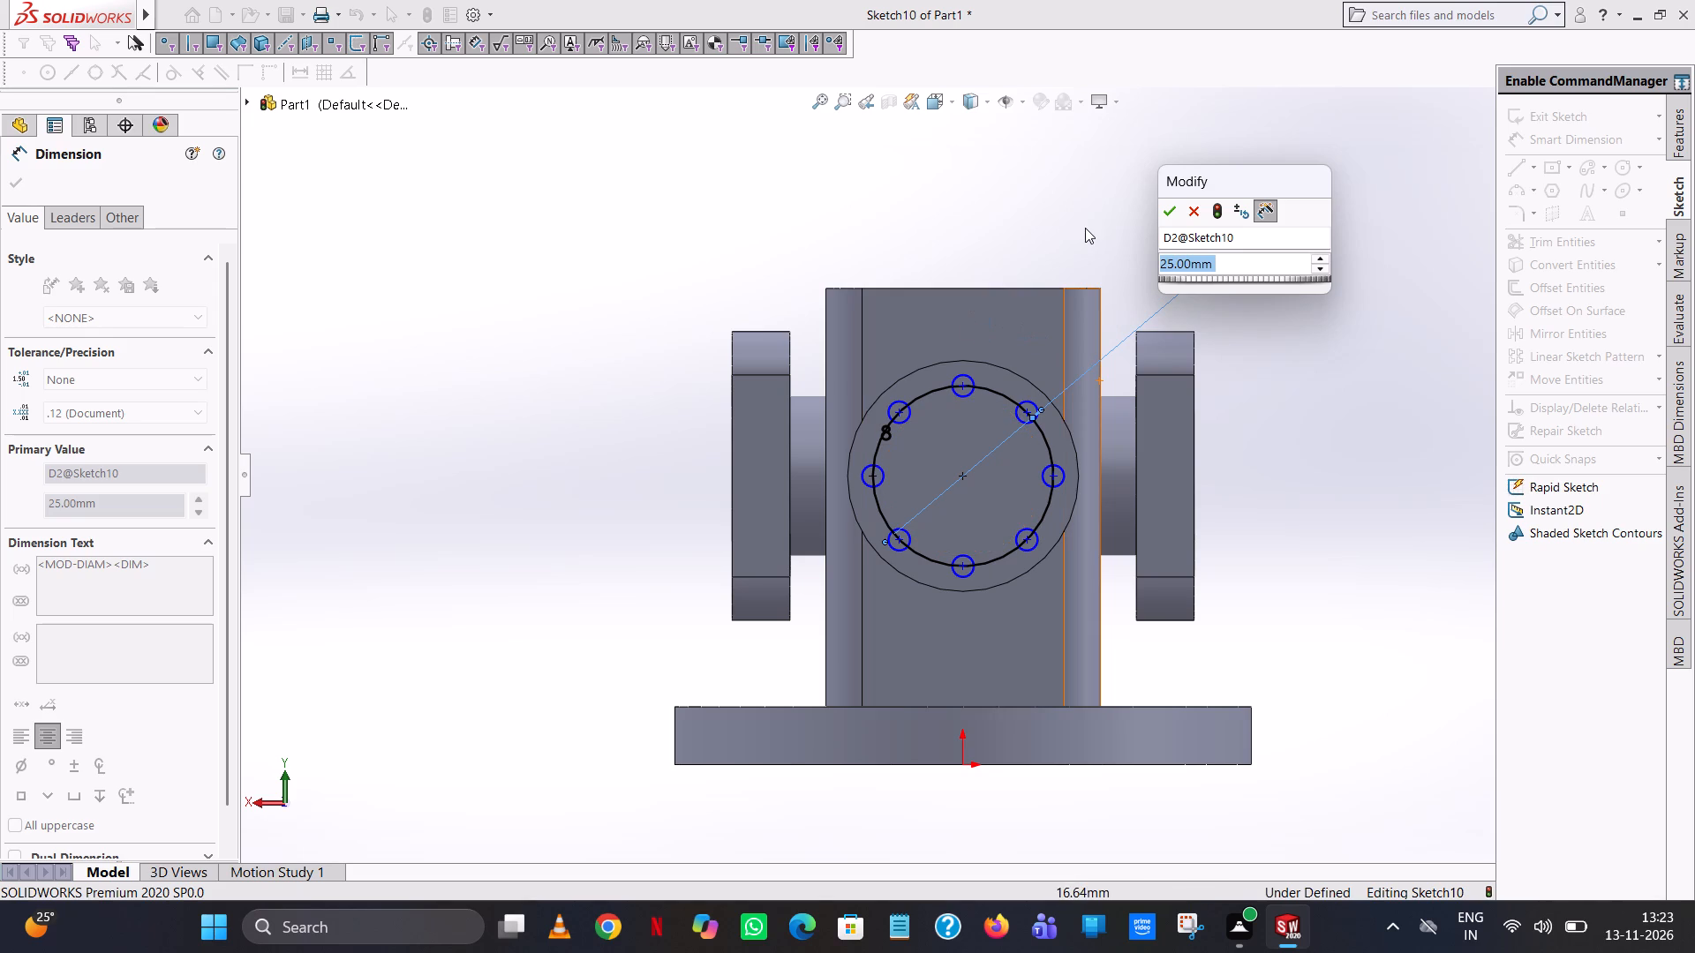
click(1168, 214)
click(884, 221)
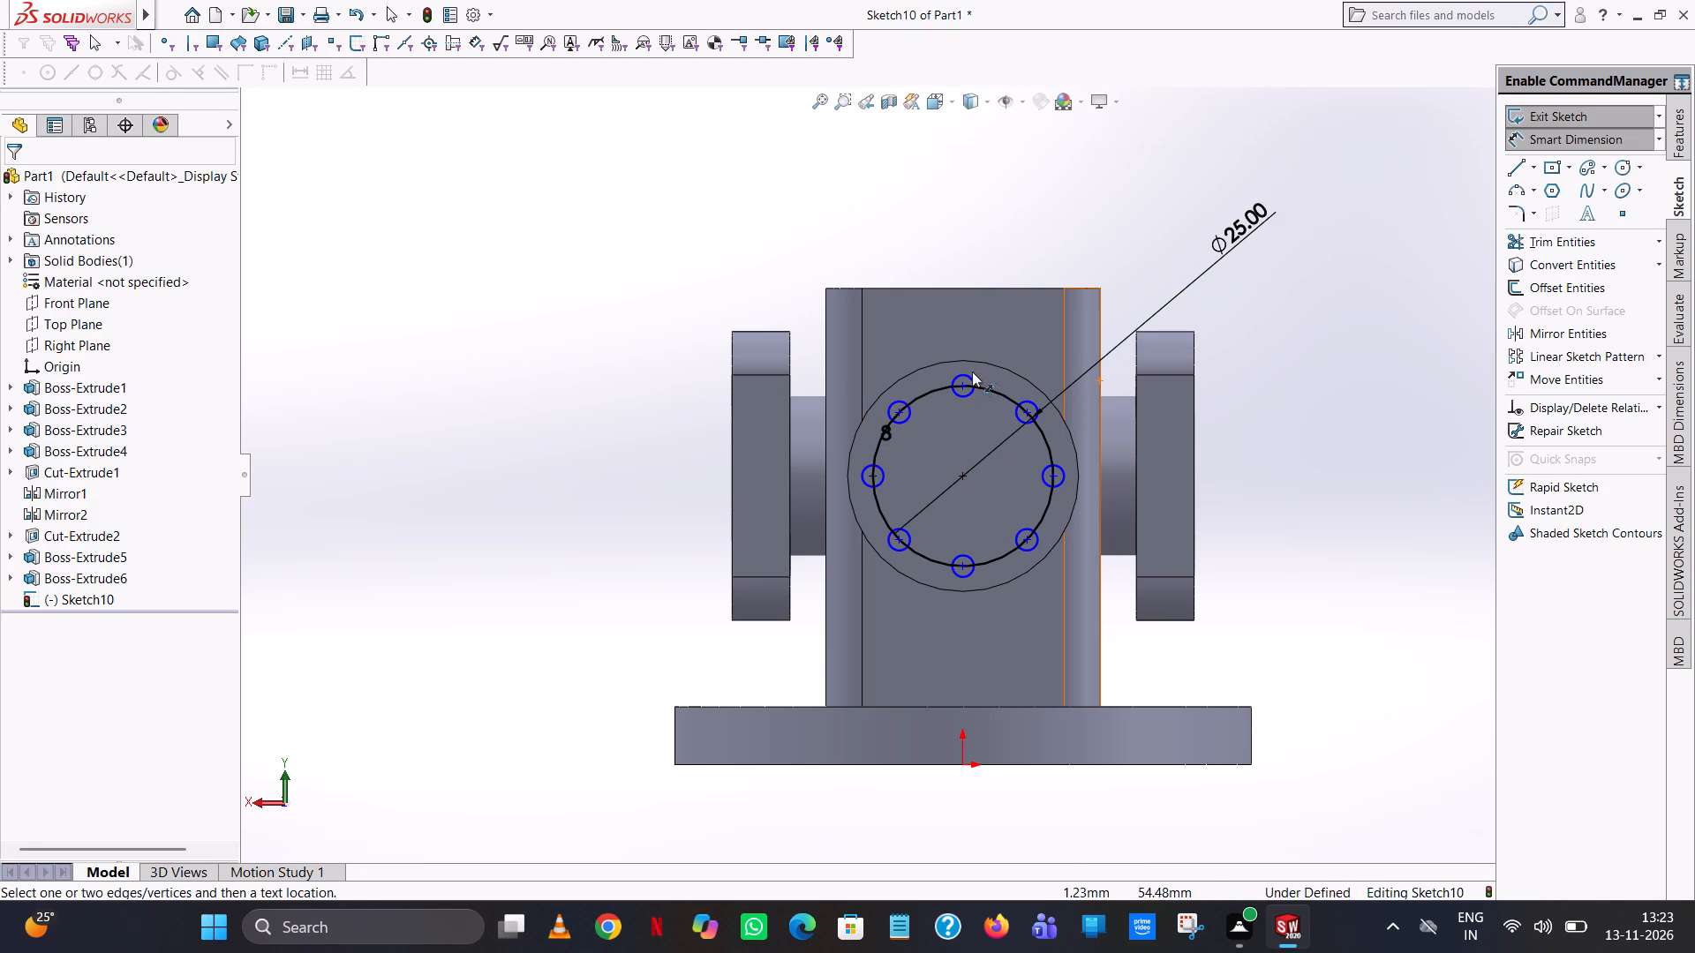
Dimension the diameter of the top hole on the bolt circle.
click(969, 377)
click(1052, 240)
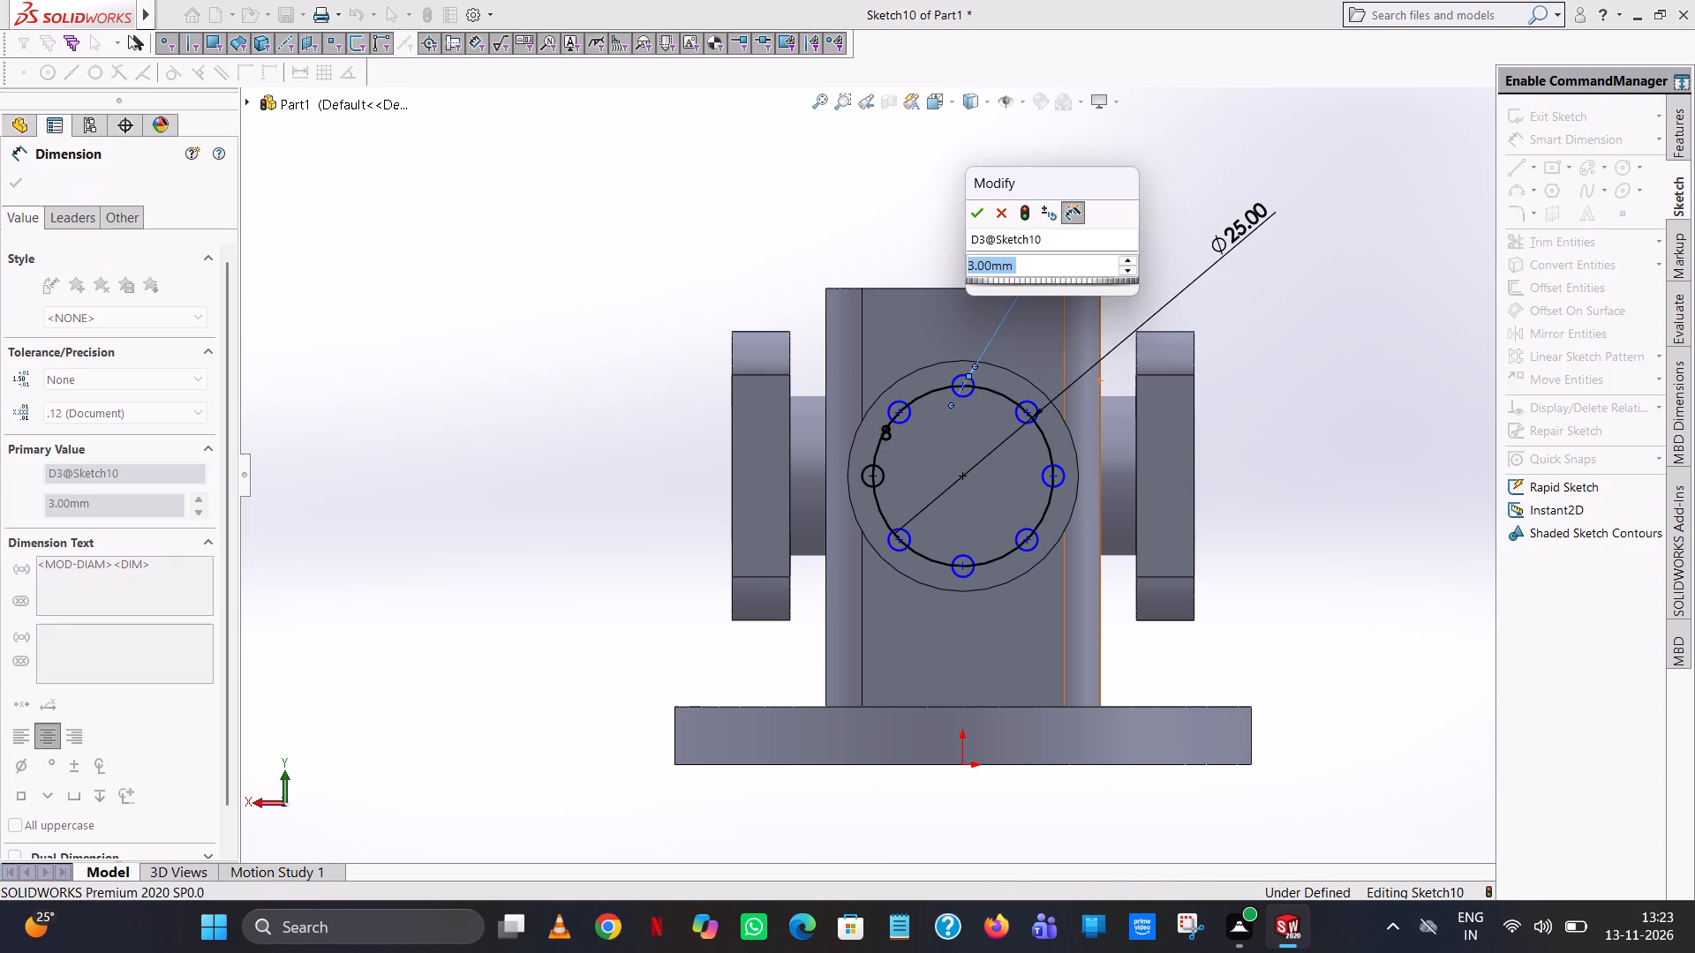
click(976, 219)
click(767, 236)
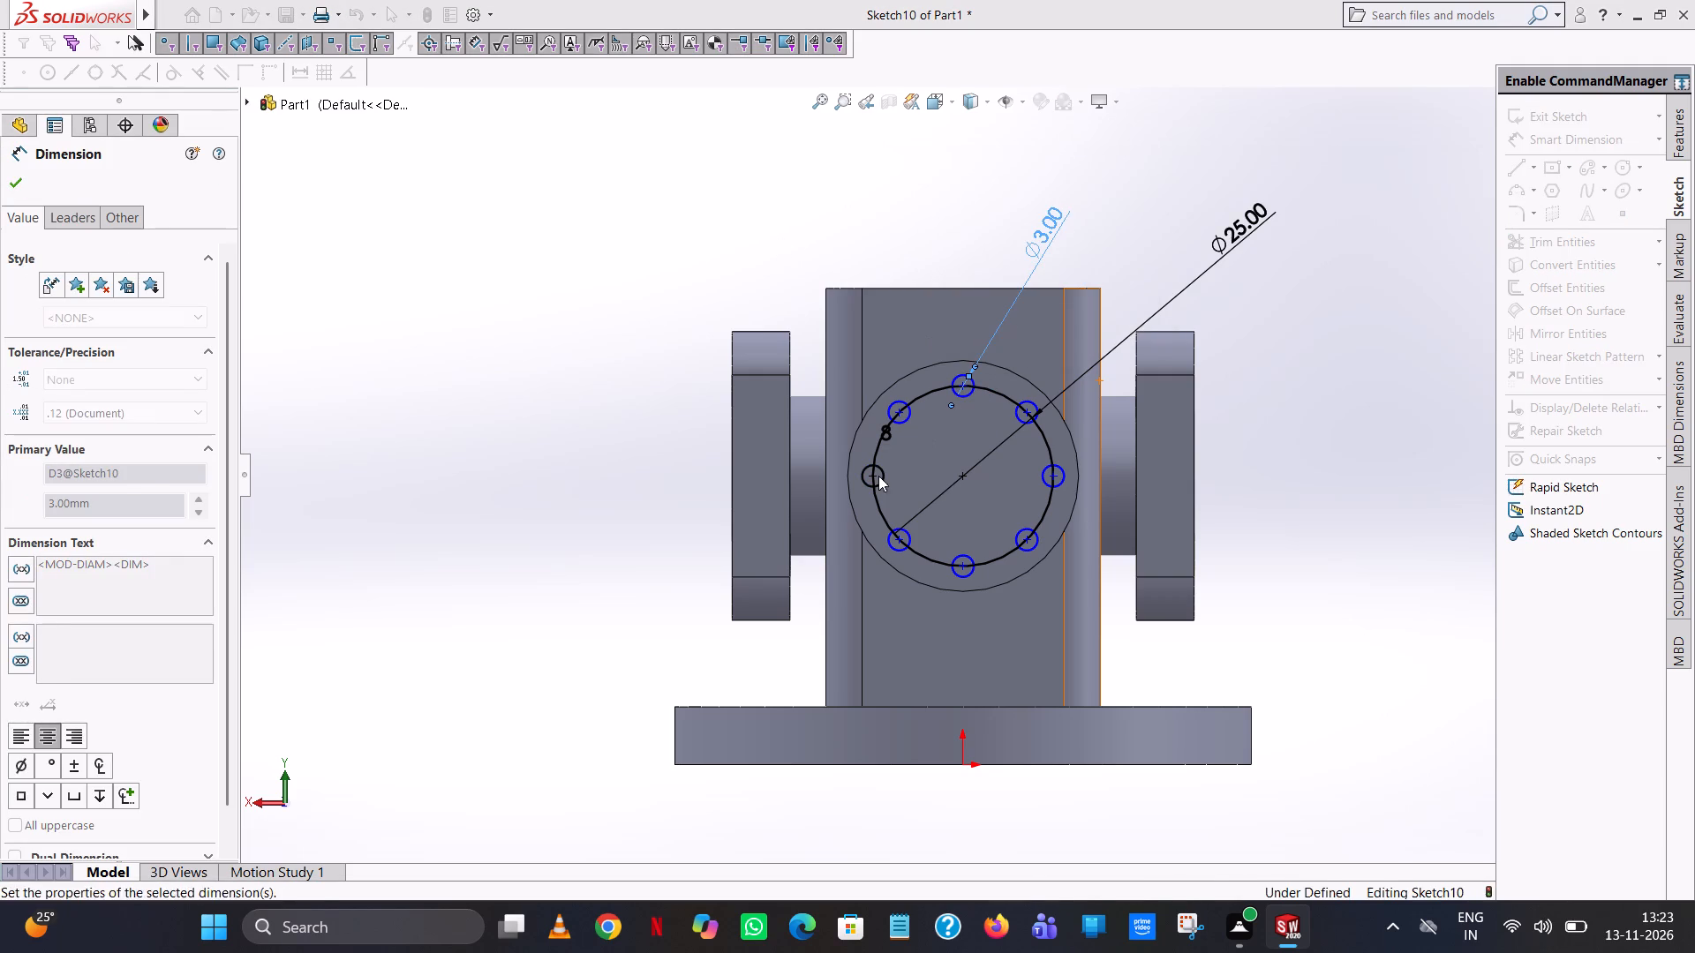
Add a vertical dimension from the top hole's centre to the flange centre and reattach its lower end to the lower-left hole's centre.
scroll(906, 505, down, 5)
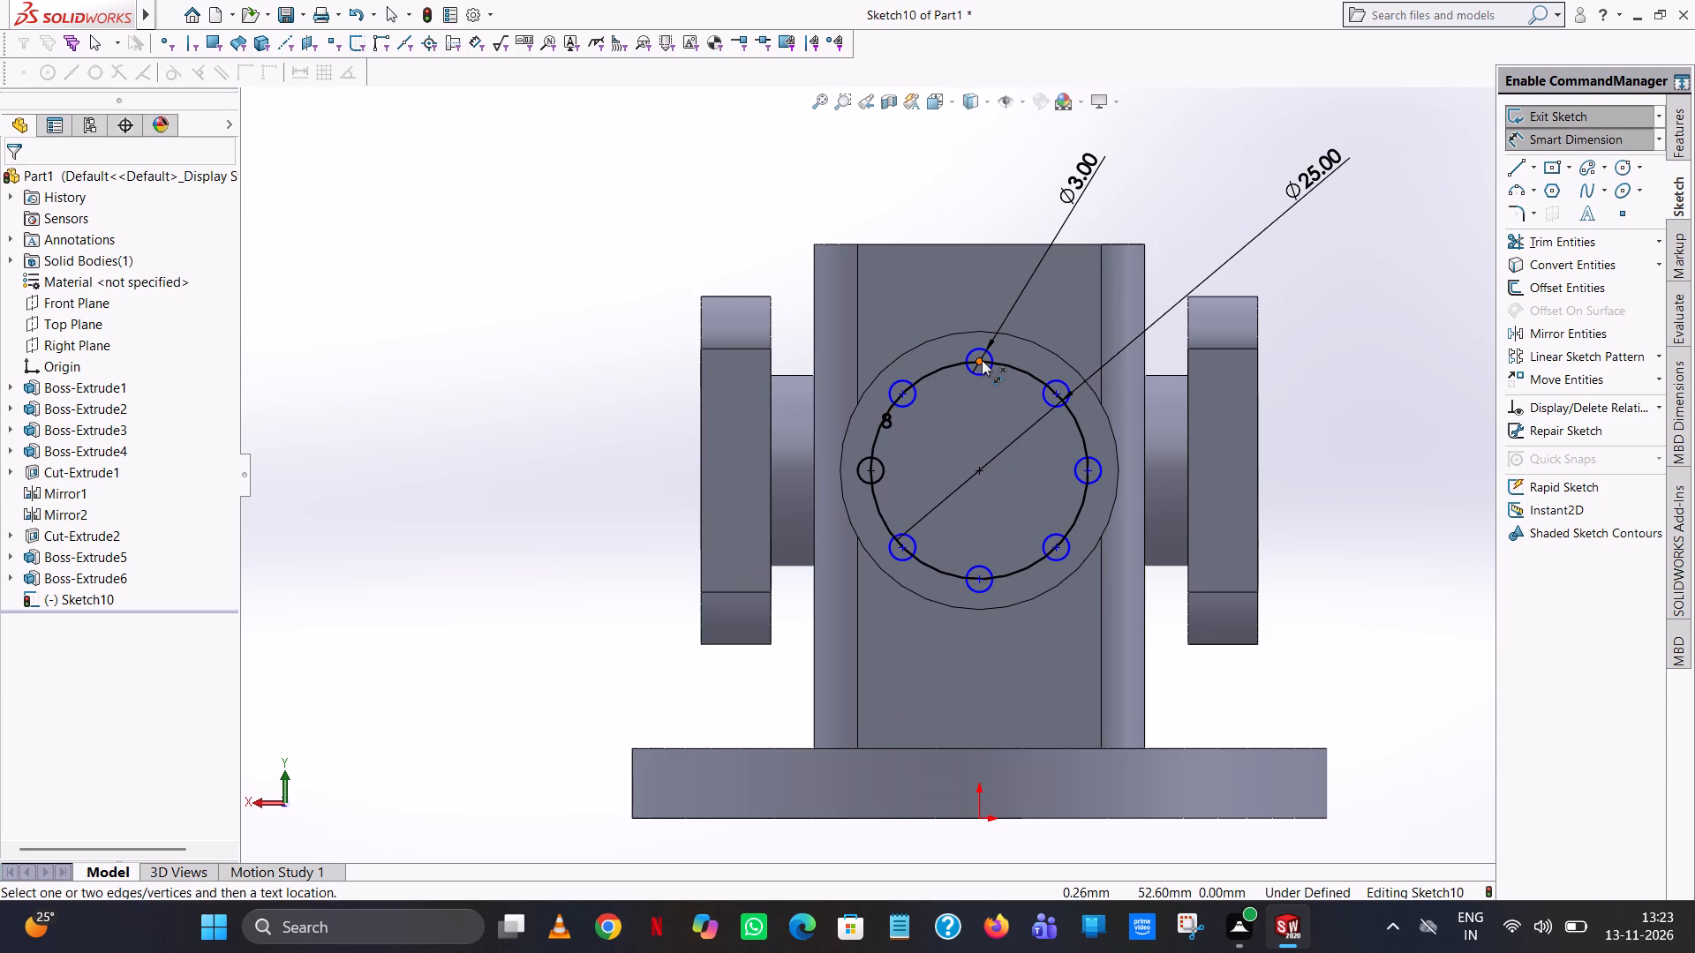
click(981, 359)
click(980, 467)
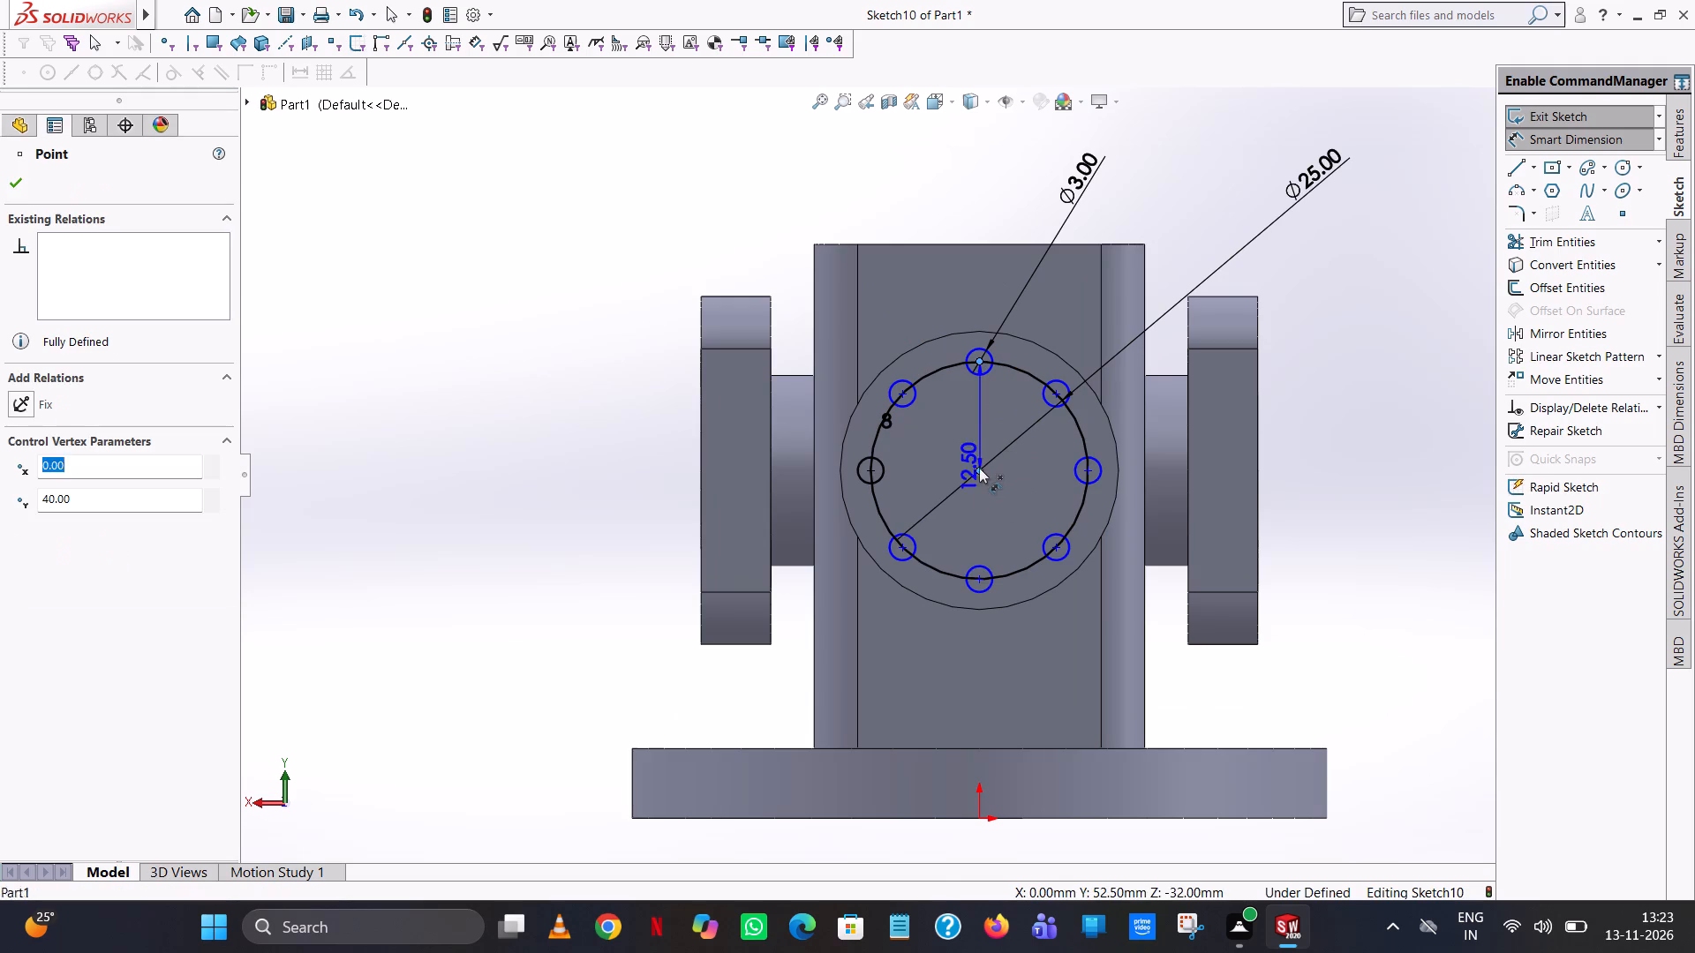
click(1302, 433)
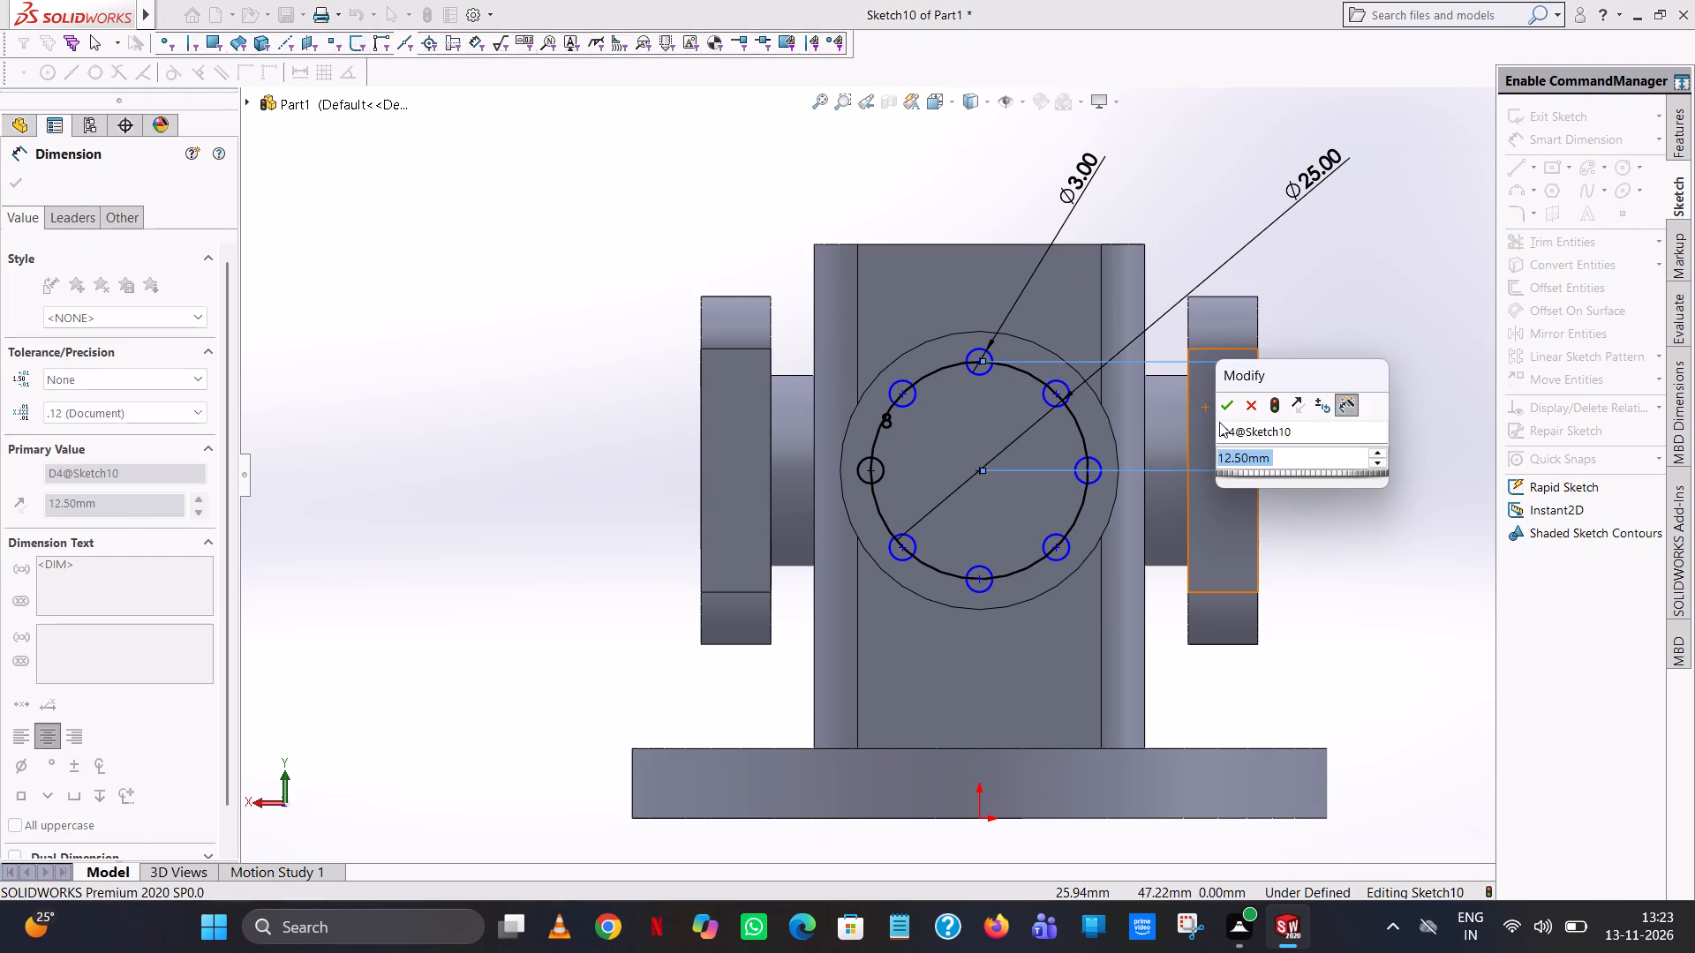
click(1224, 407)
click(1302, 365)
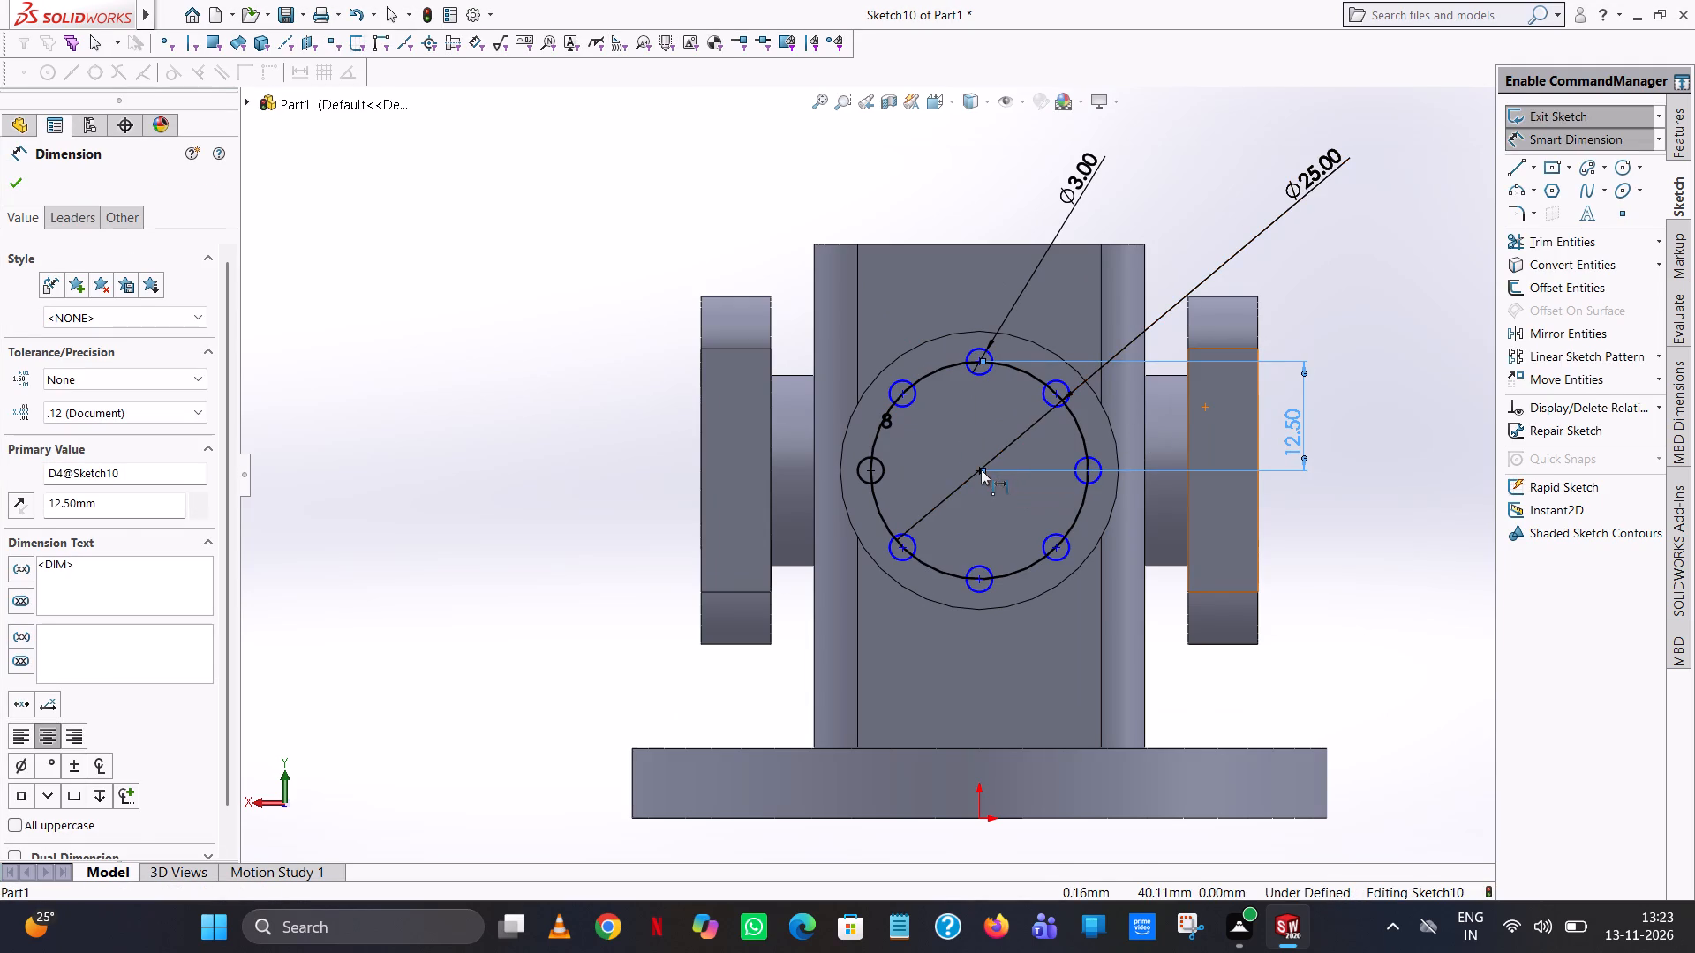
click(980, 469)
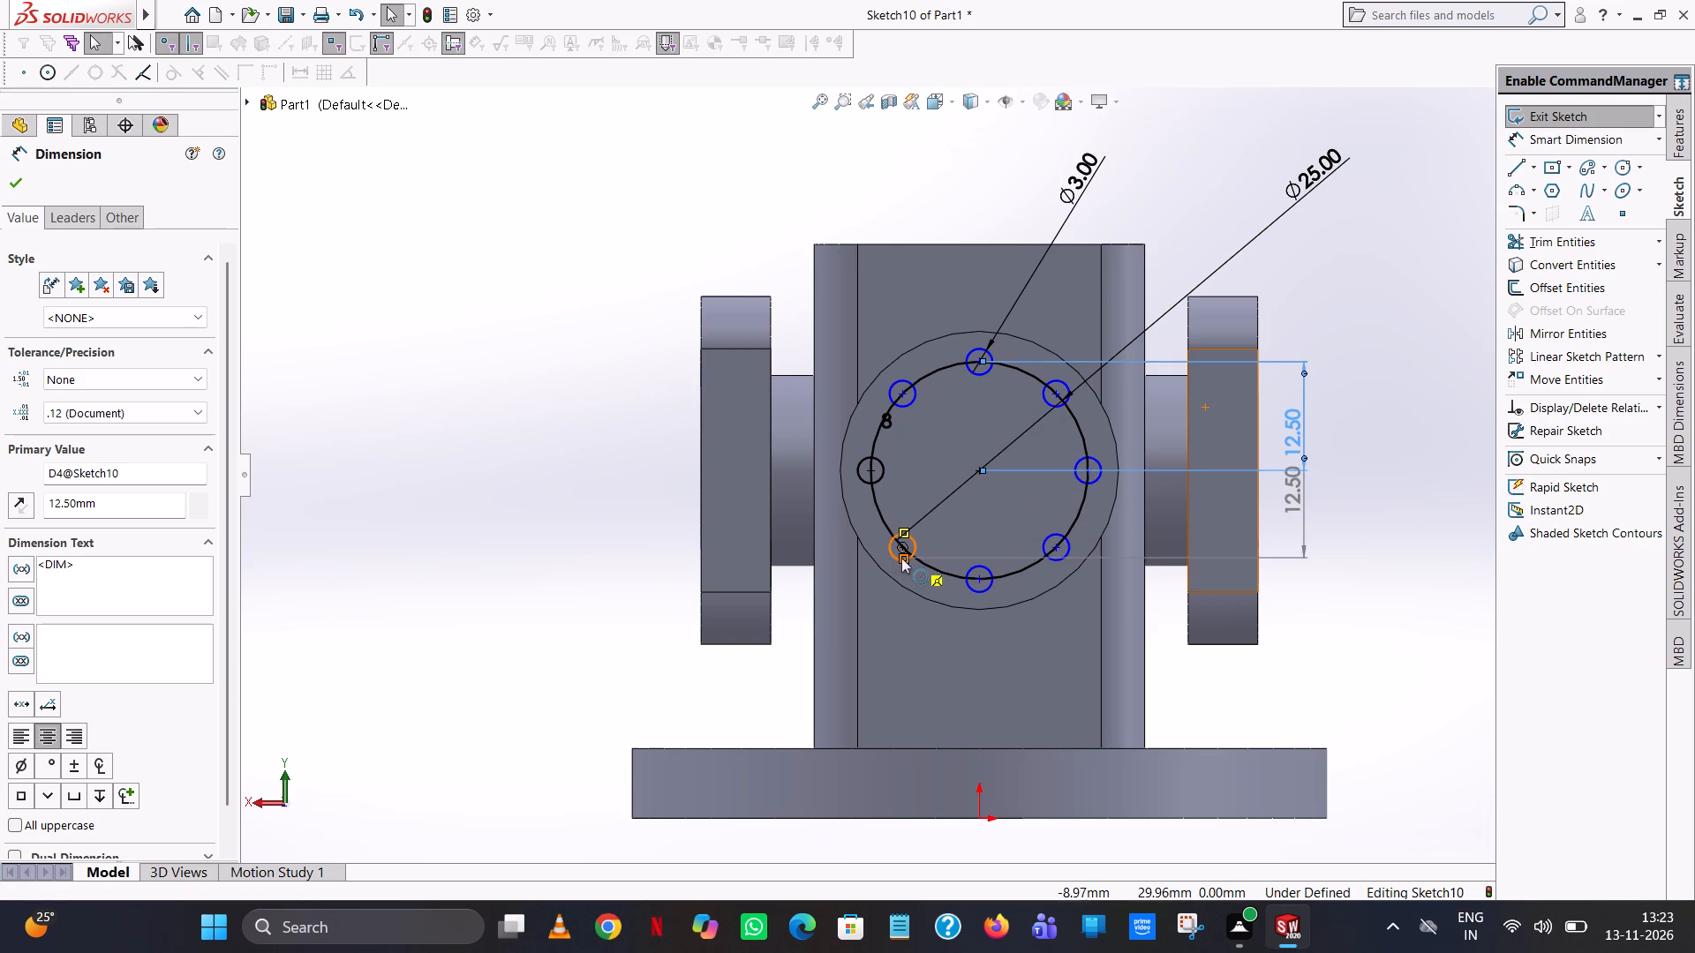
click(901, 544)
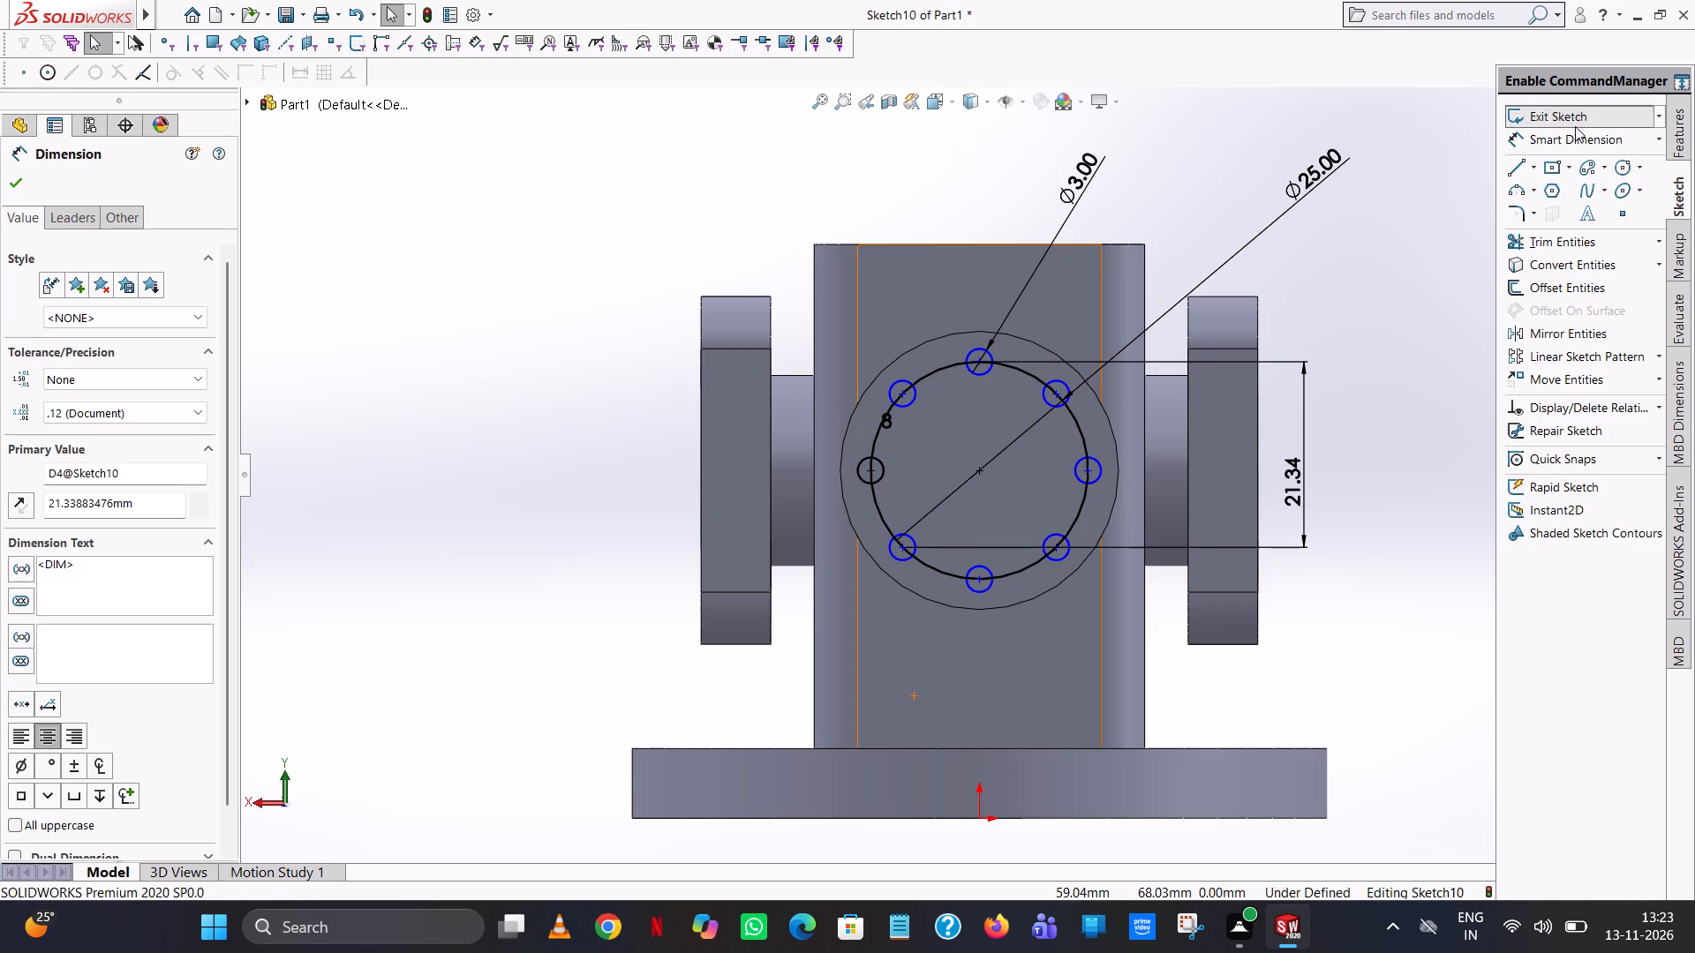
Dimension the horizontal distance between the flange centre and the lower-left hole's centre.
click(1553, 139)
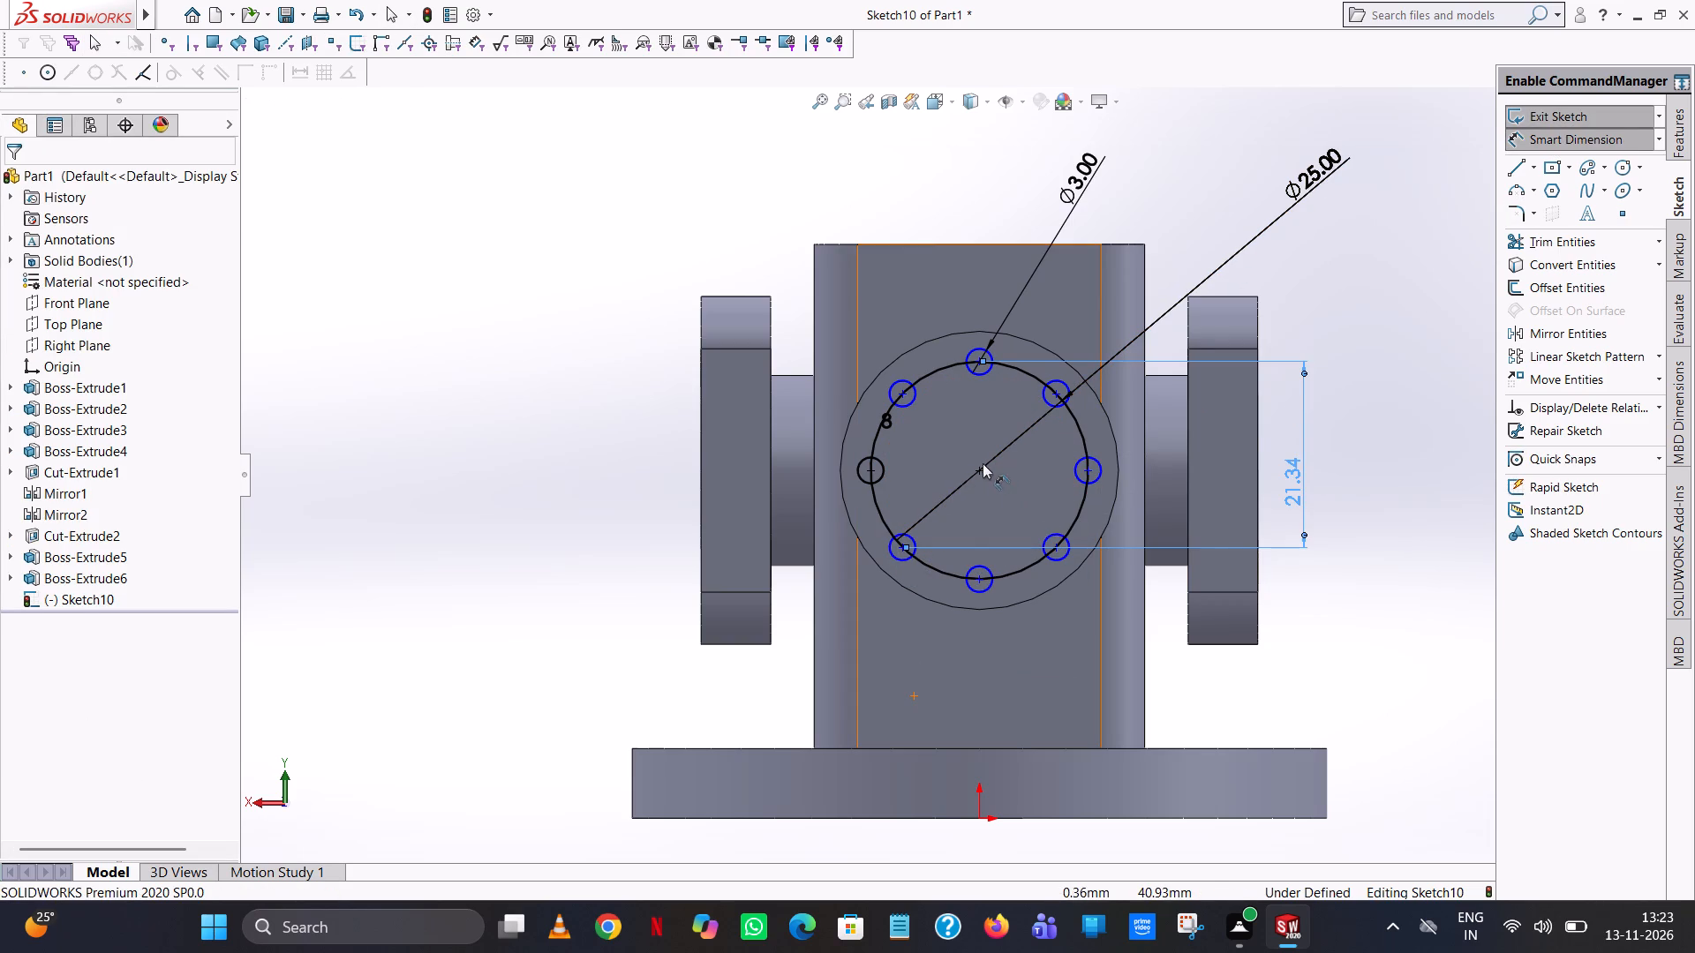
click(980, 466)
click(900, 548)
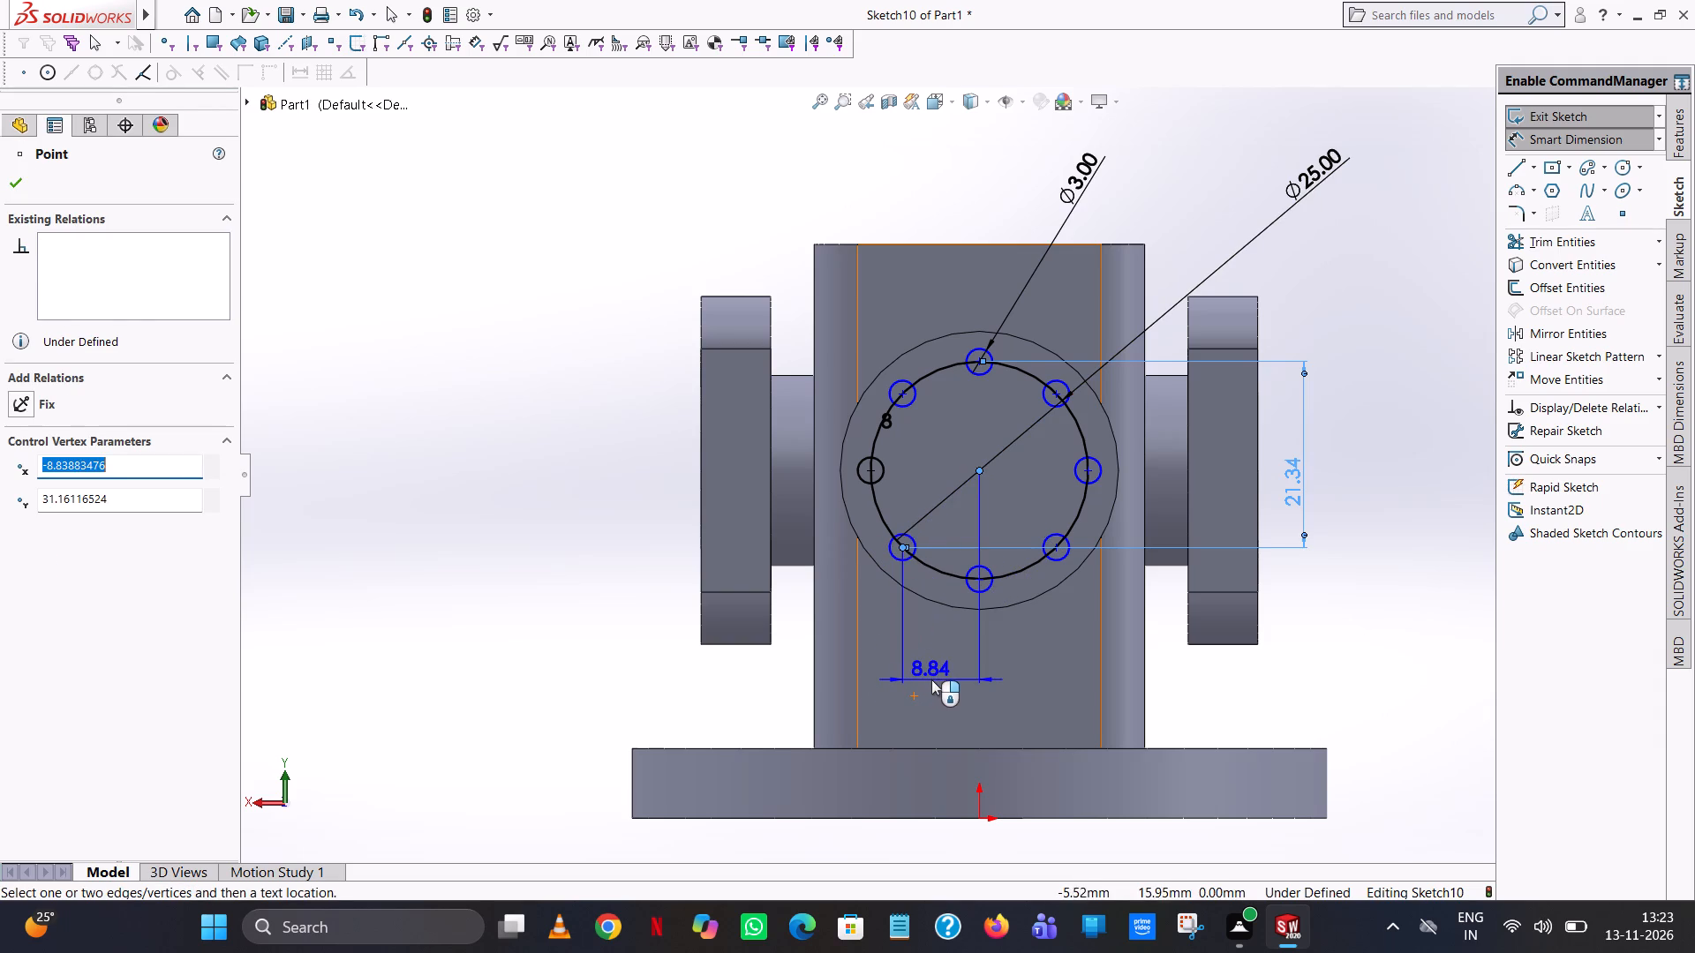
click(931, 679)
click(845, 651)
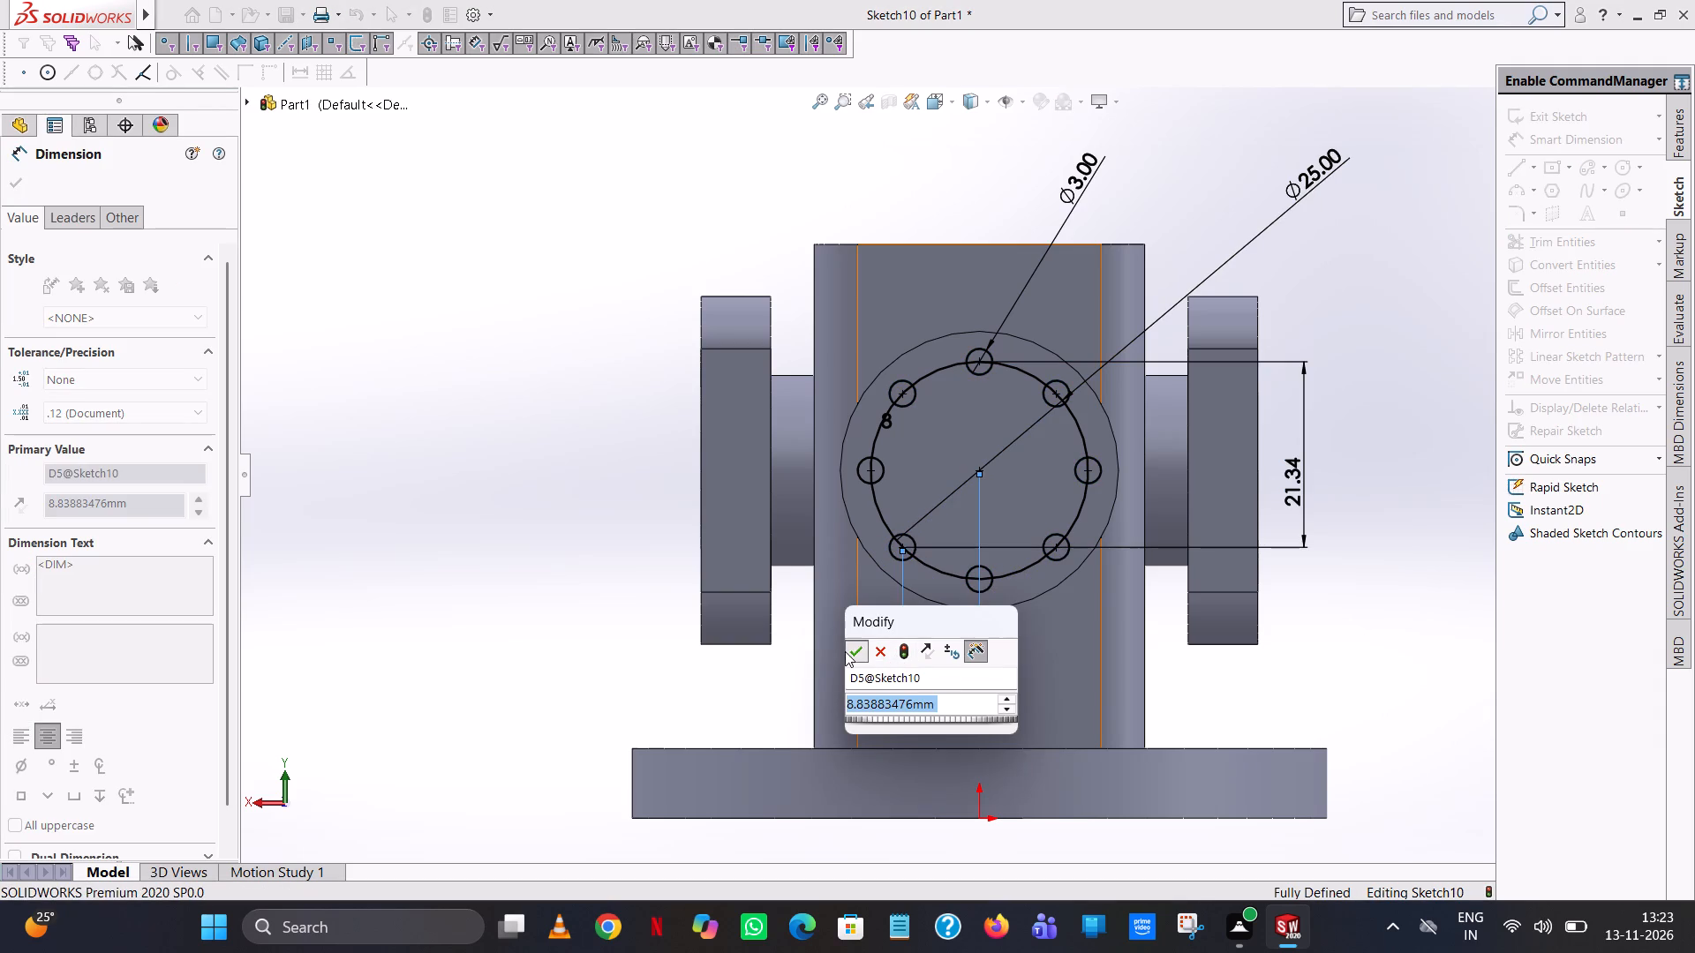
click(1395, 270)
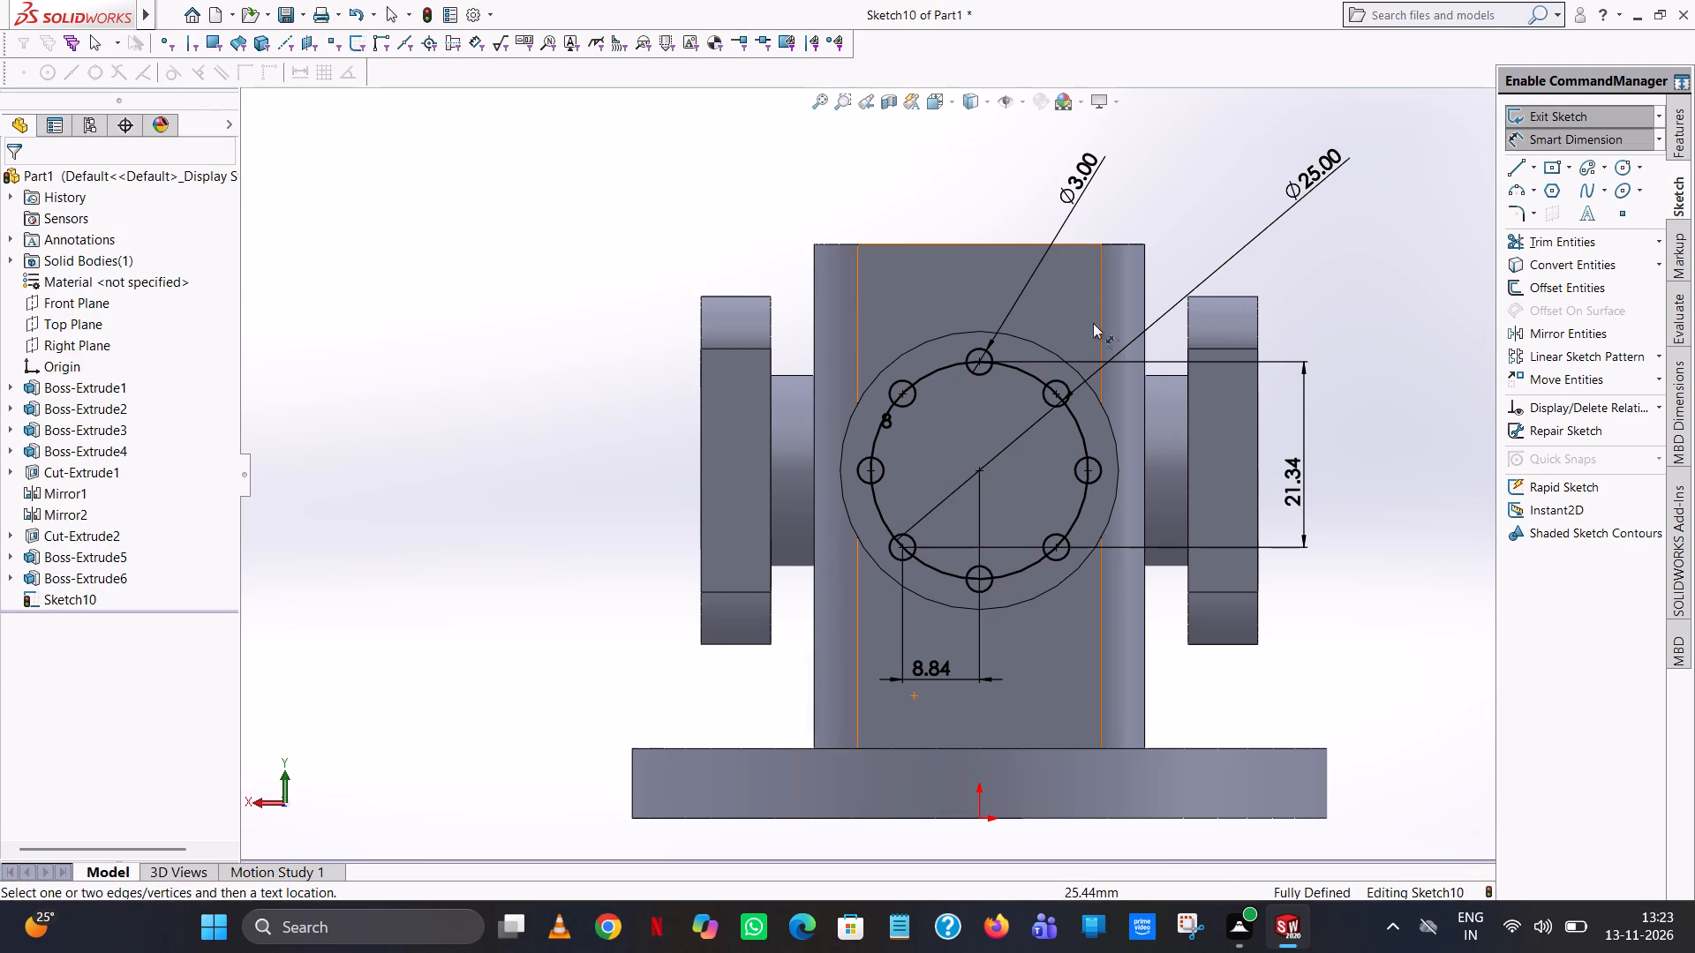
click(1552, 137)
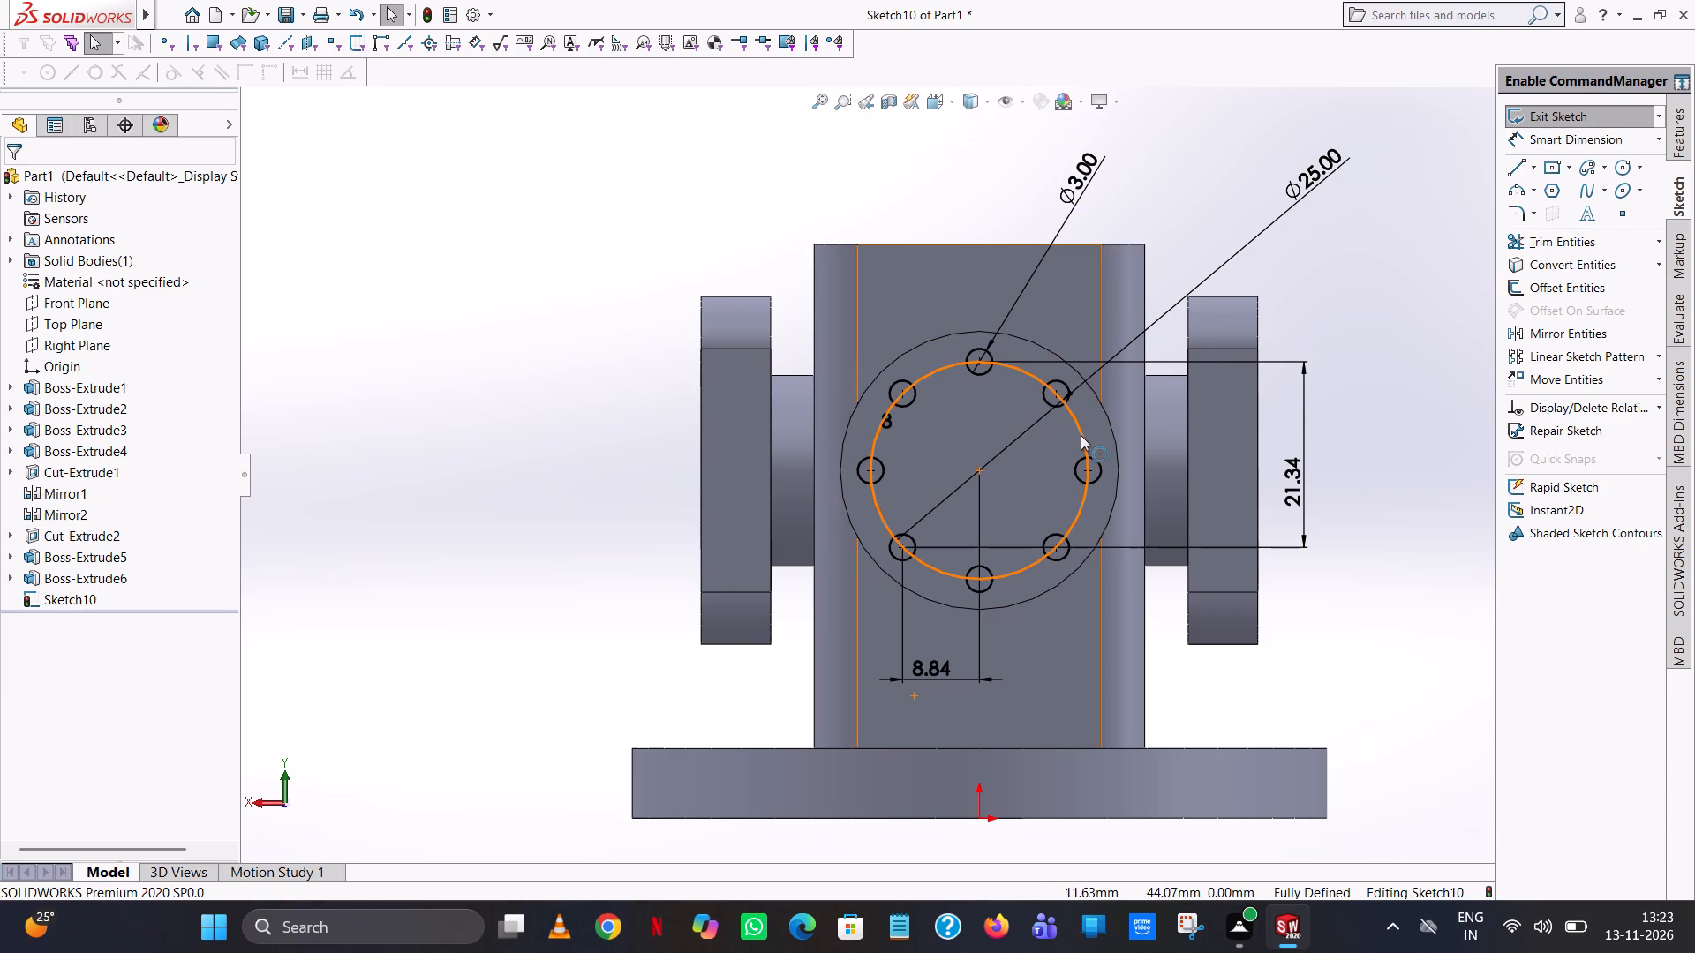
Convert the 25 mm circle through the hole centres to construction geometry.
click(1081, 435)
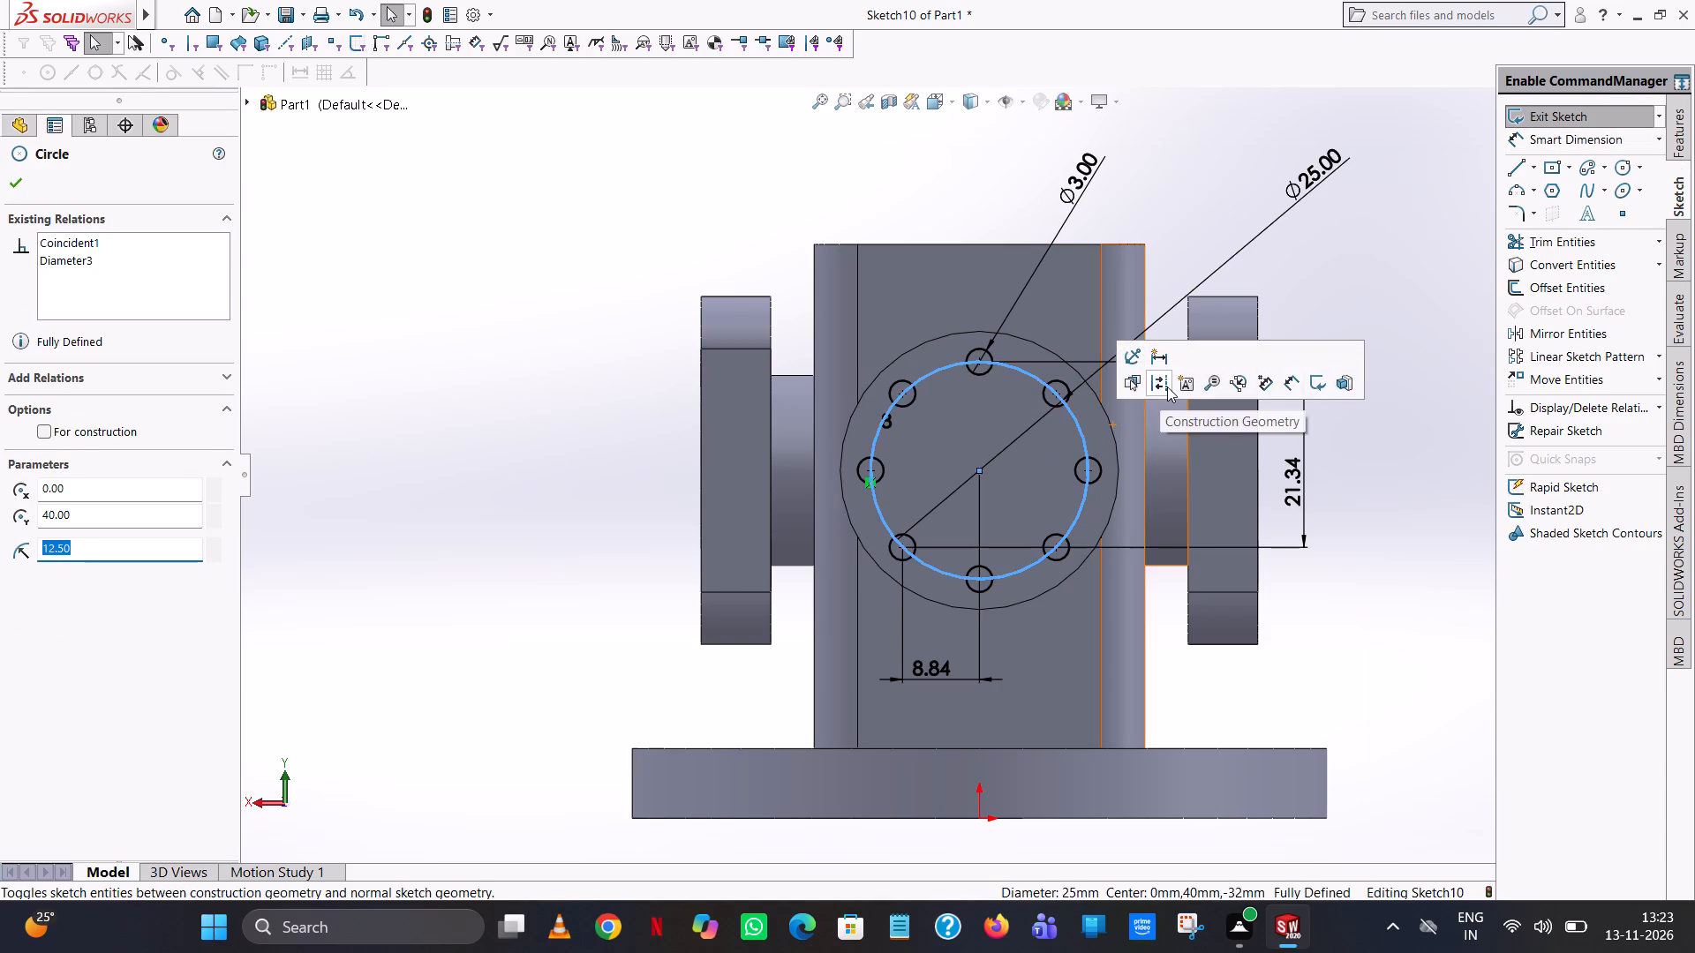
click(1167, 386)
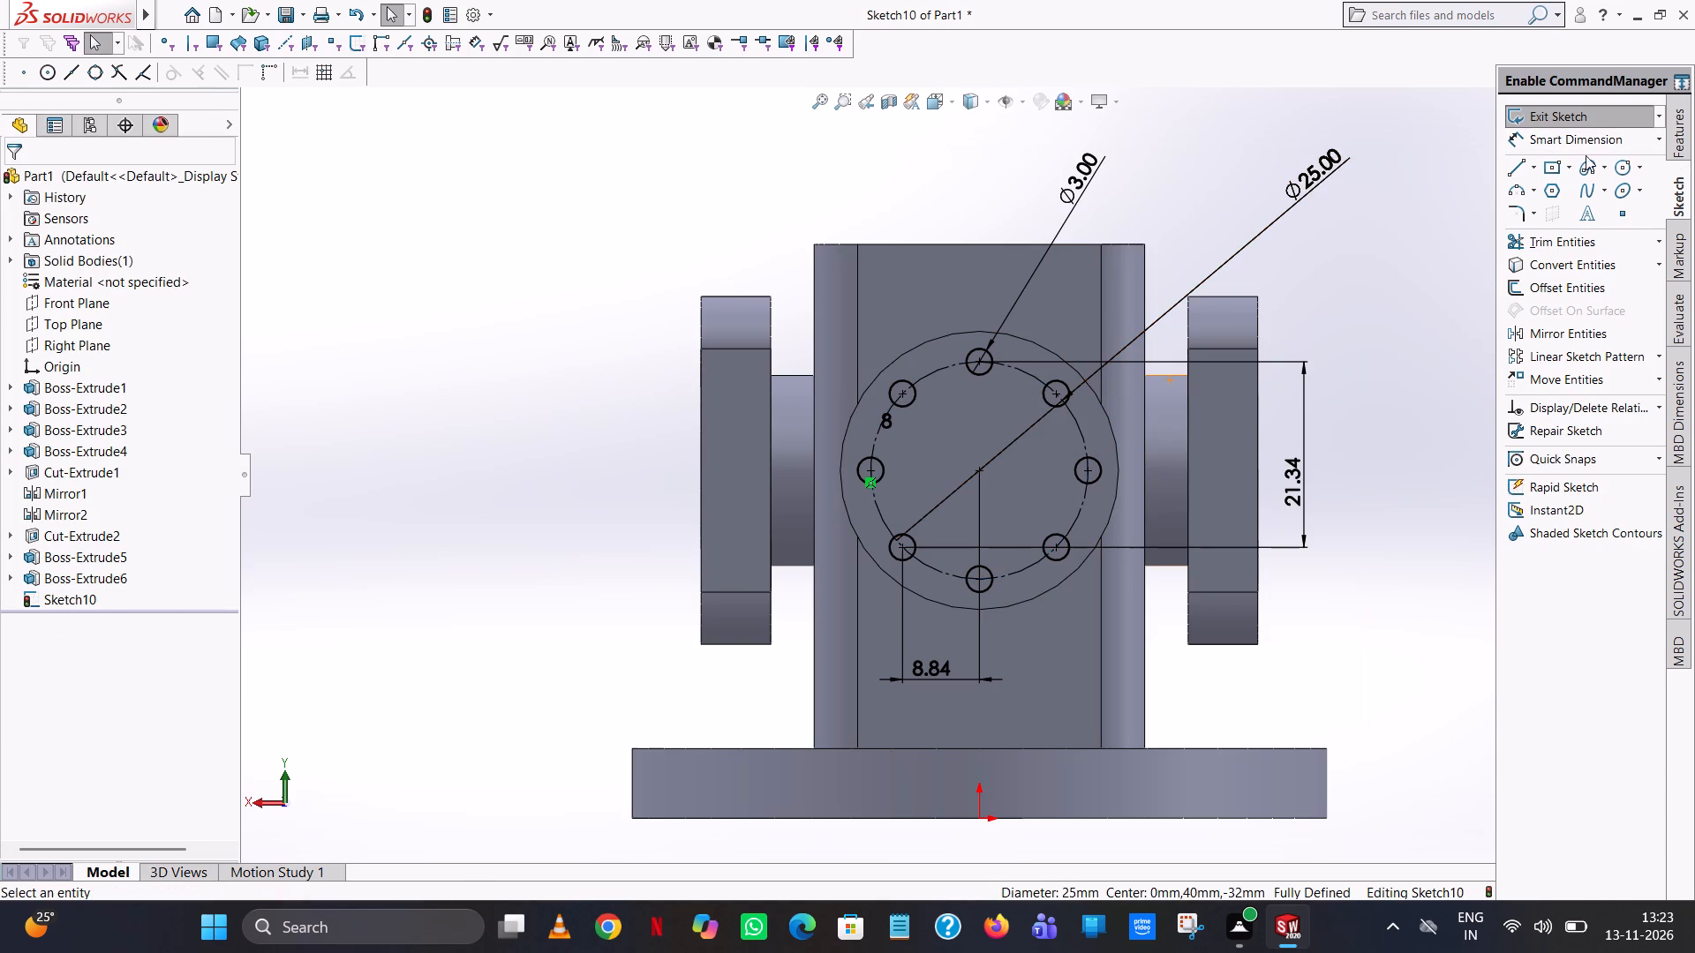
Cut the eight patterned holes through the round side flange with a blind extruded cut 11 mm deep.
click(1669, 125)
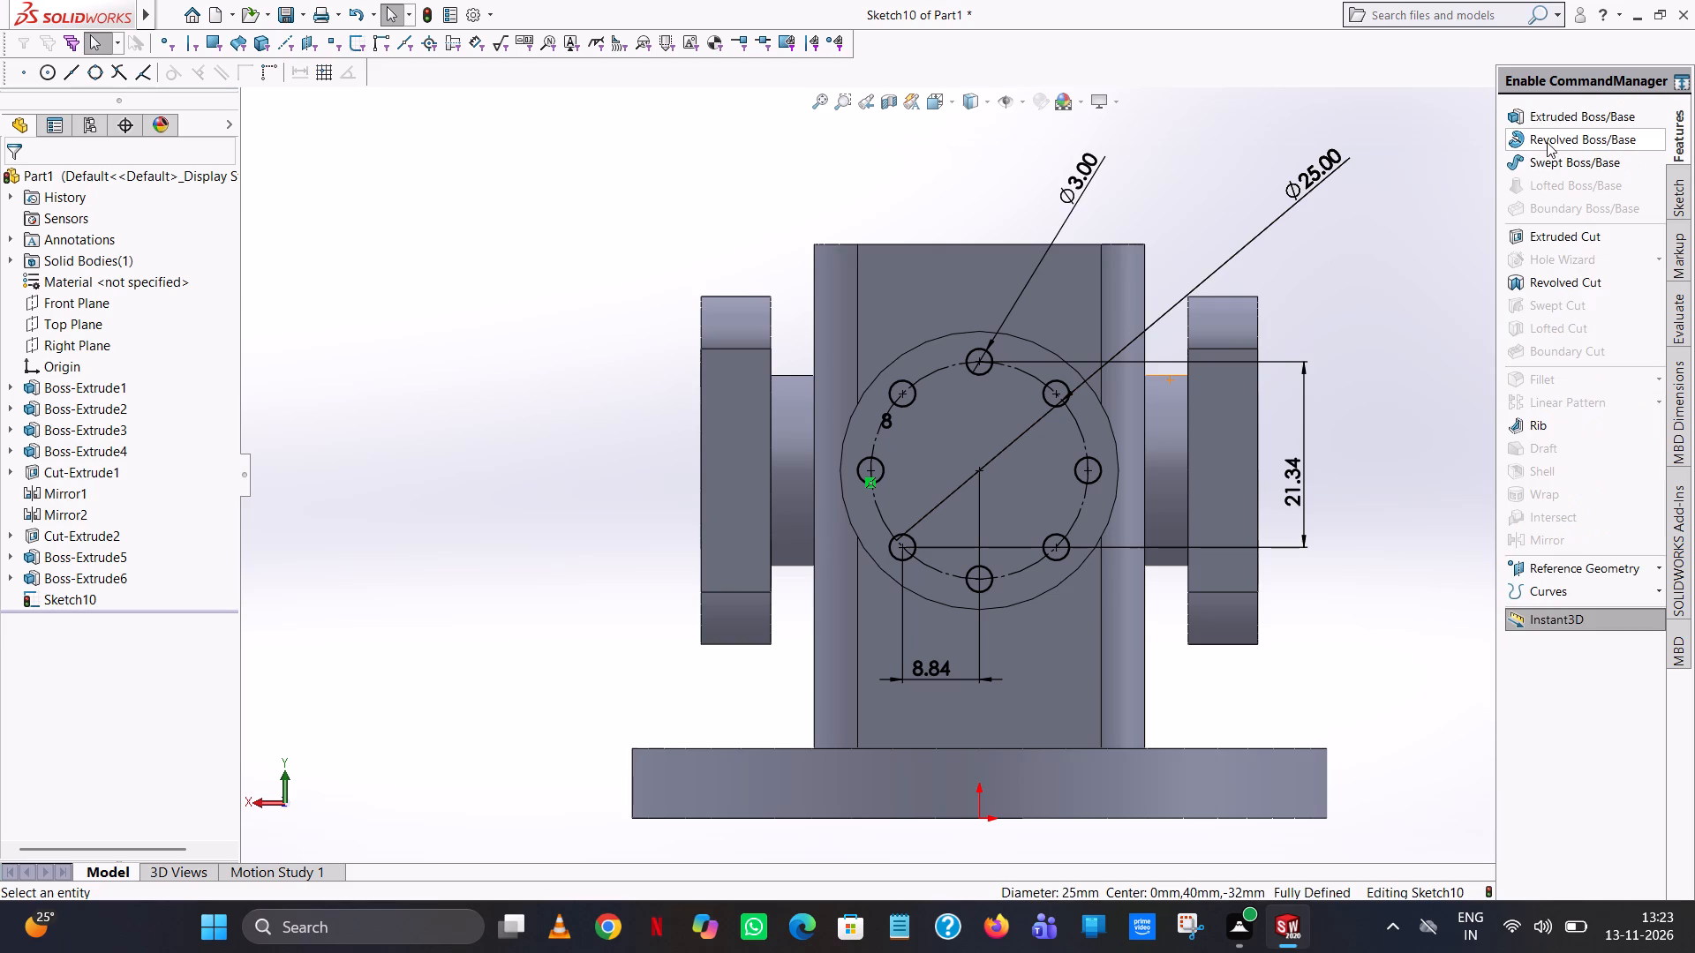
click(1571, 244)
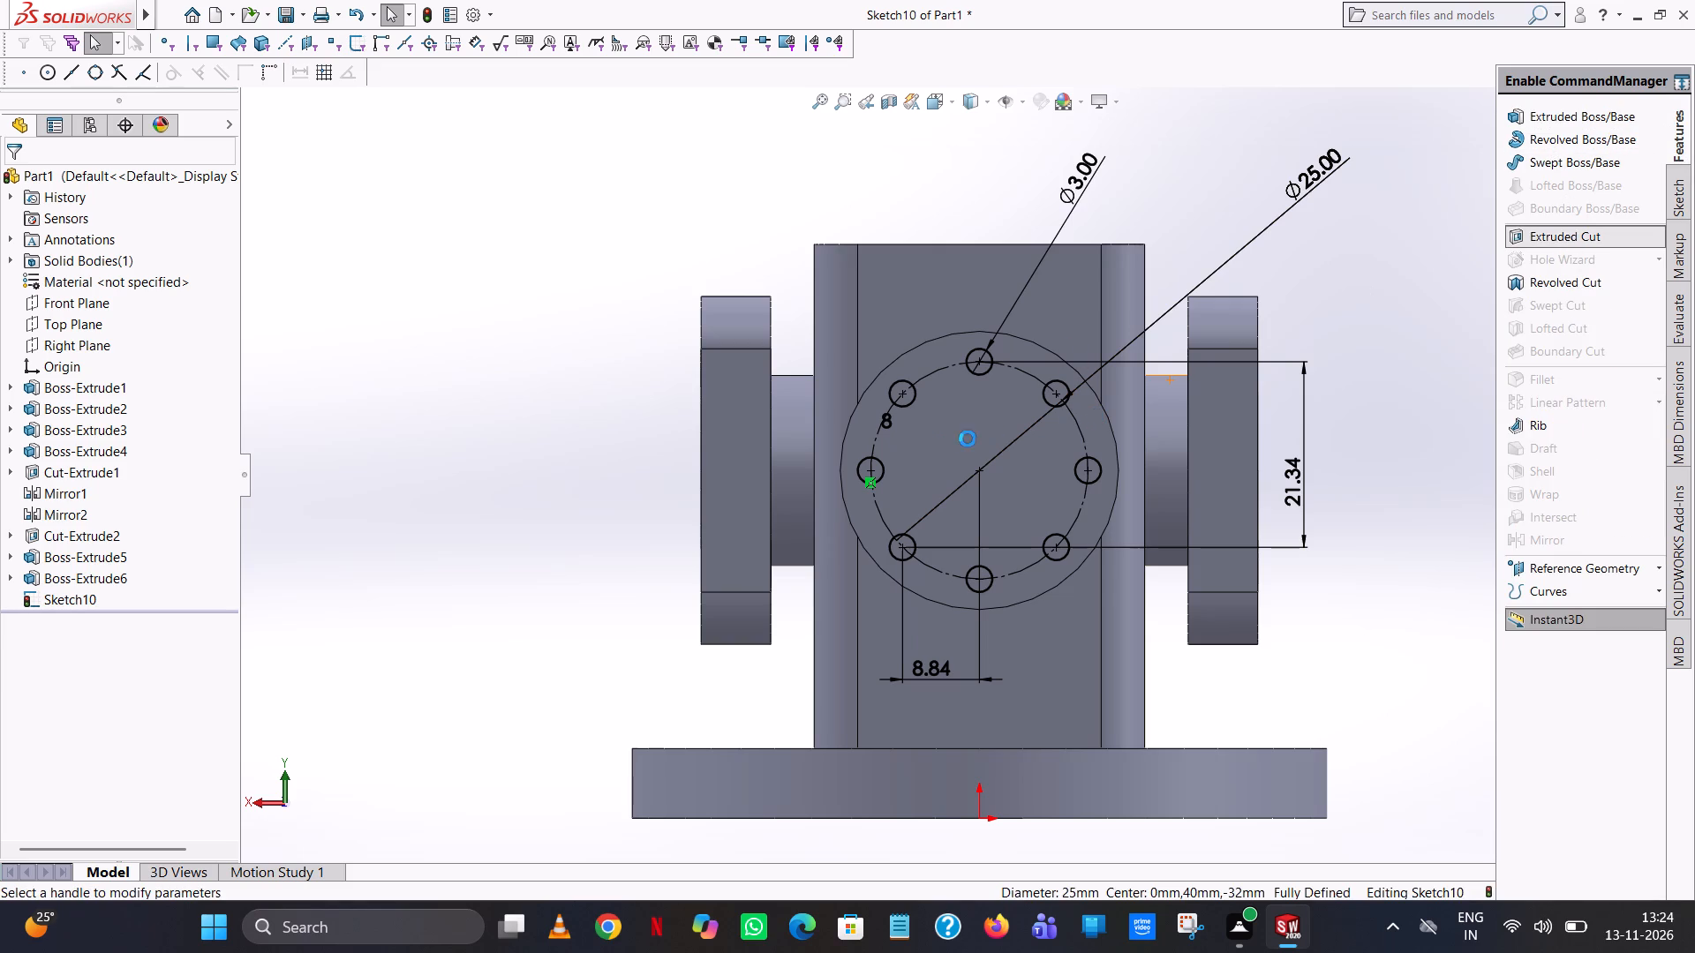
middle_drag(341, 530, 538, 564)
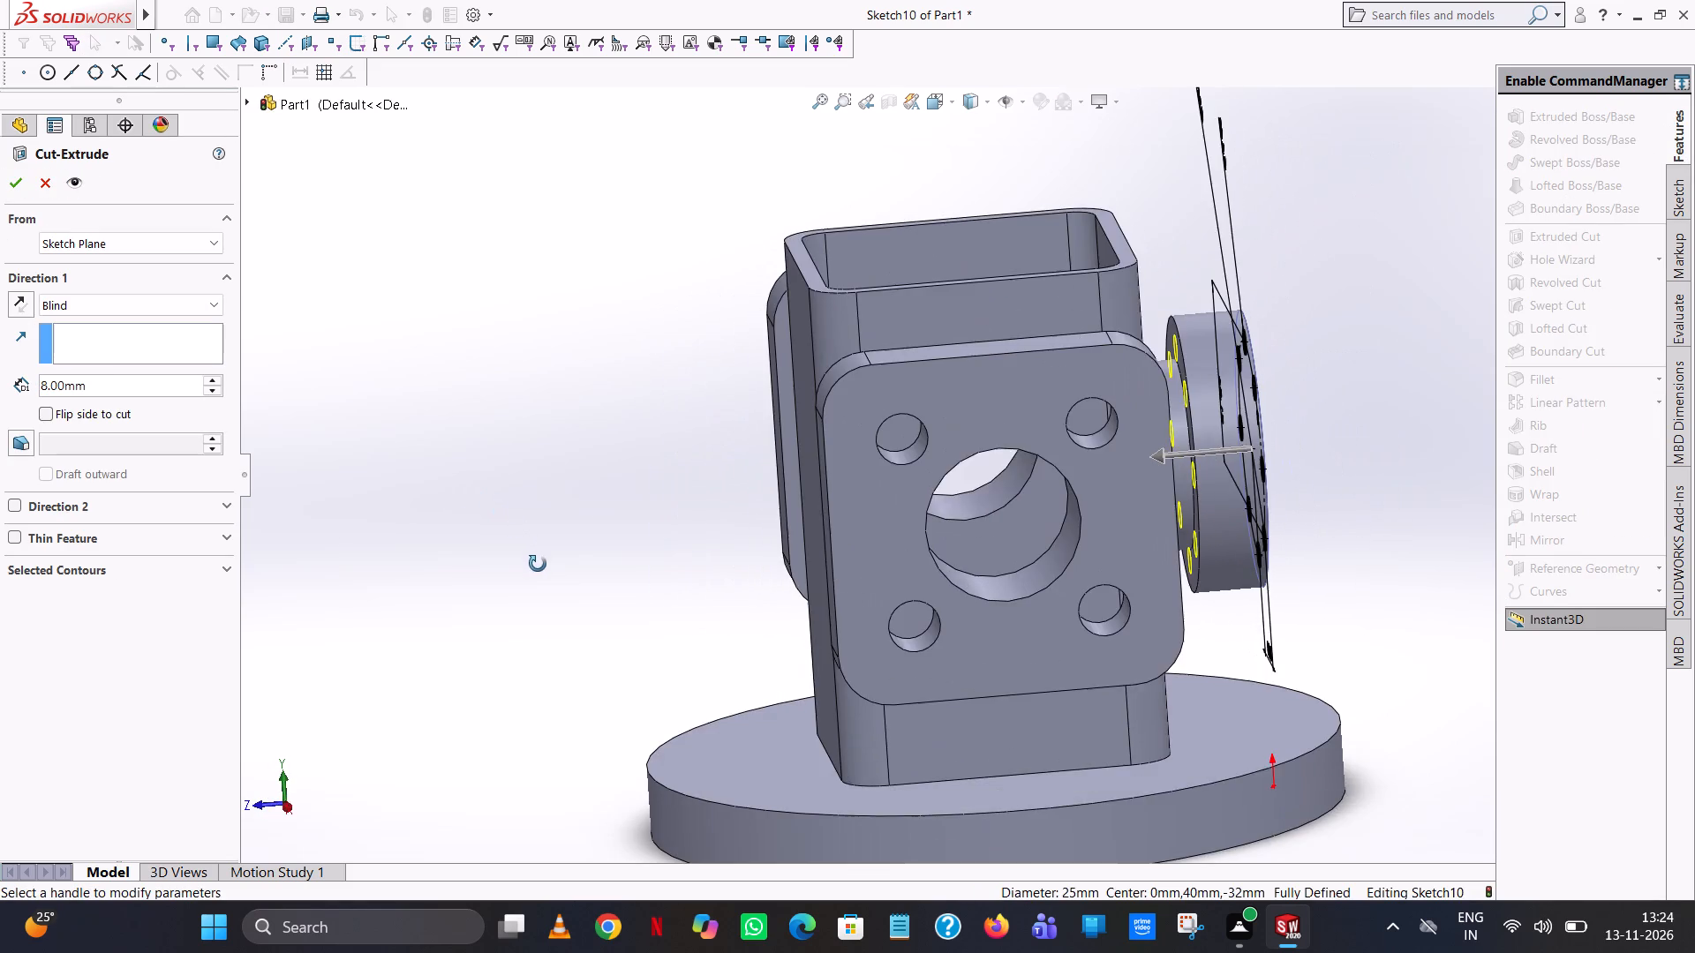
middle_drag(538, 564, 534, 598)
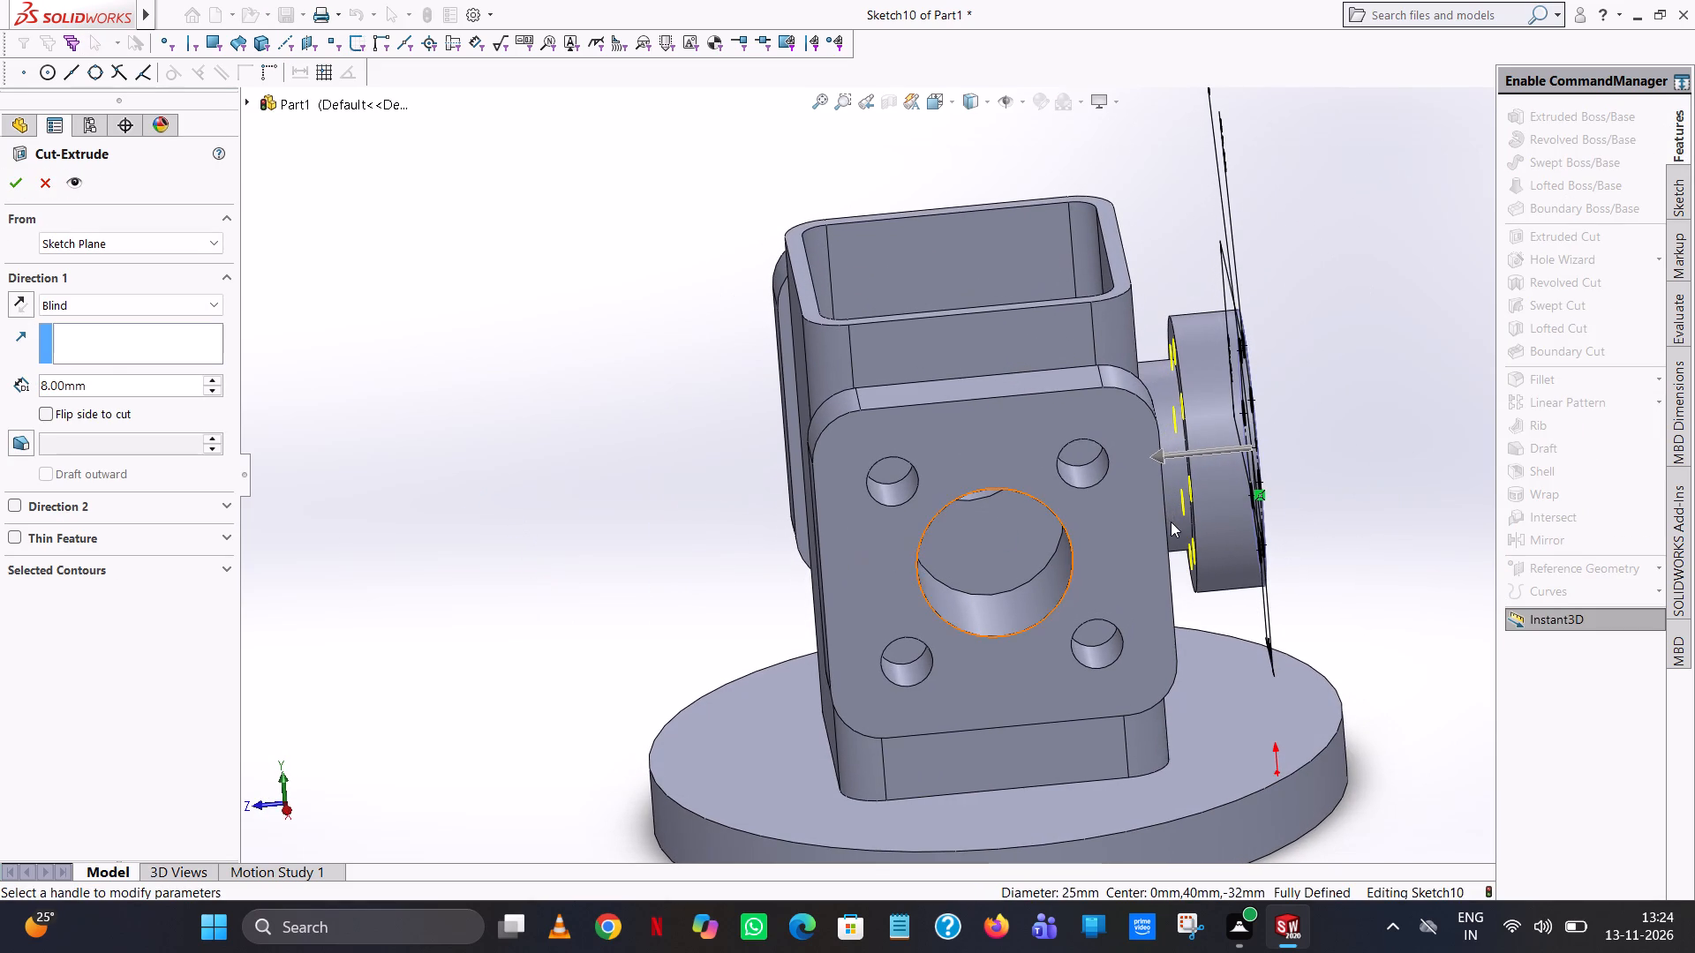
drag(1161, 453, 1151, 453)
scroll(1168, 431, down, 9)
middle_drag(1165, 422, 1170, 346)
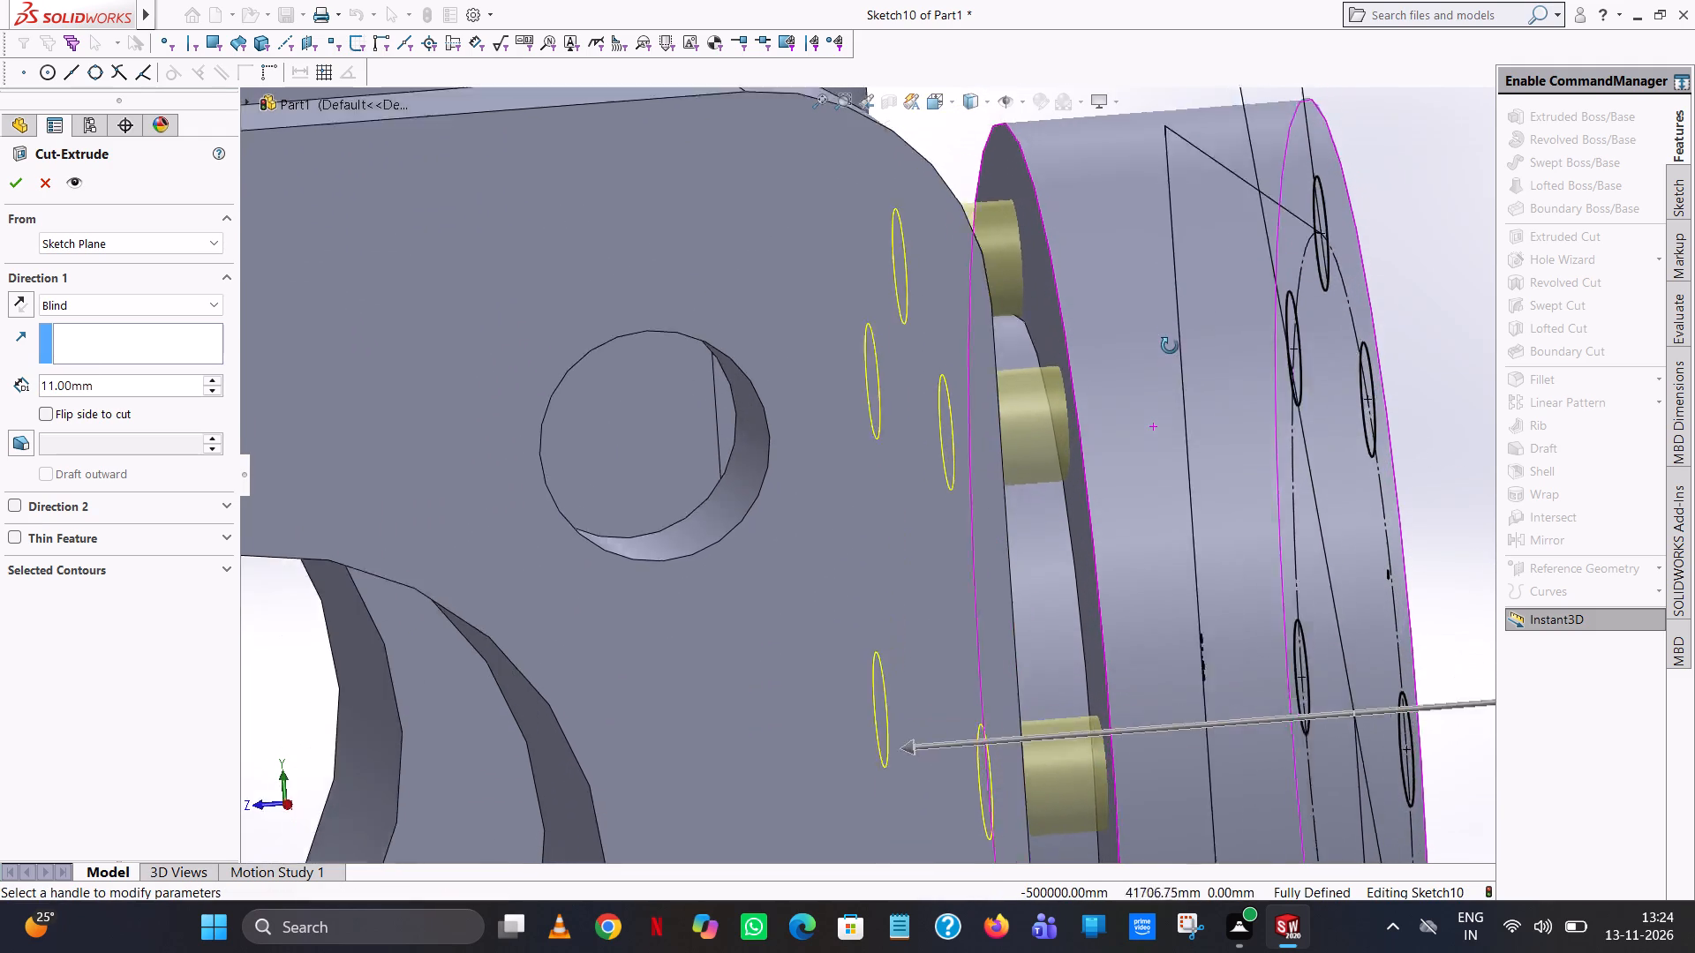
middle_drag(1170, 346, 1165, 322)
middle_drag(1158, 246, 1156, 159)
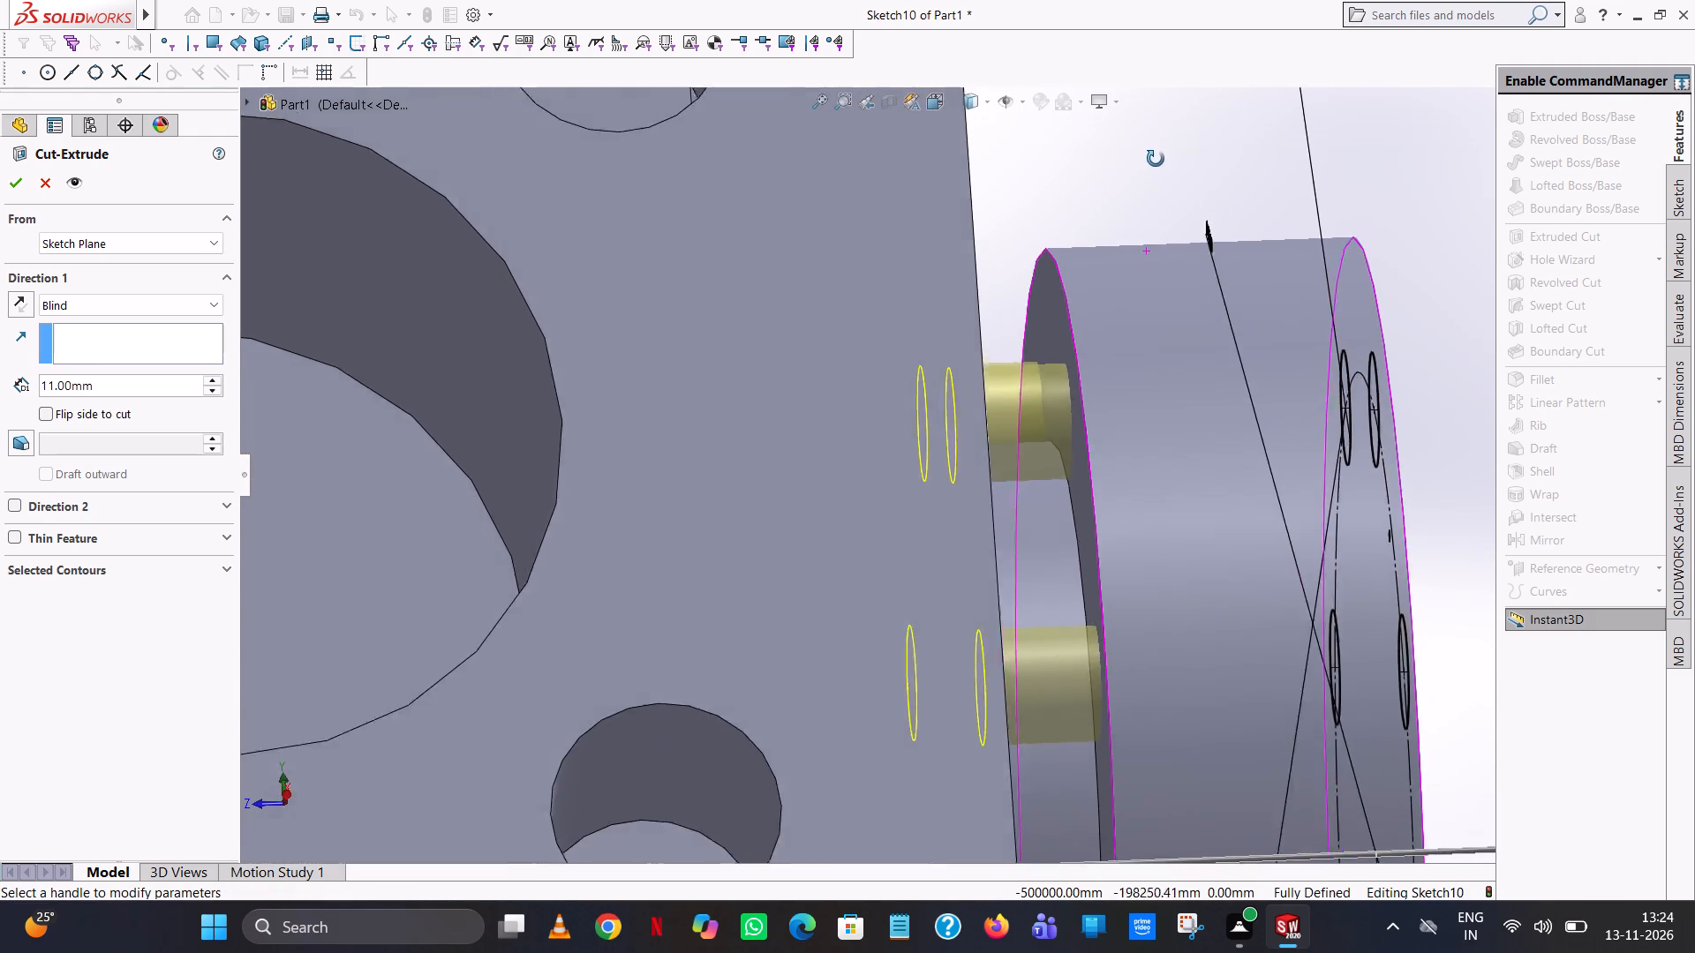
middle_drag(1156, 159, 1161, 31)
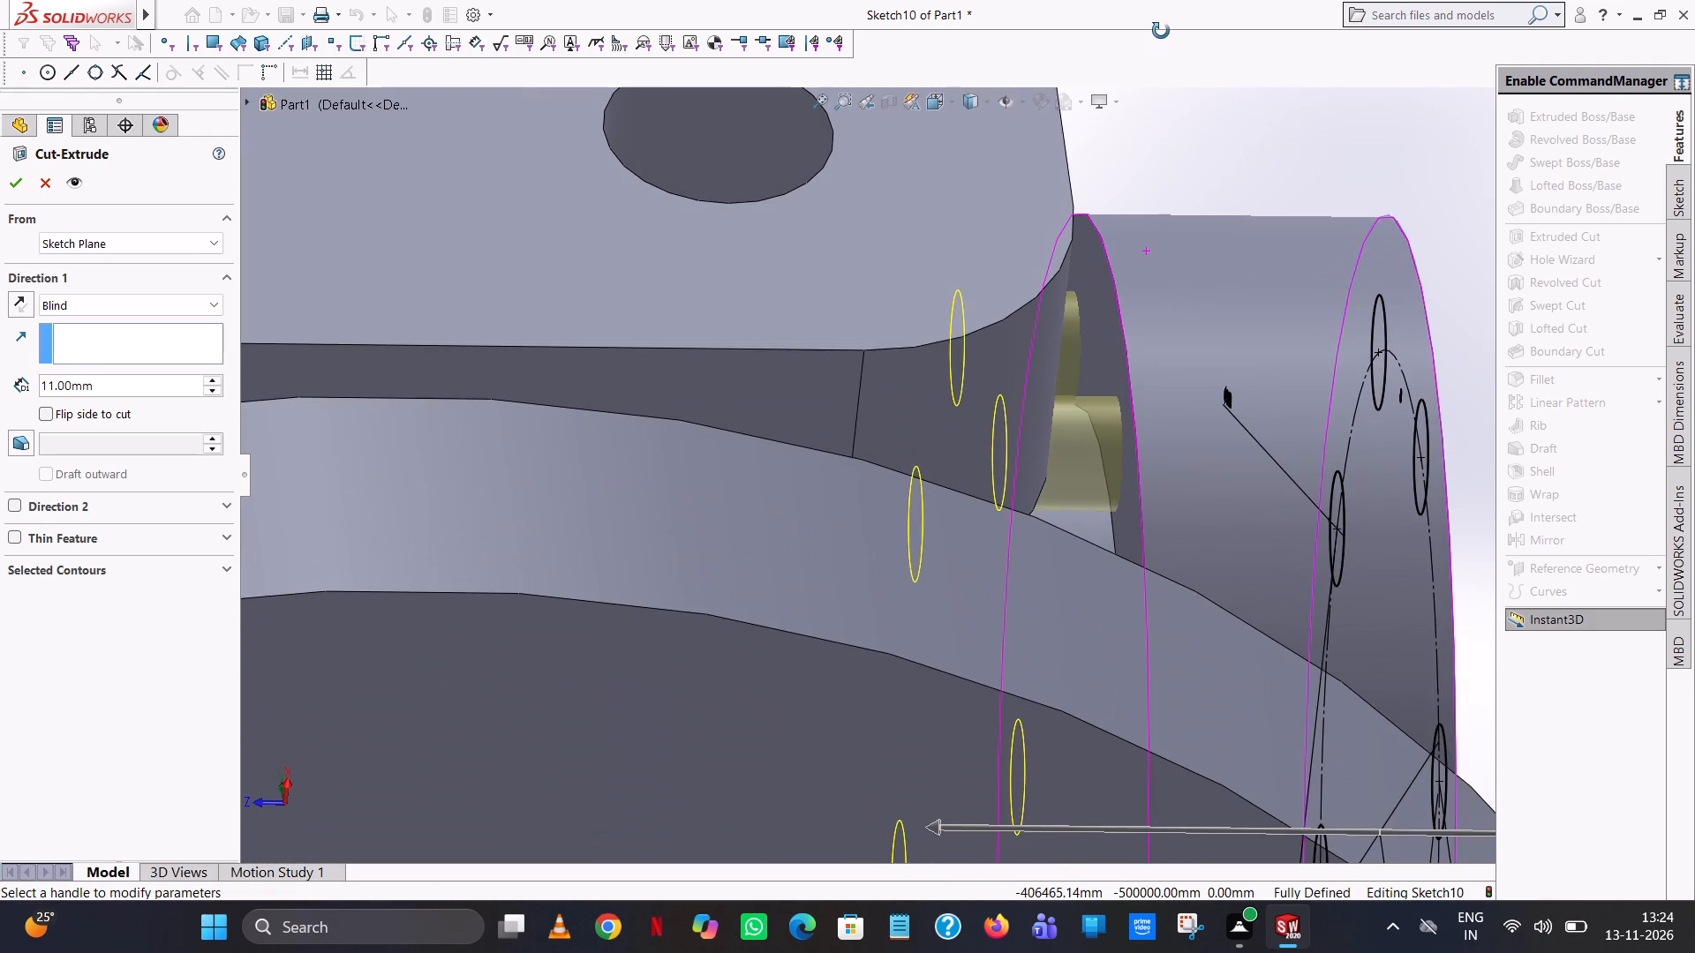
middle_drag(1161, 31, 1160, 41)
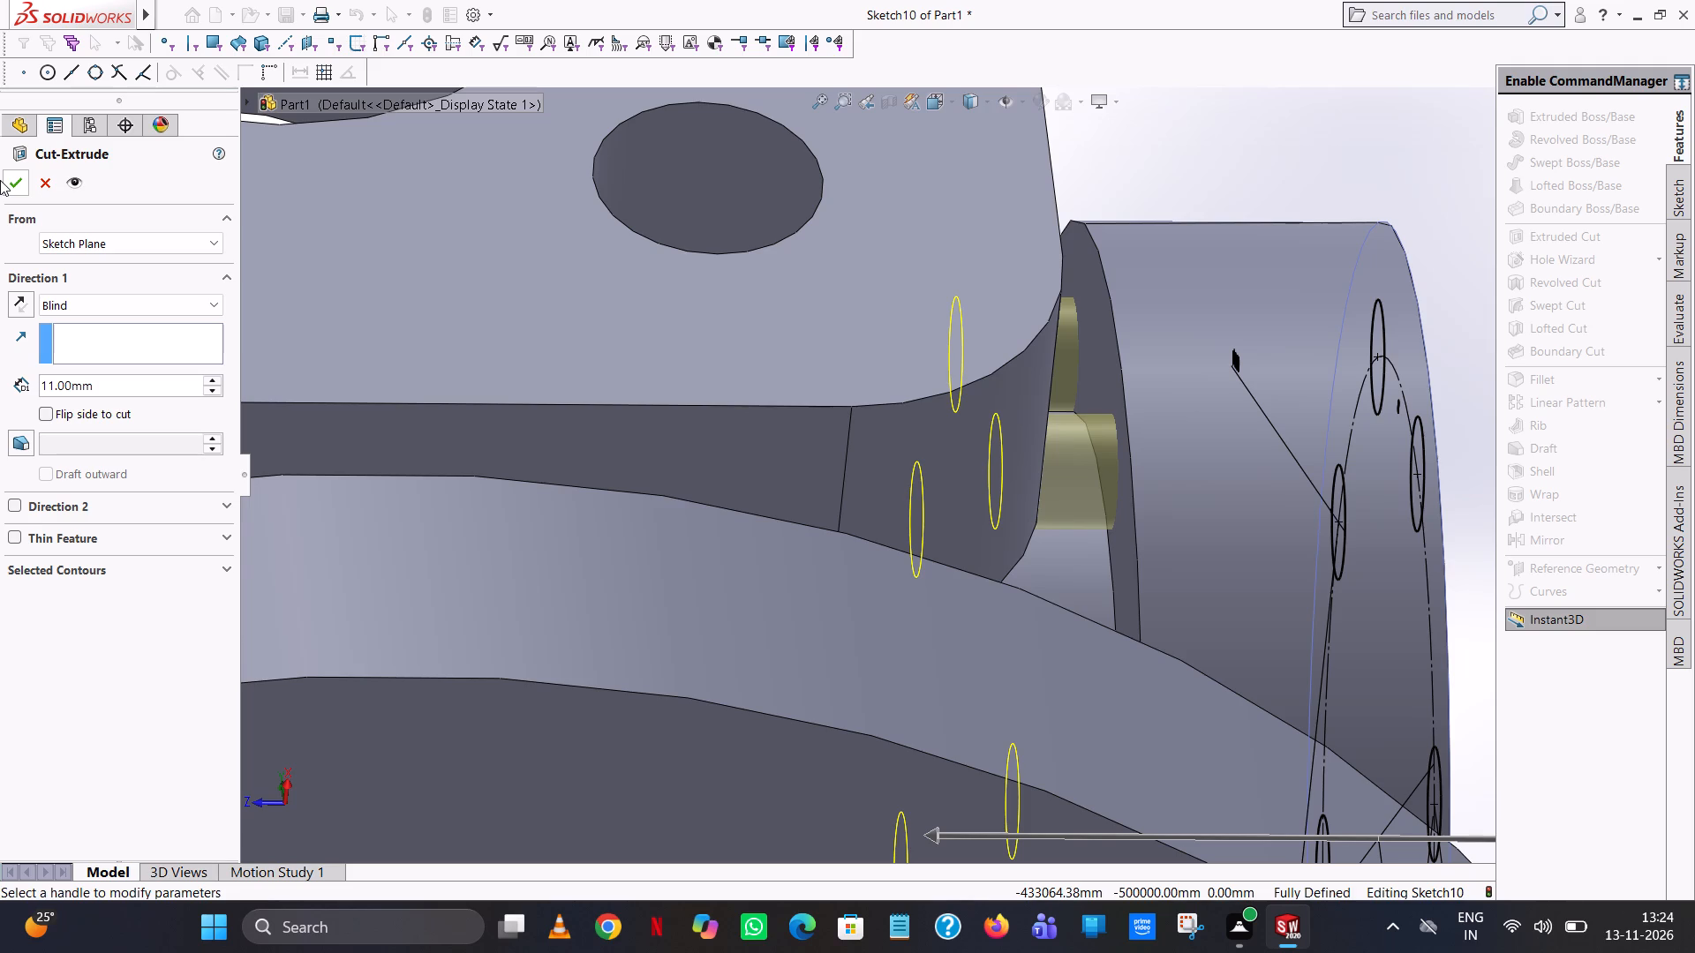
click(14, 180)
click(1296, 139)
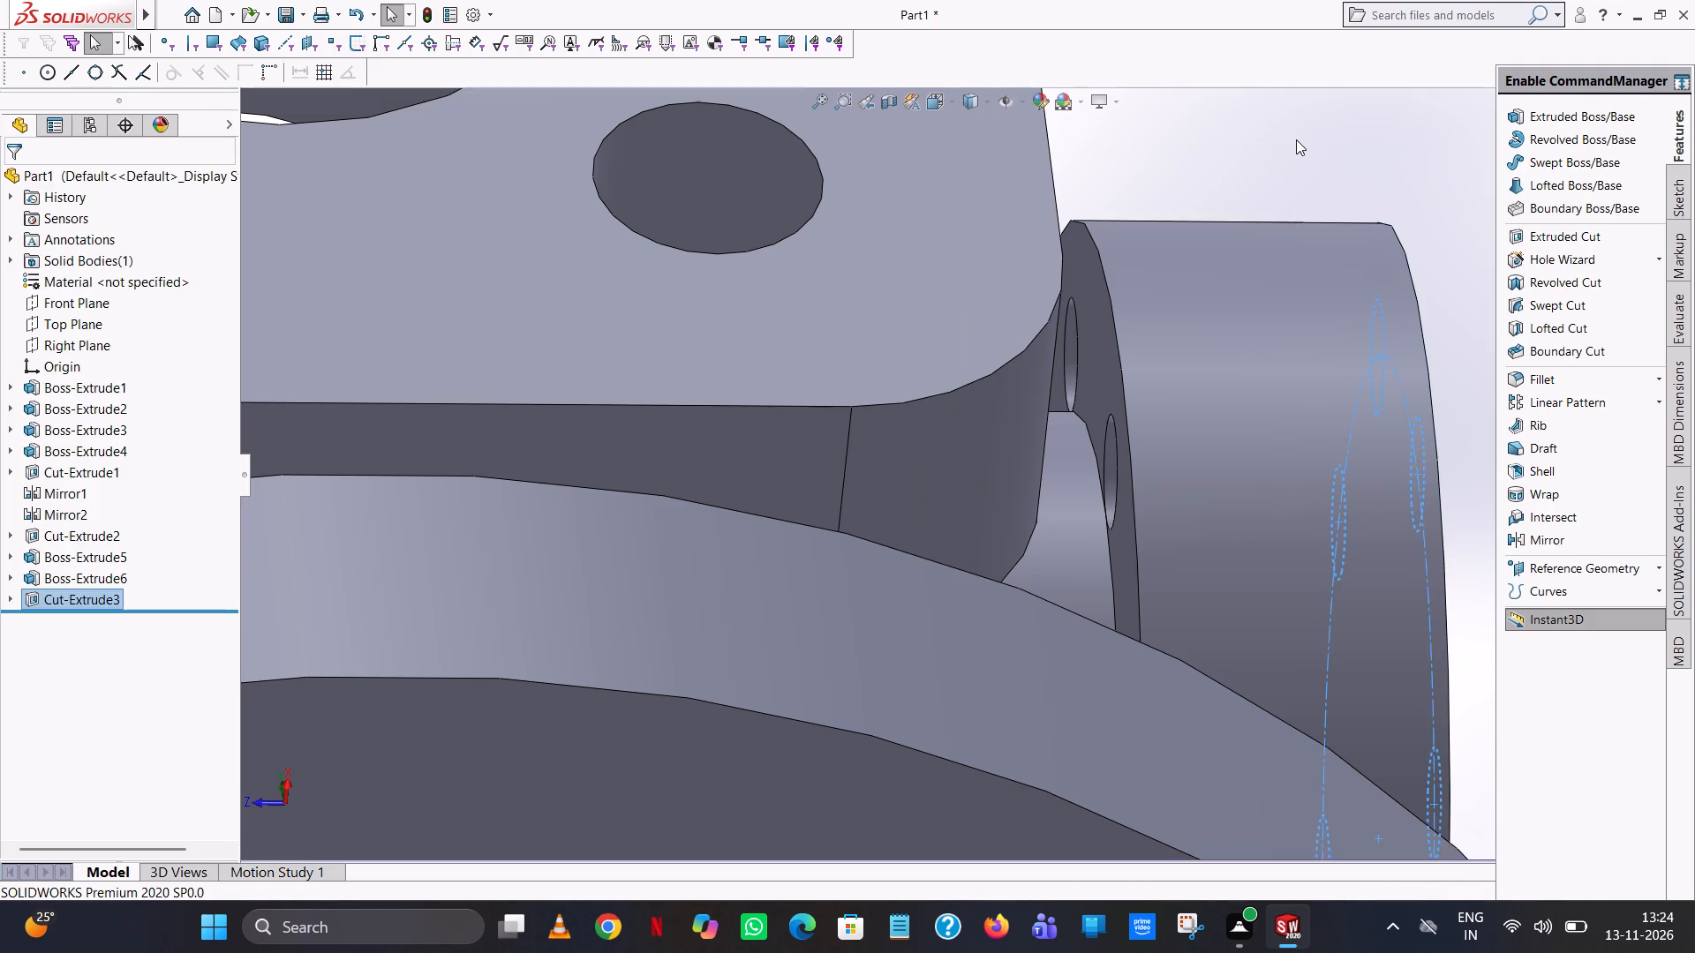
Examine the eight hole cuts where the round side flange meets its neck, and inspect the whole part from several angles.
scroll(1113, 530, down, 10)
scroll(871, 488, down, 4)
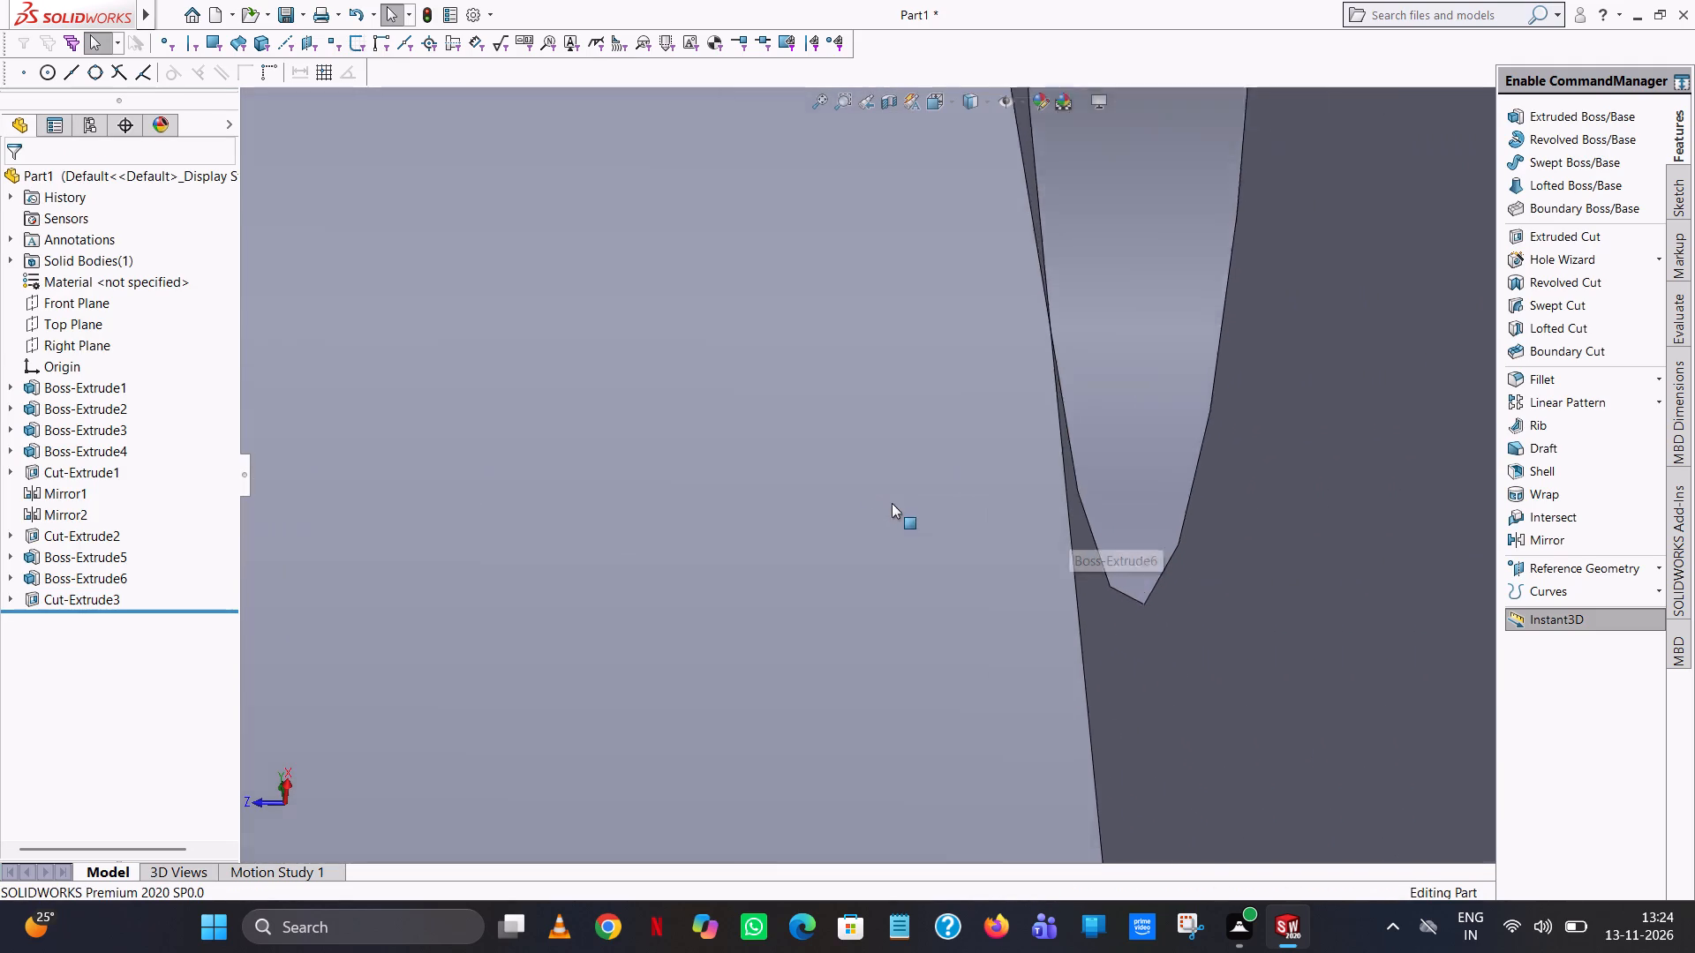
scroll(892, 503, down, 5)
middle_drag(1127, 434, 1136, 412)
scroll(1136, 413, up, 2)
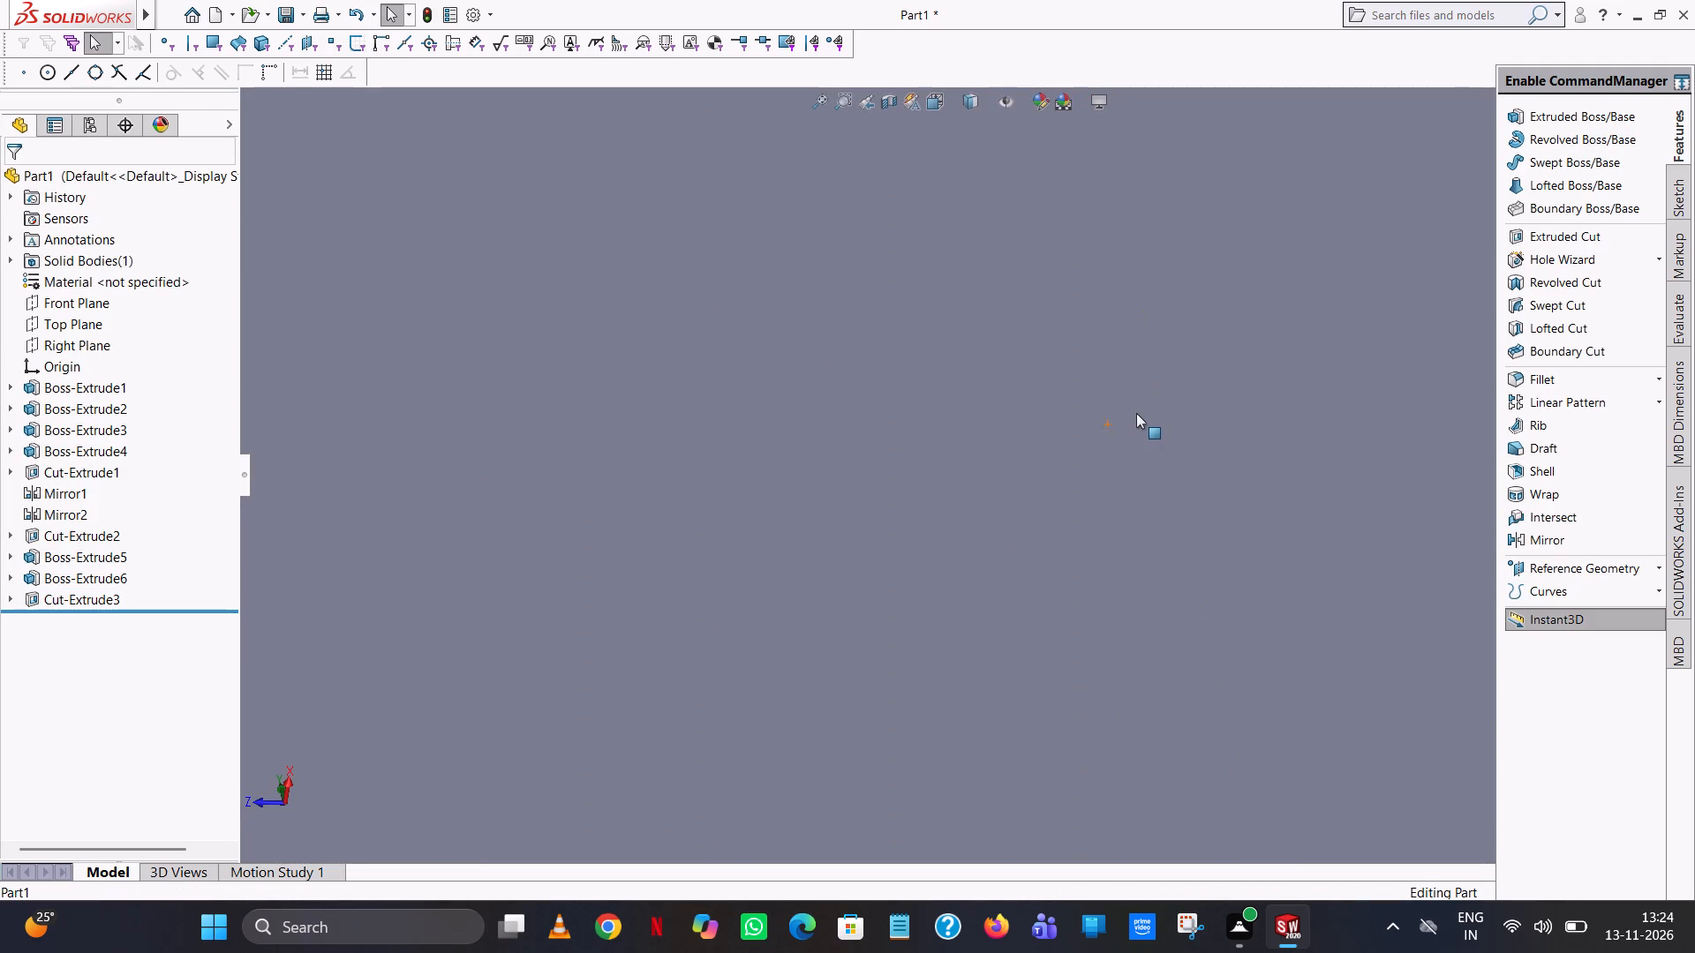
scroll(1136, 413, up, 14)
scroll(1002, 307, down, 3)
scroll(1002, 307, up, 10)
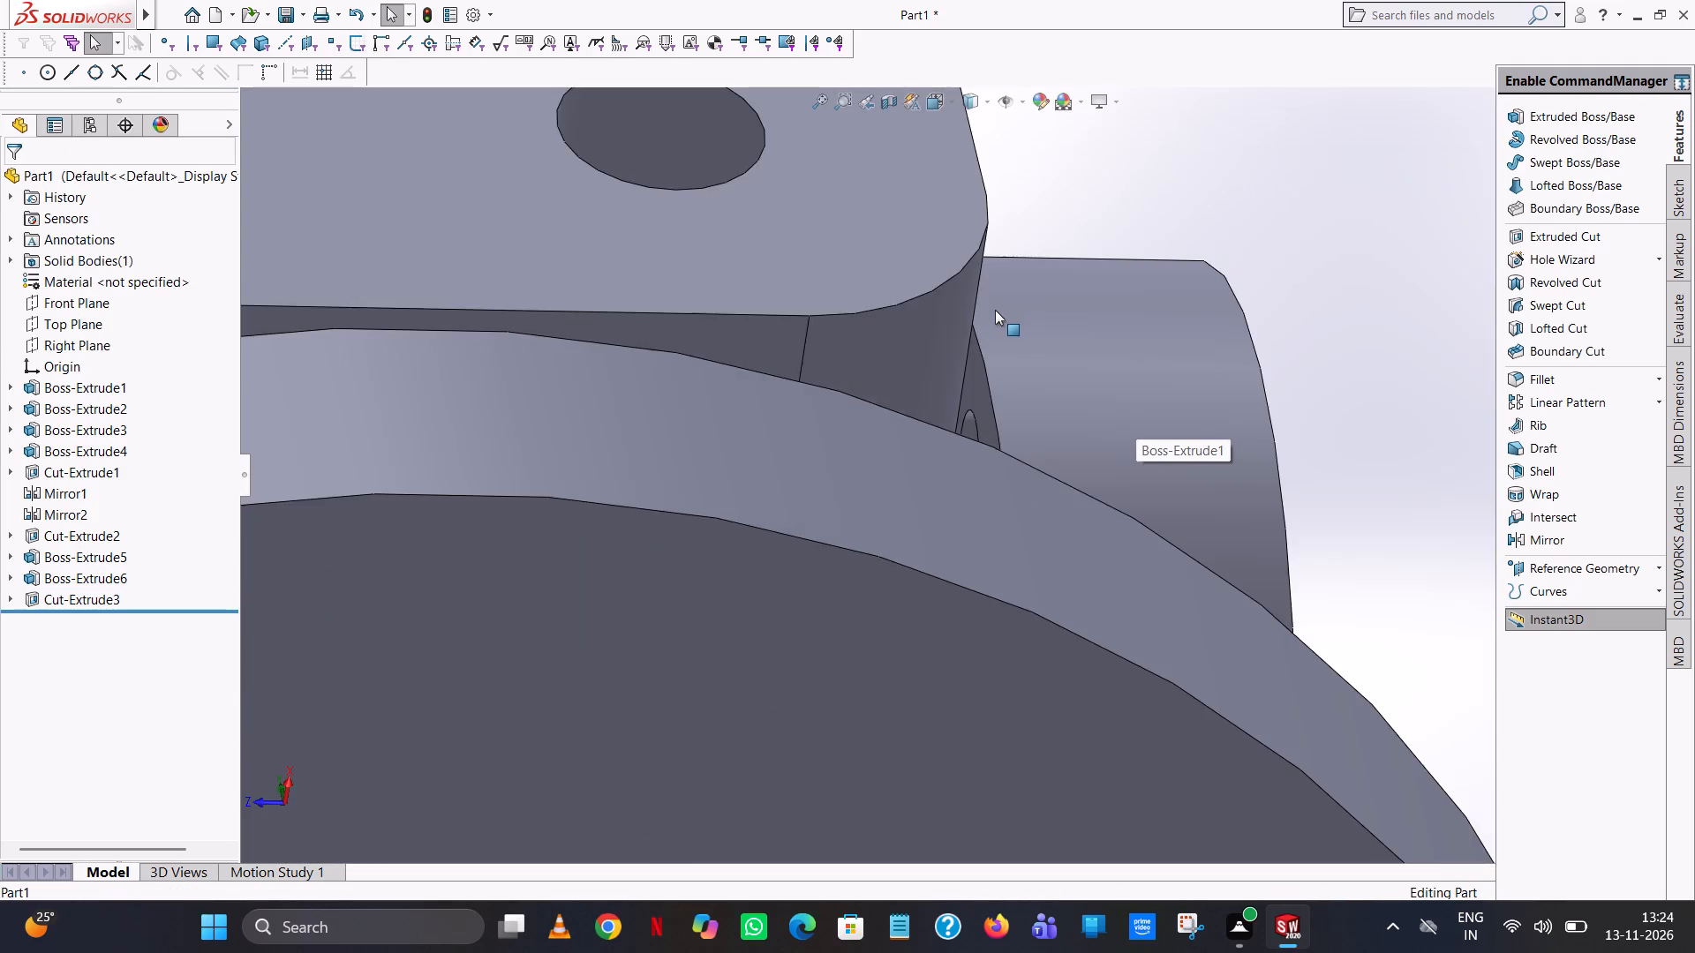
scroll(993, 311, up, 4)
middle_drag(984, 371, 972, 443)
scroll(976, 431, up, 1)
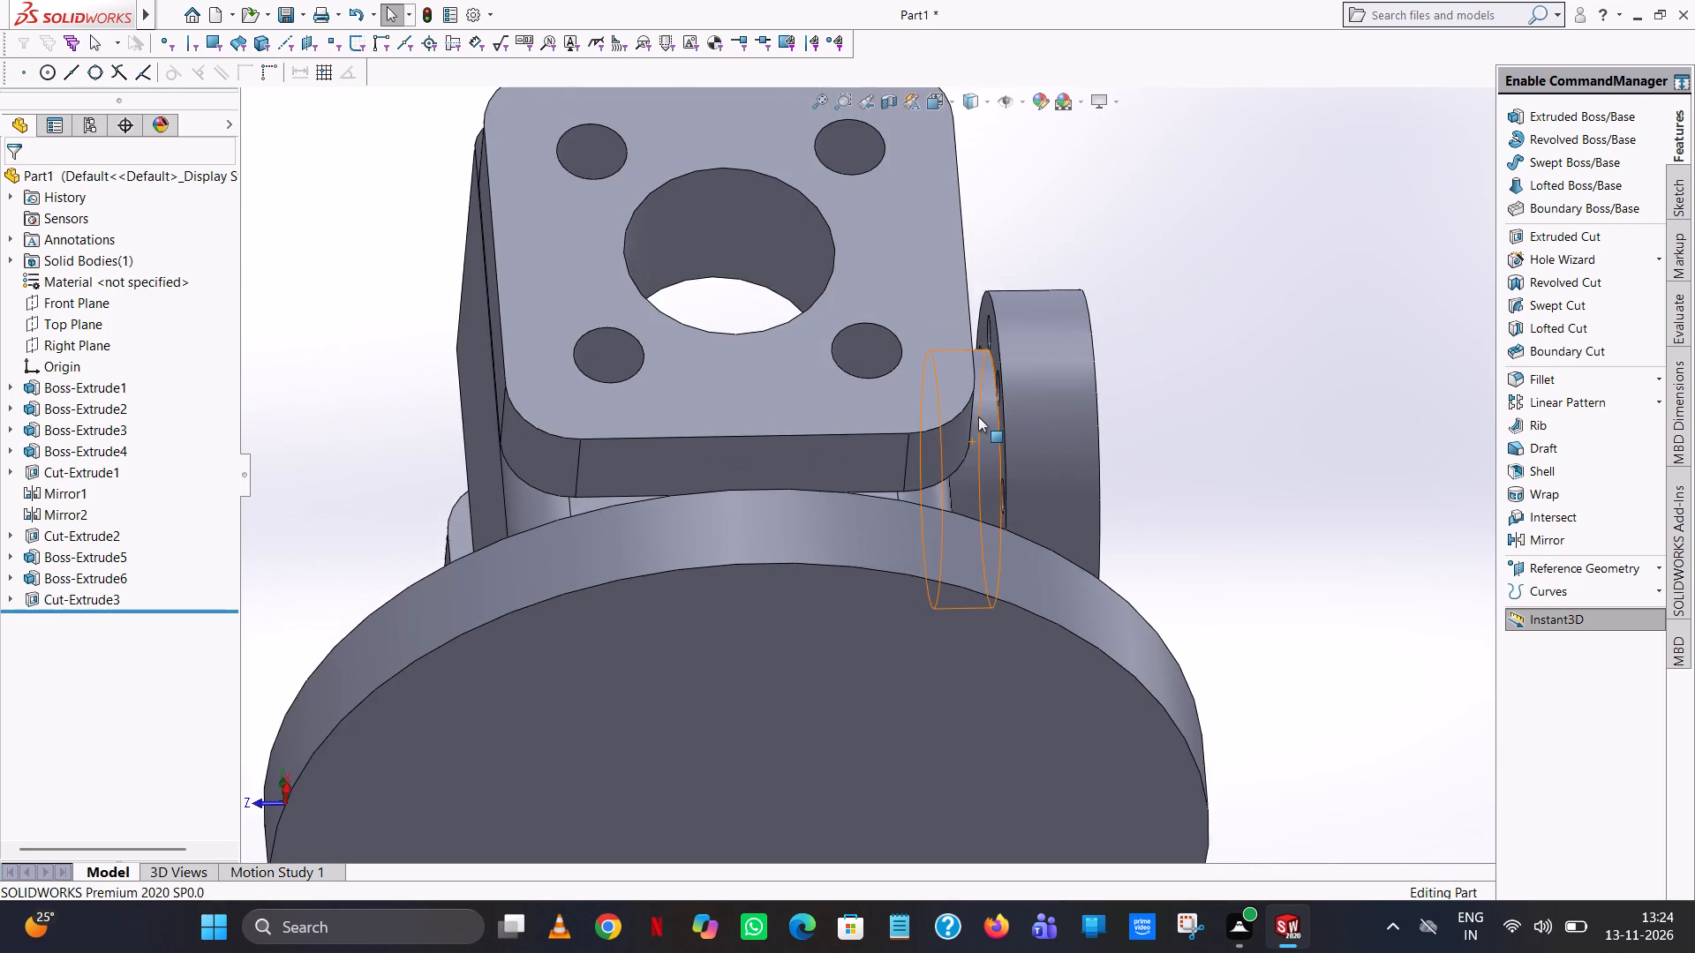
scroll(978, 416, down, 10)
scroll(1041, 333, down, 9)
scroll(1013, 727, down, 5)
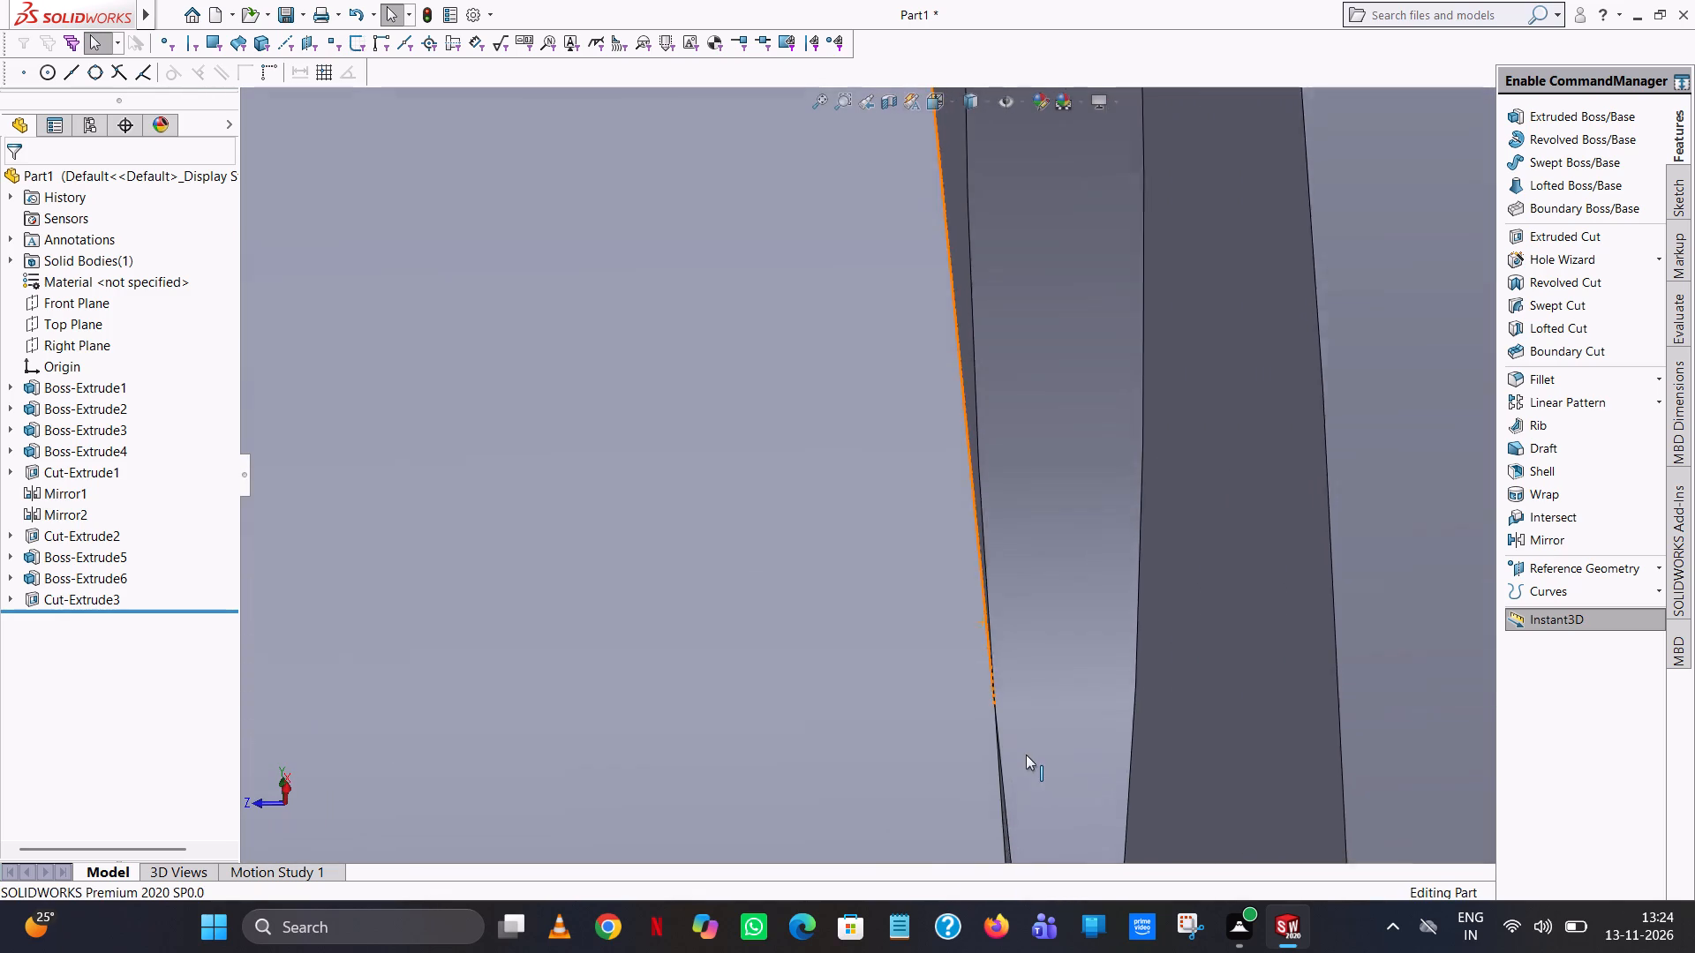
scroll(1026, 754, down, 5)
scroll(928, 685, down, 1)
scroll(922, 480, down, 2)
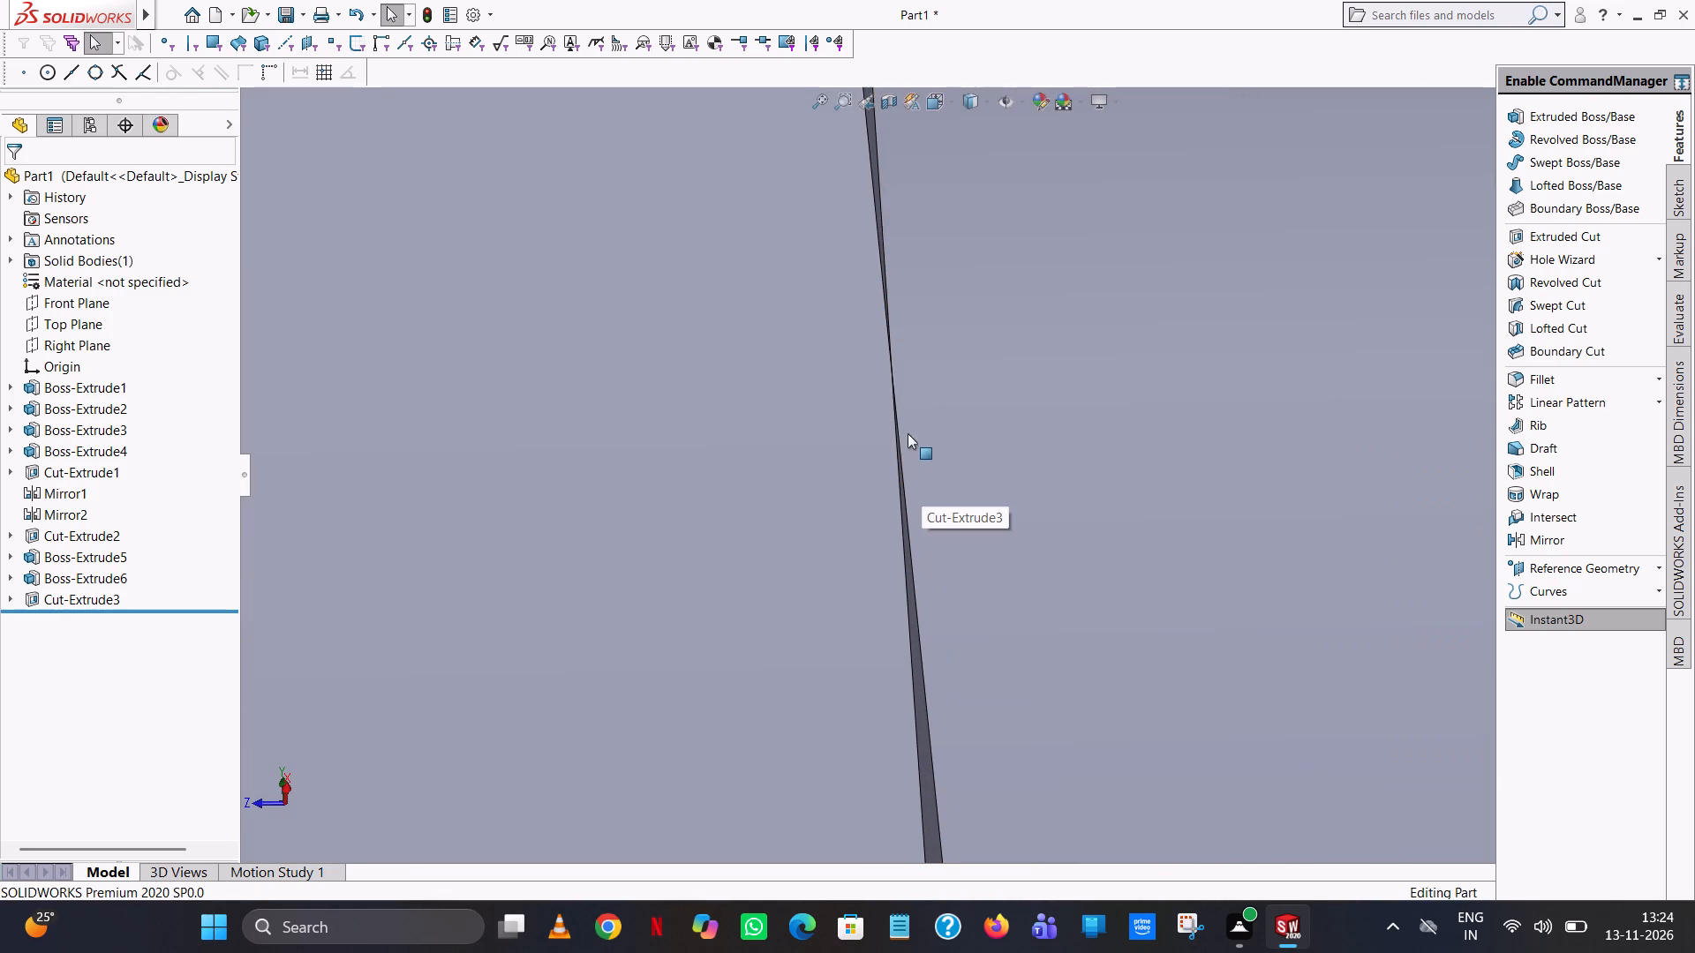
scroll(903, 402, down, 7)
scroll(903, 401, up, 20)
scroll(903, 401, up, 8)
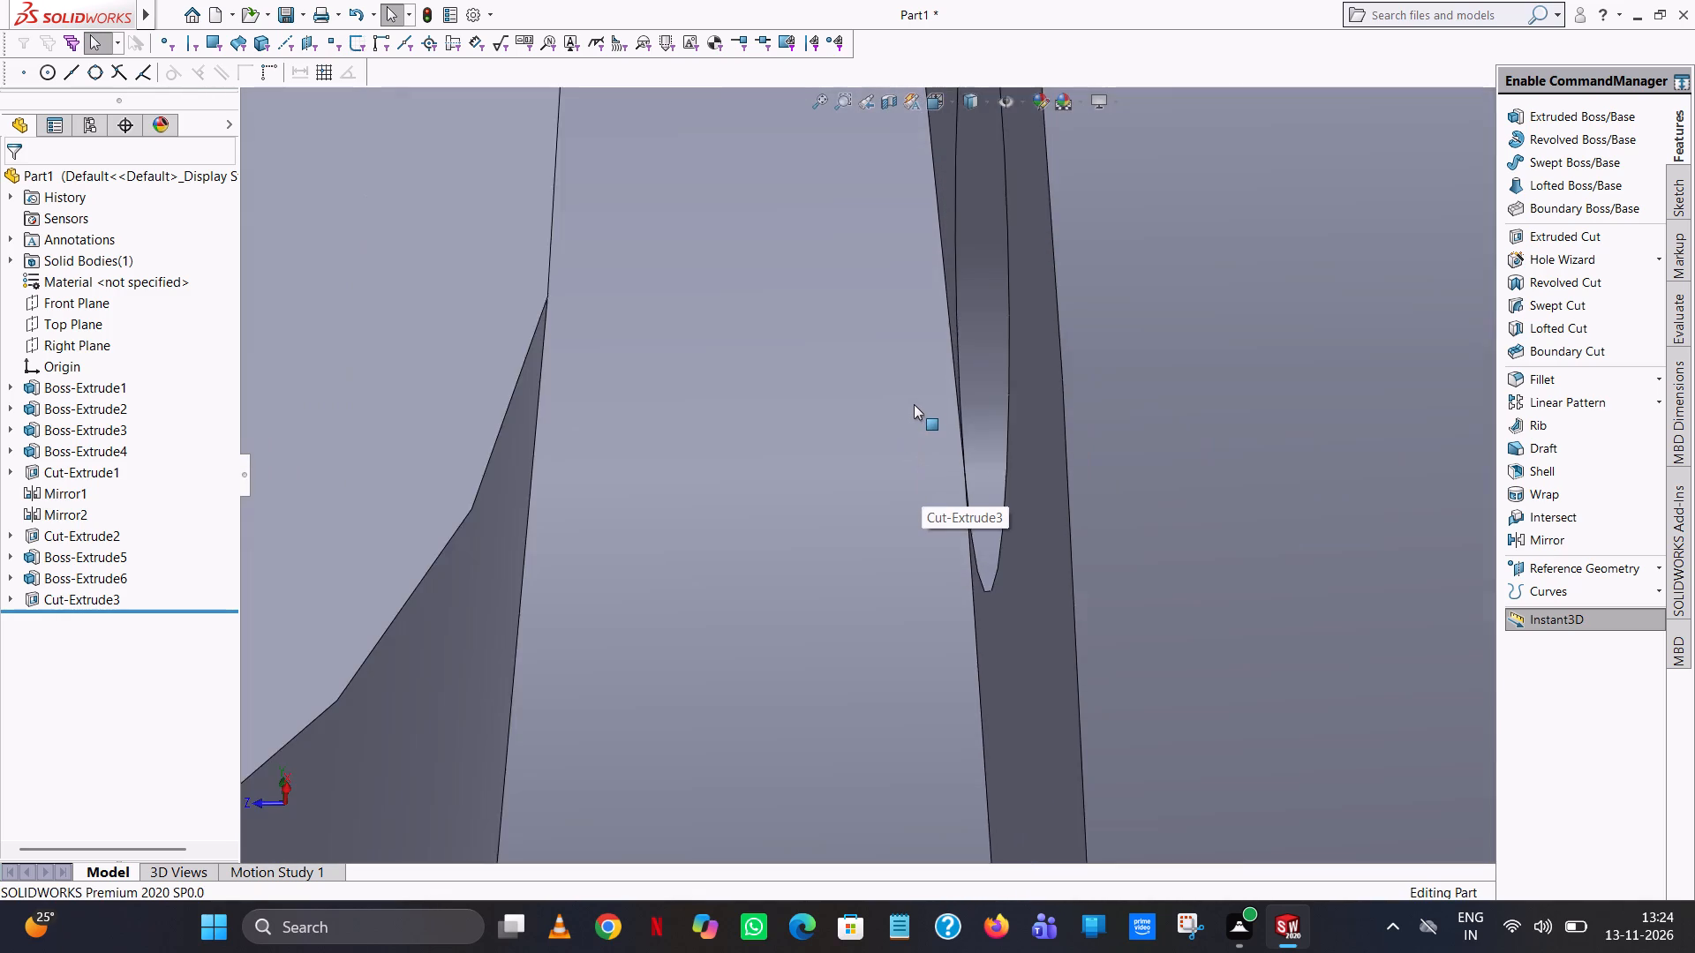
scroll(914, 404, up, 17)
scroll(925, 419, up, 12)
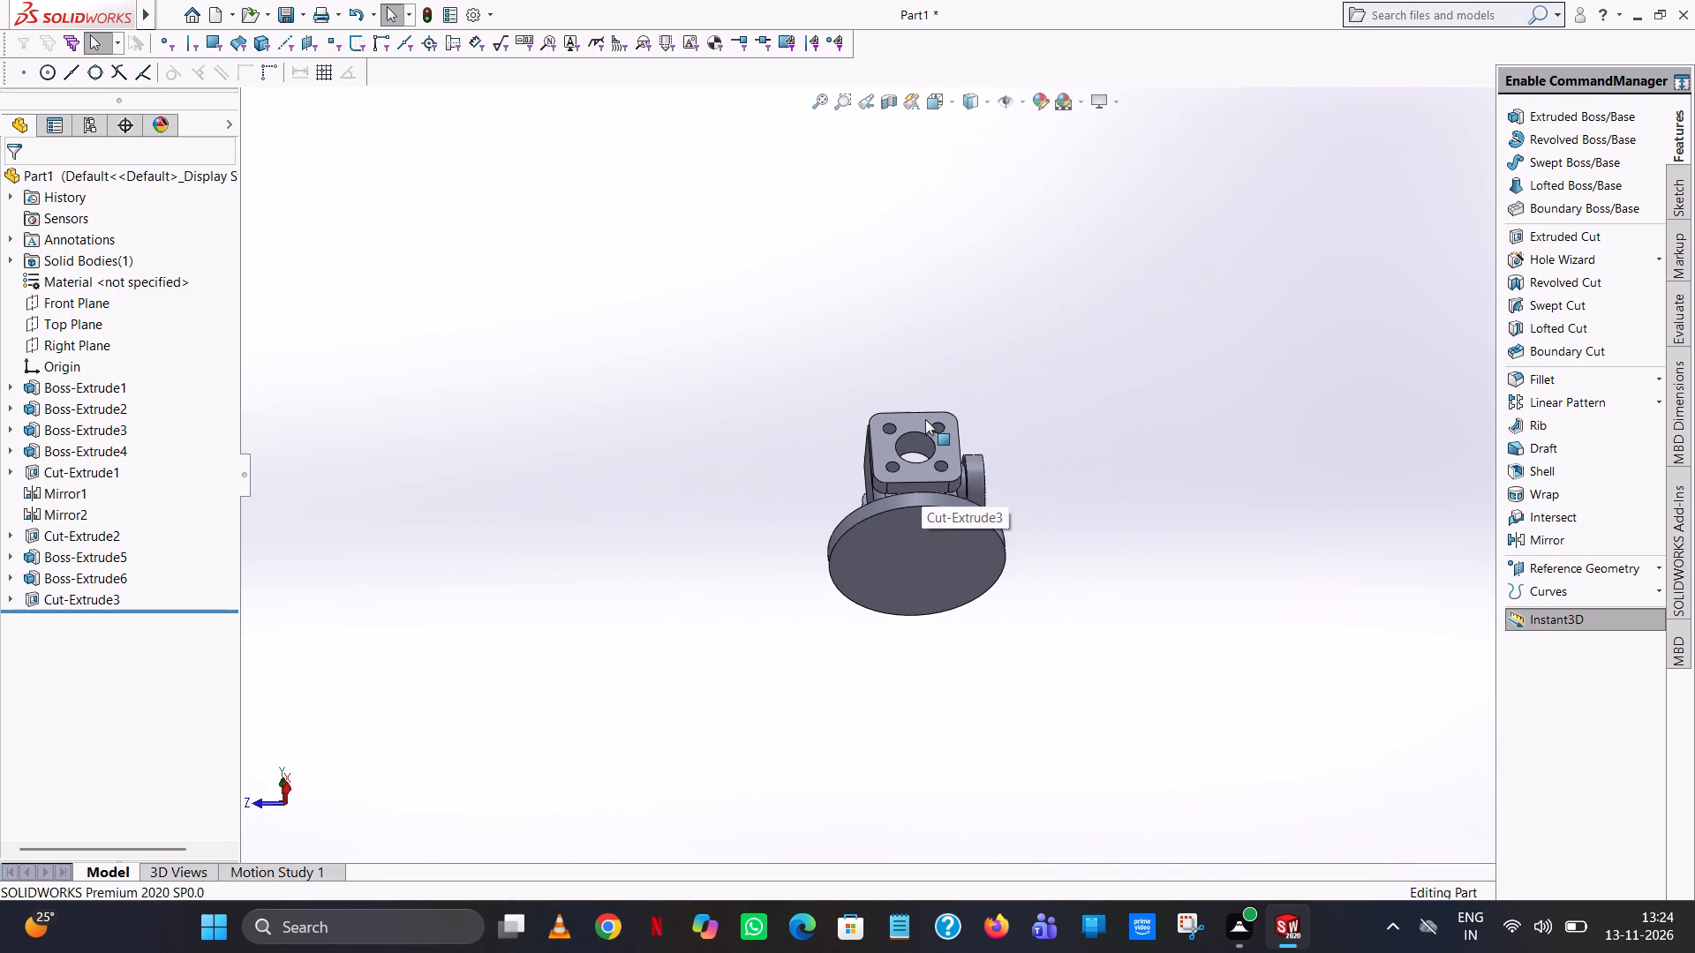
scroll(998, 562, down, 1)
middle_drag(971, 508, 952, 370)
scroll(968, 411, down, 1)
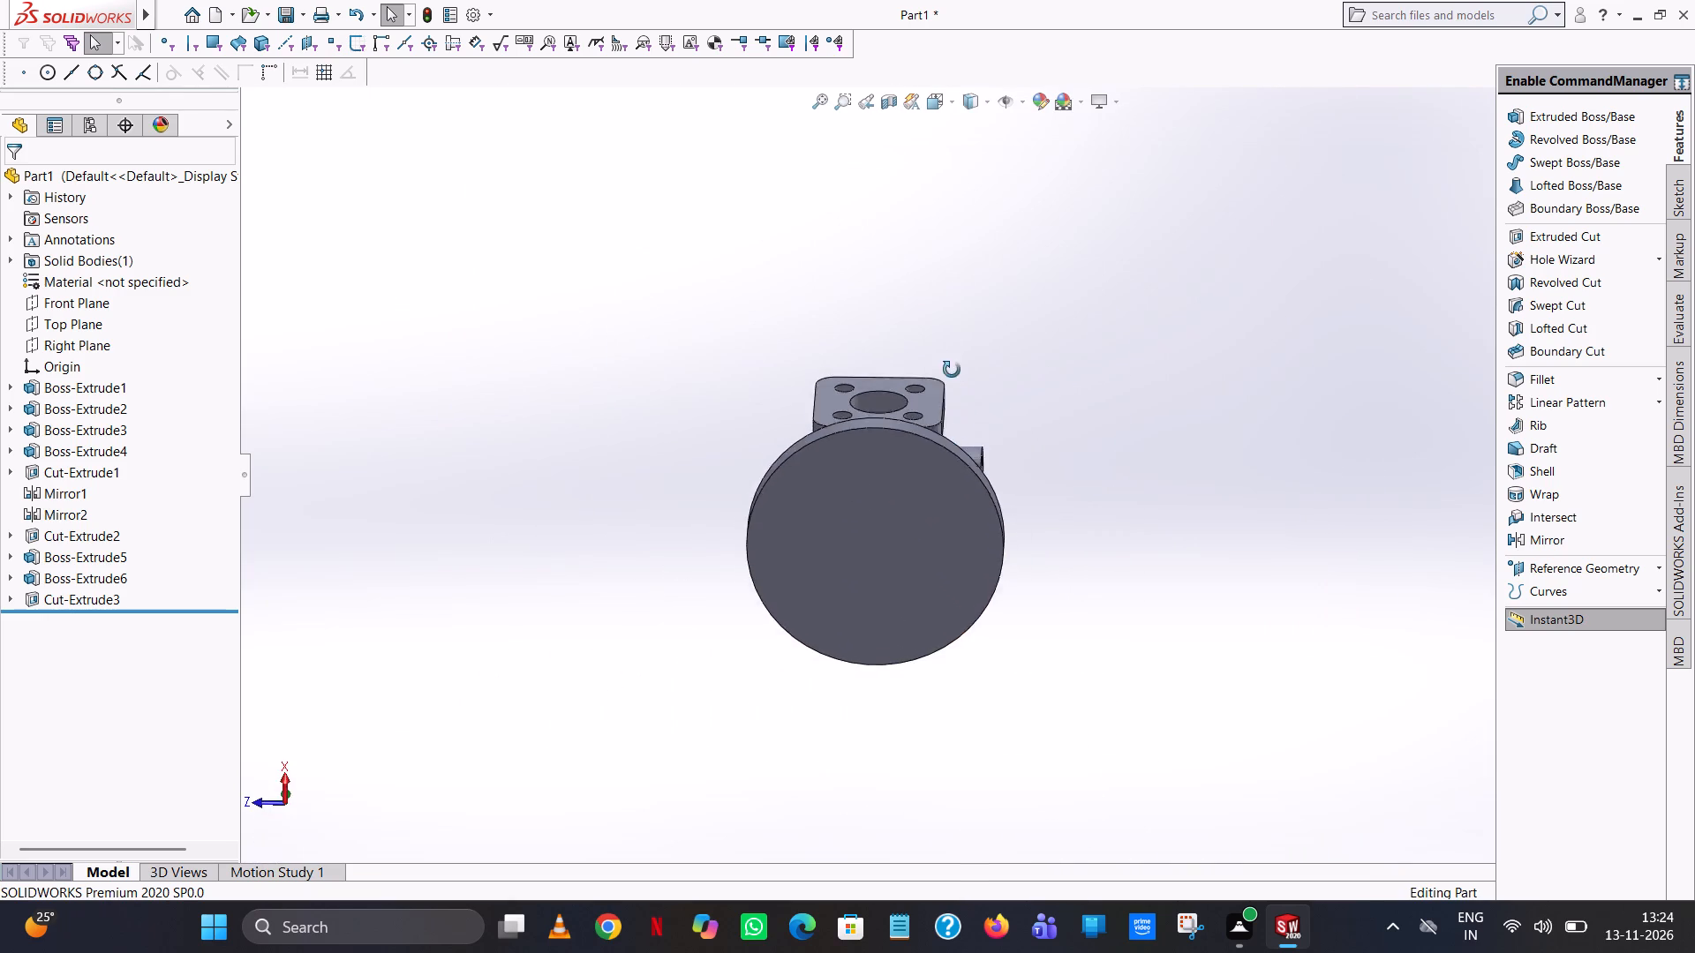
middle_drag(952, 370, 930, 694)
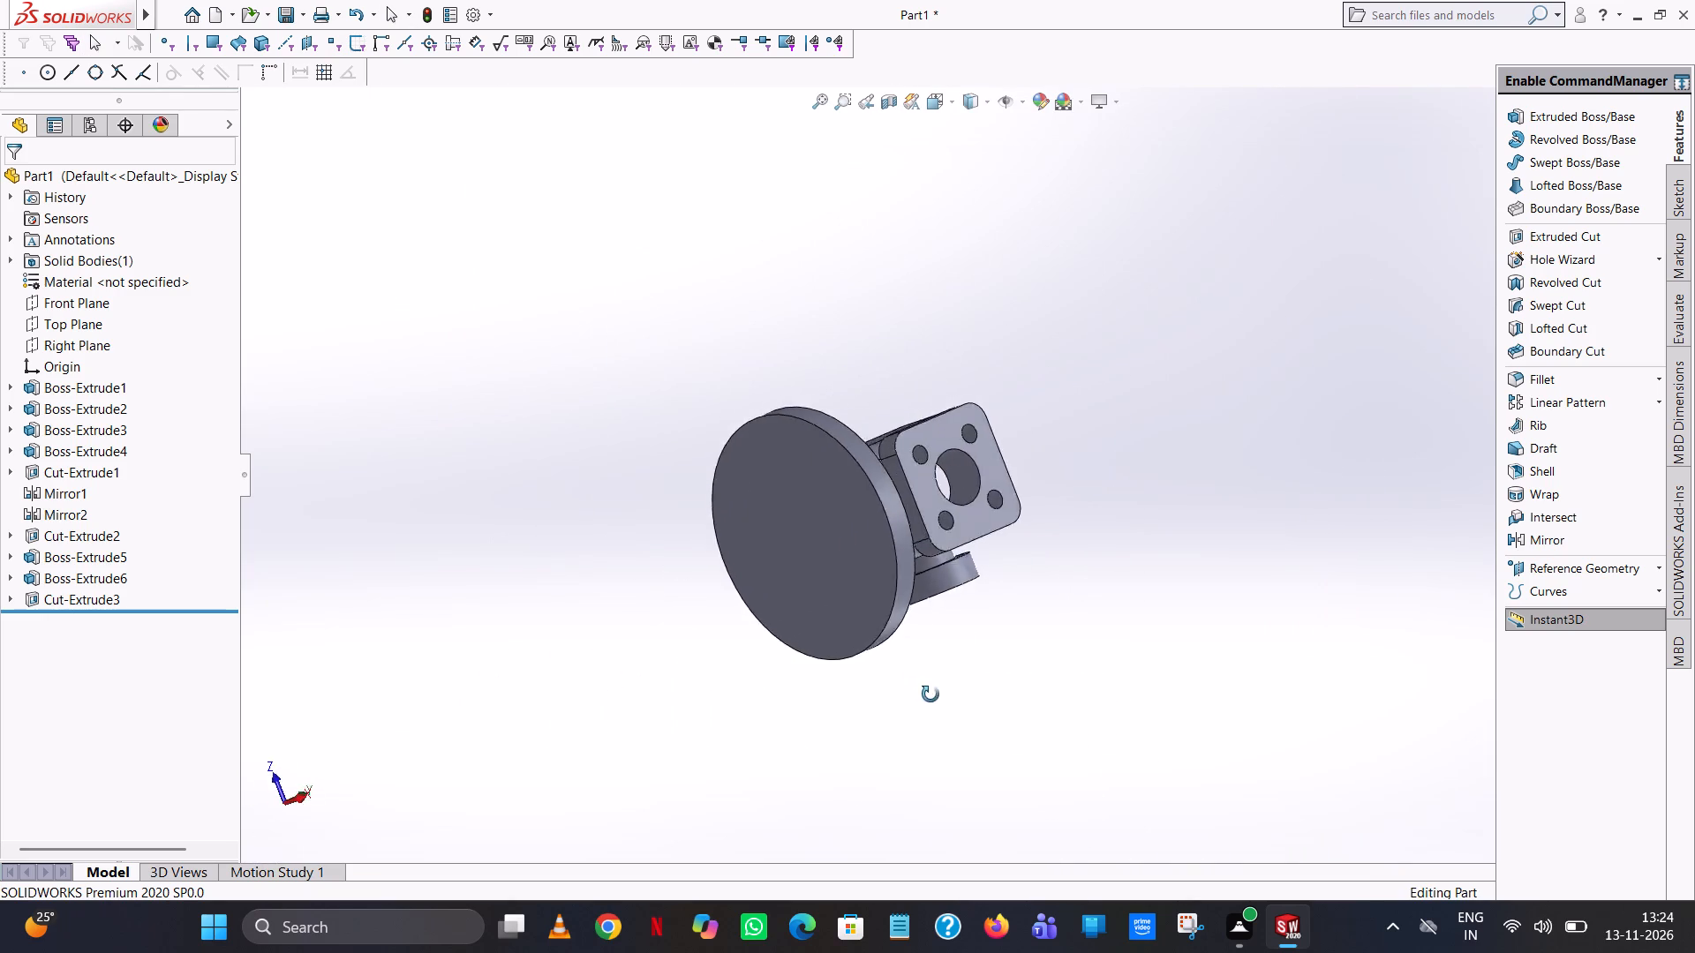
middle_drag(930, 694, 1188, 727)
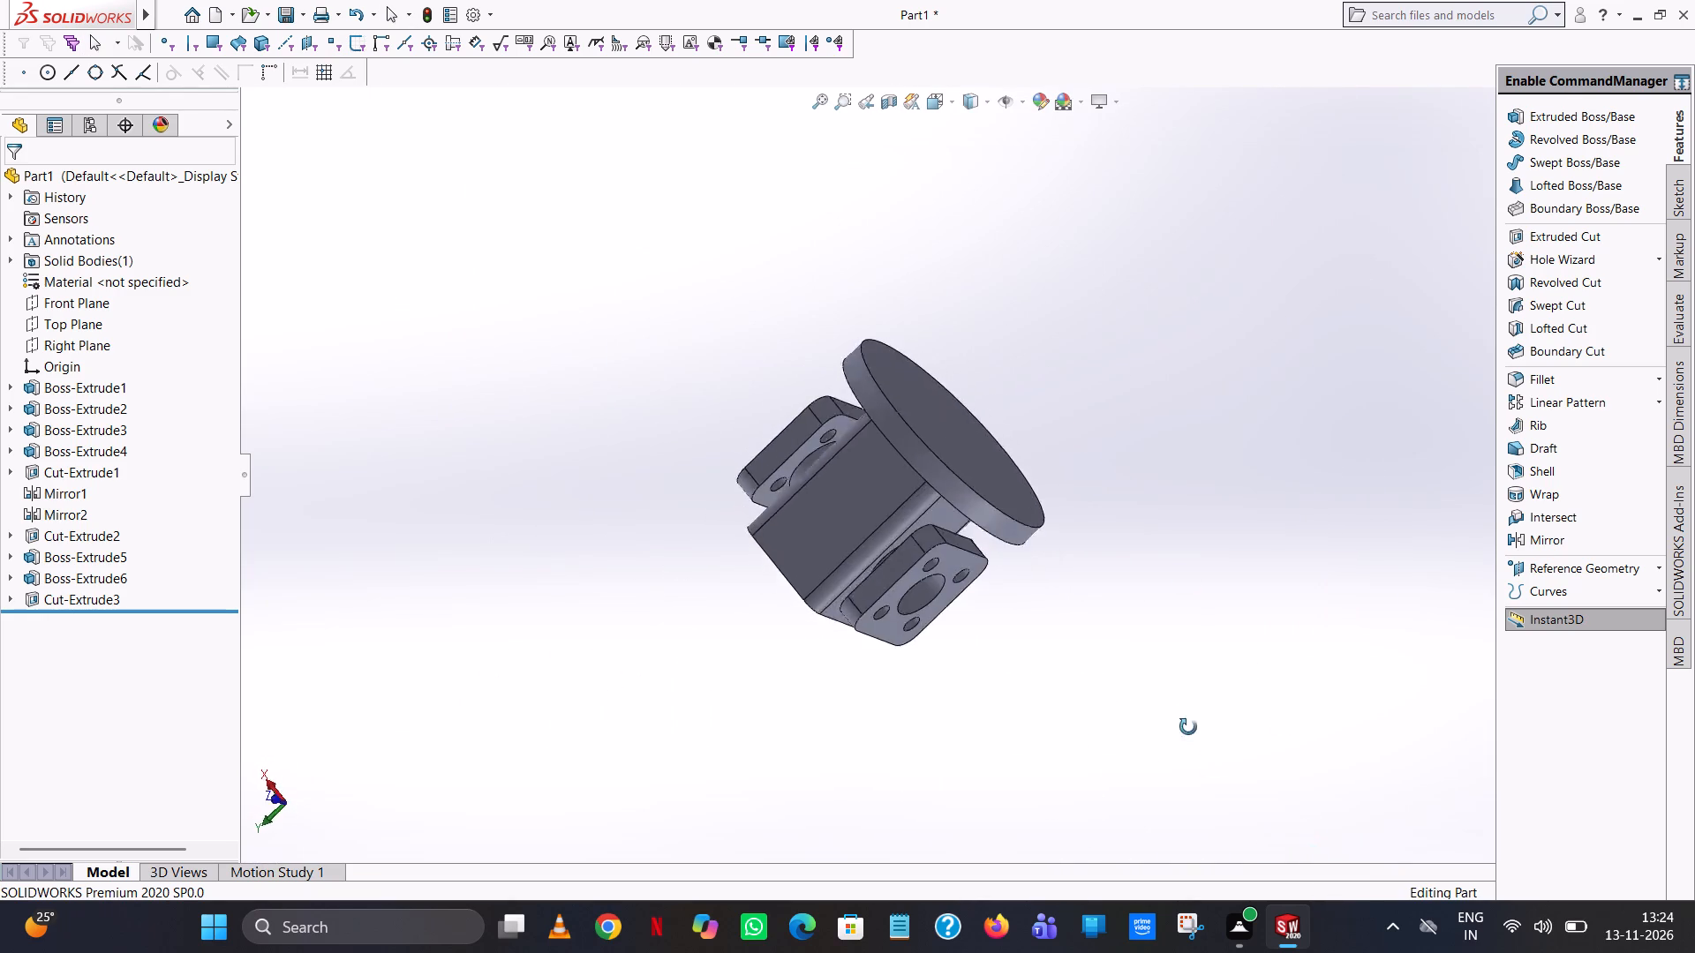
middle_drag(1188, 727, 1340, 551)
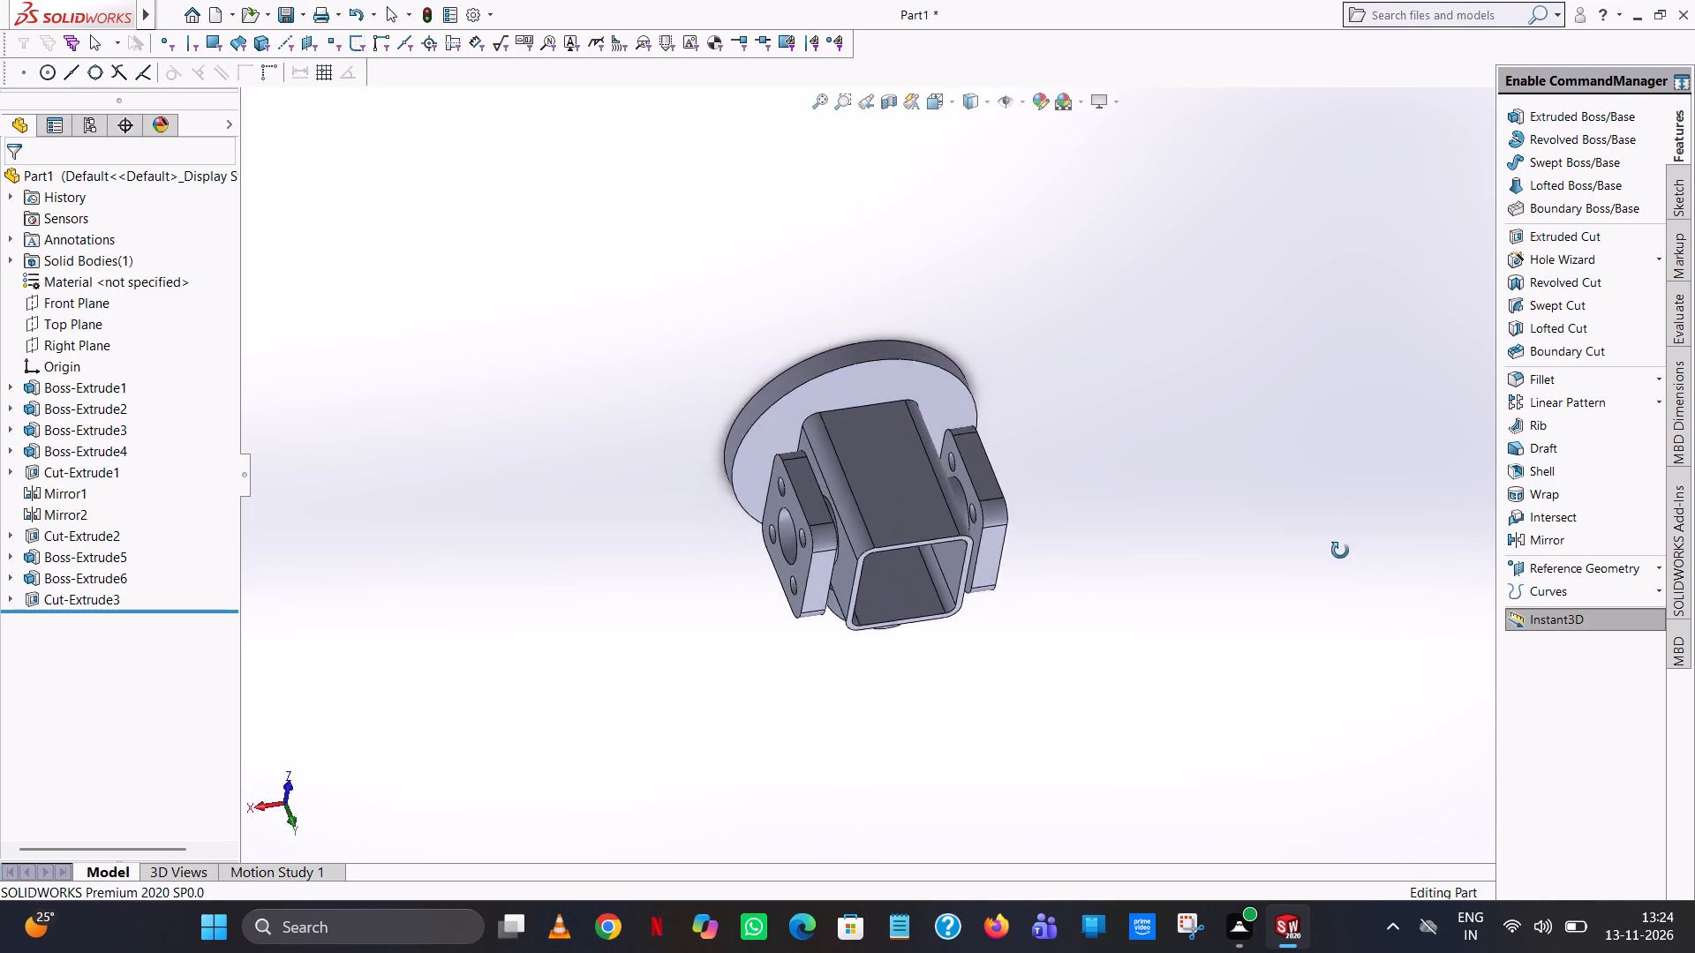
middle_drag(1340, 551, 1204, 441)
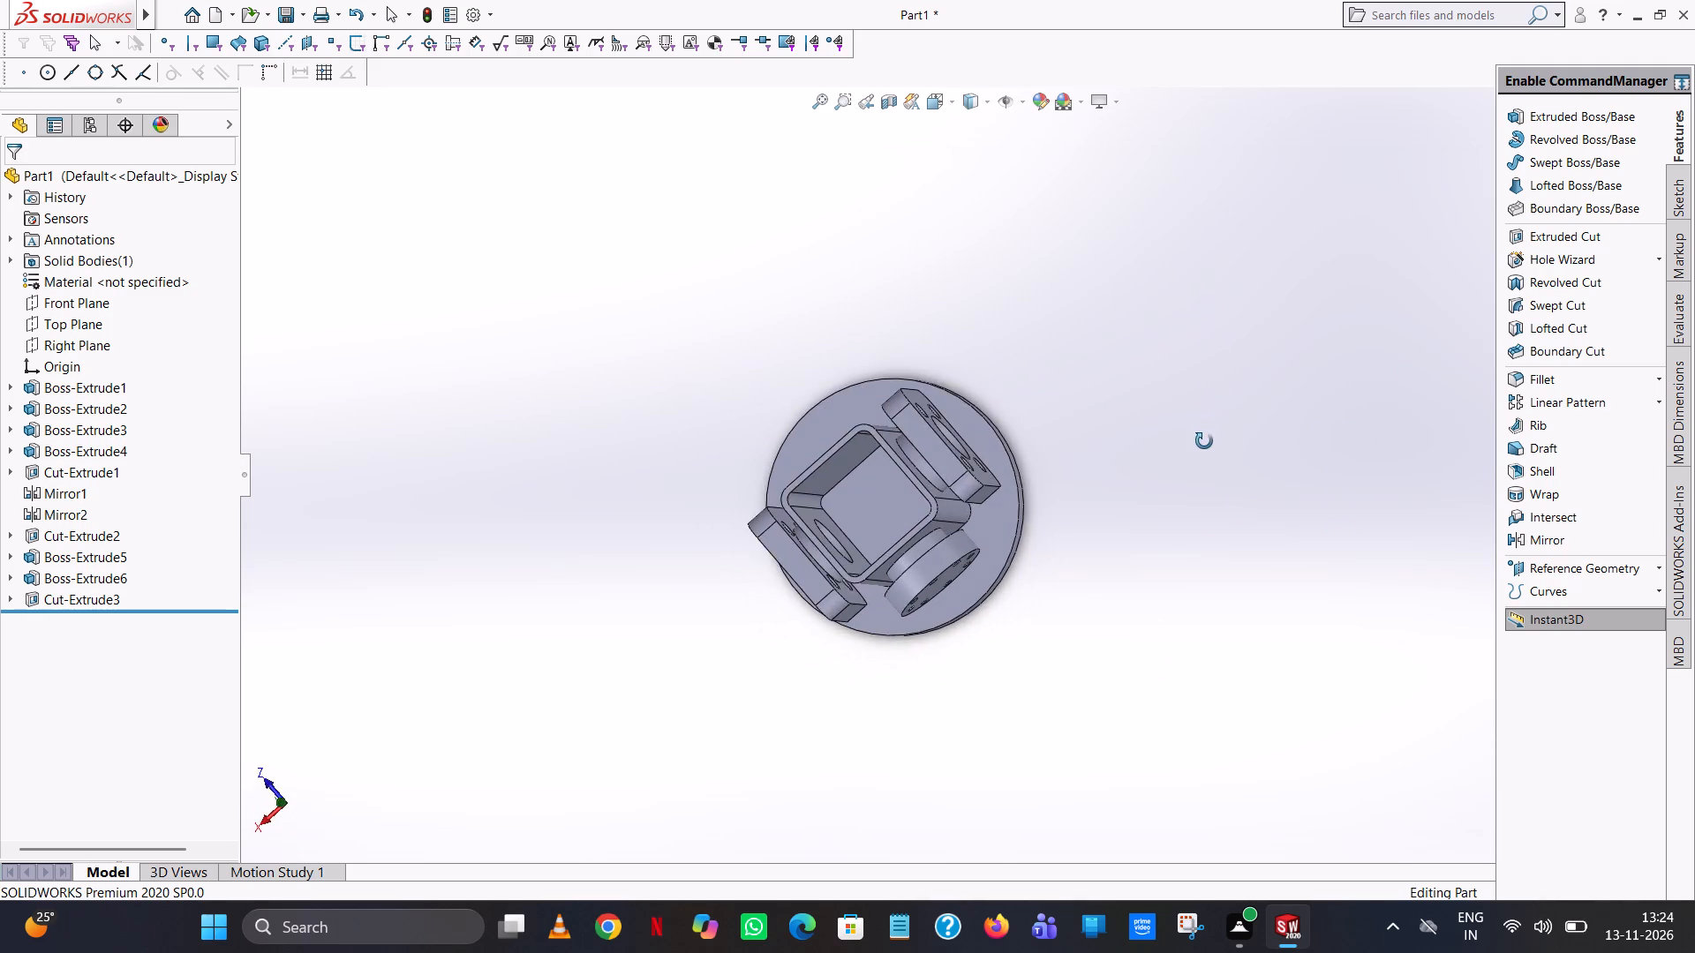
middle_drag(1204, 441, 1277, 112)
scroll(1269, 171, up, 1)
middle_drag(1023, 594, 1057, 462)
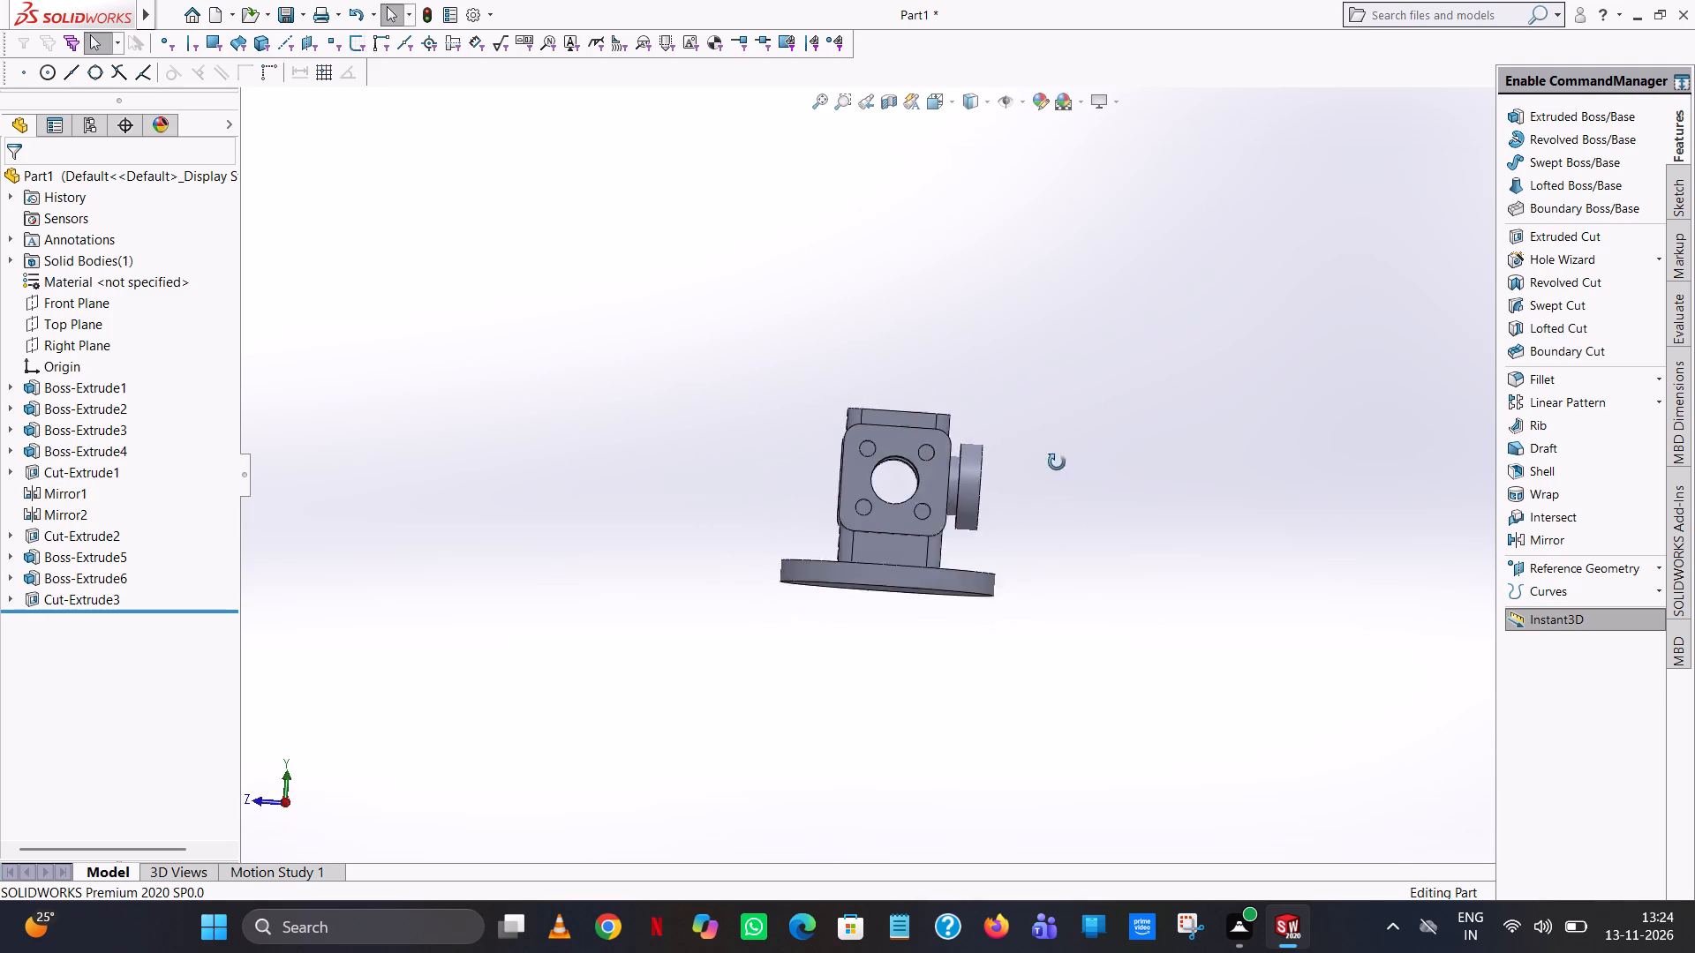
middle_drag(1057, 462, 1071, 612)
scroll(1103, 501, up, 1)
scroll(1043, 589, up, 1)
scroll(995, 500, down, 9)
middle_drag(988, 506, 960, 489)
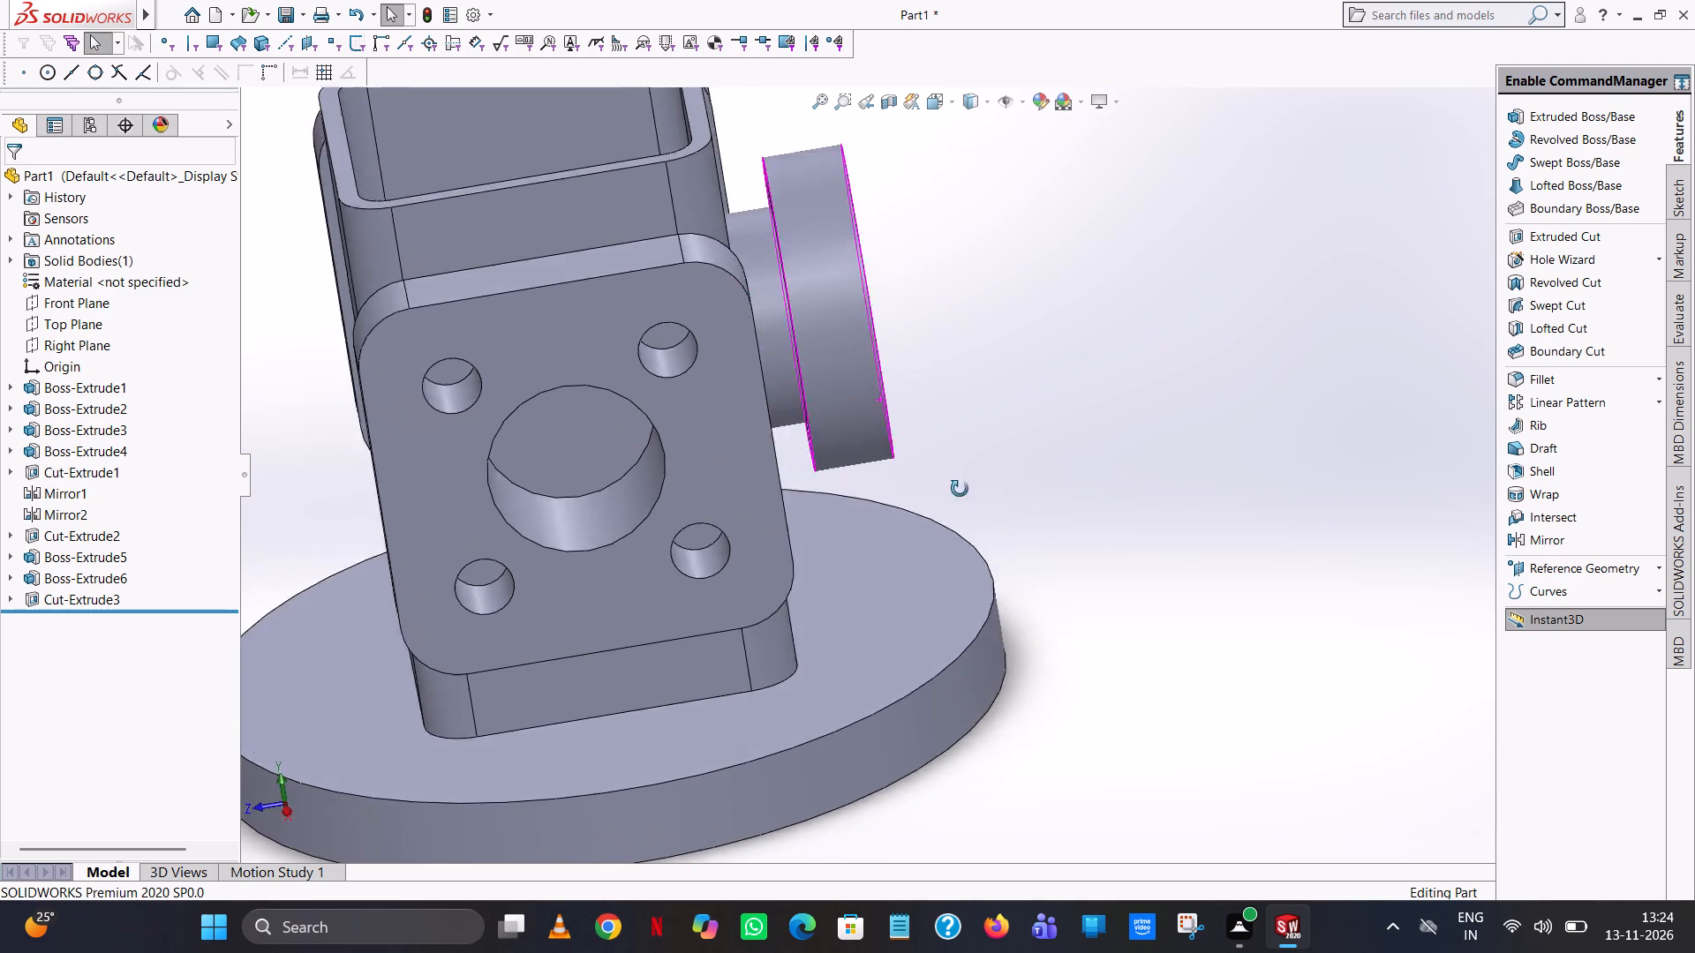
middle_drag(960, 489, 980, 445)
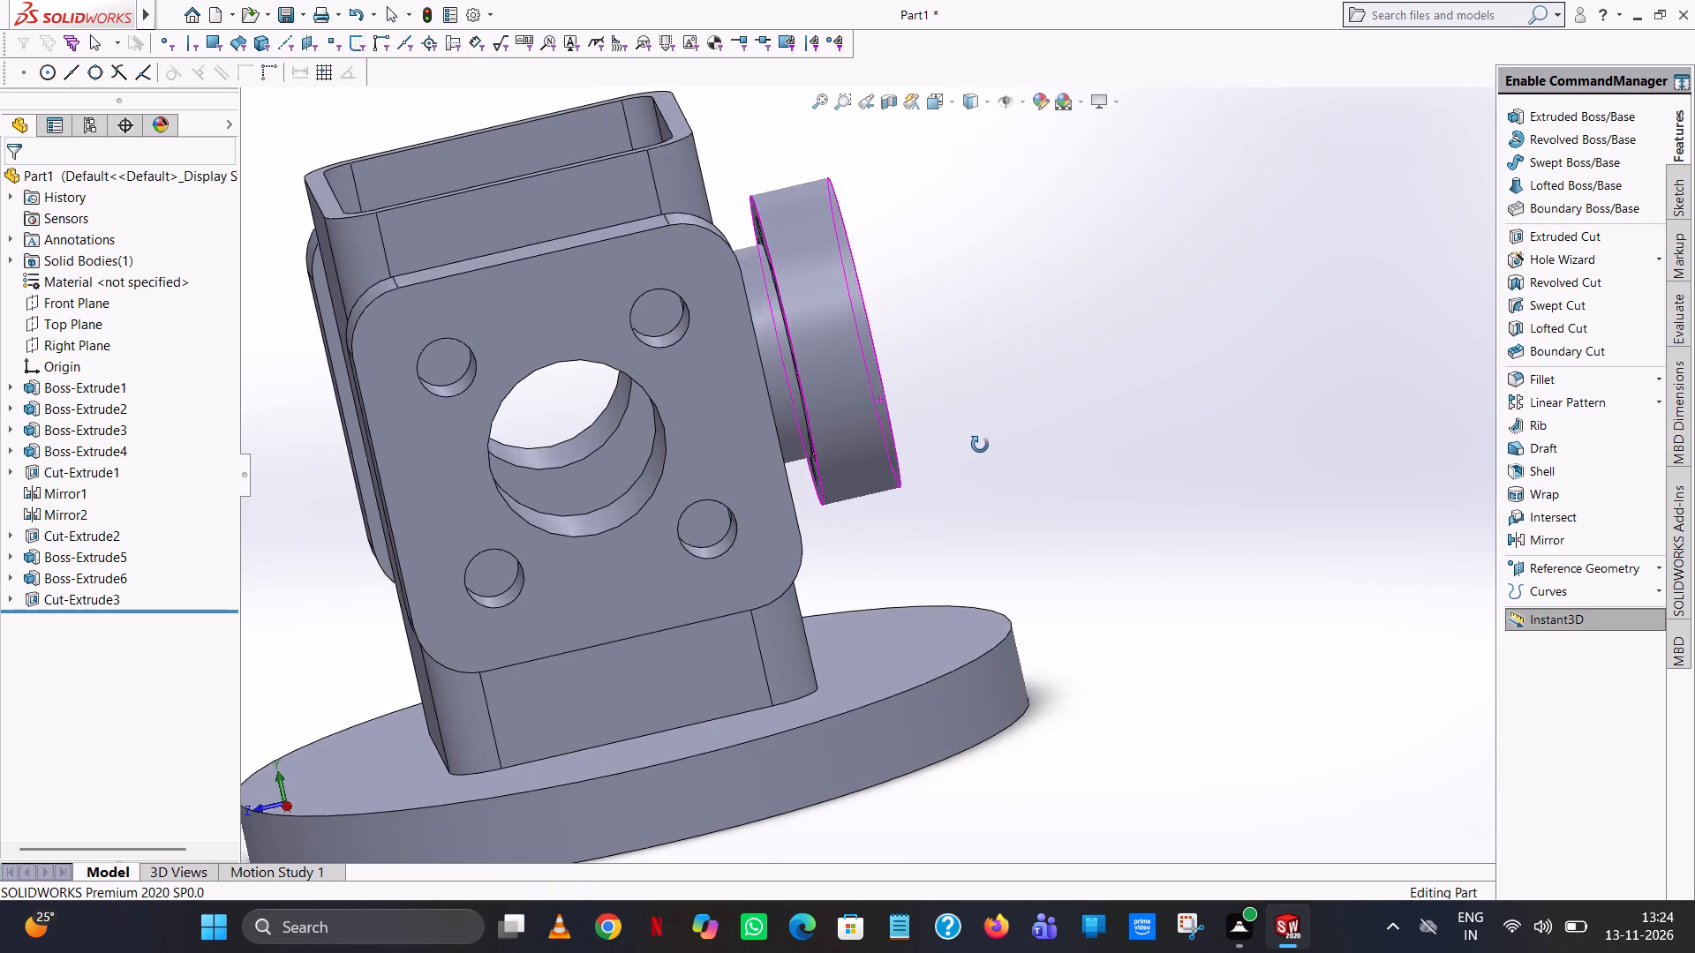
middle_drag(980, 445, 978, 452)
scroll(978, 451, up, 1)
click(1122, 338)
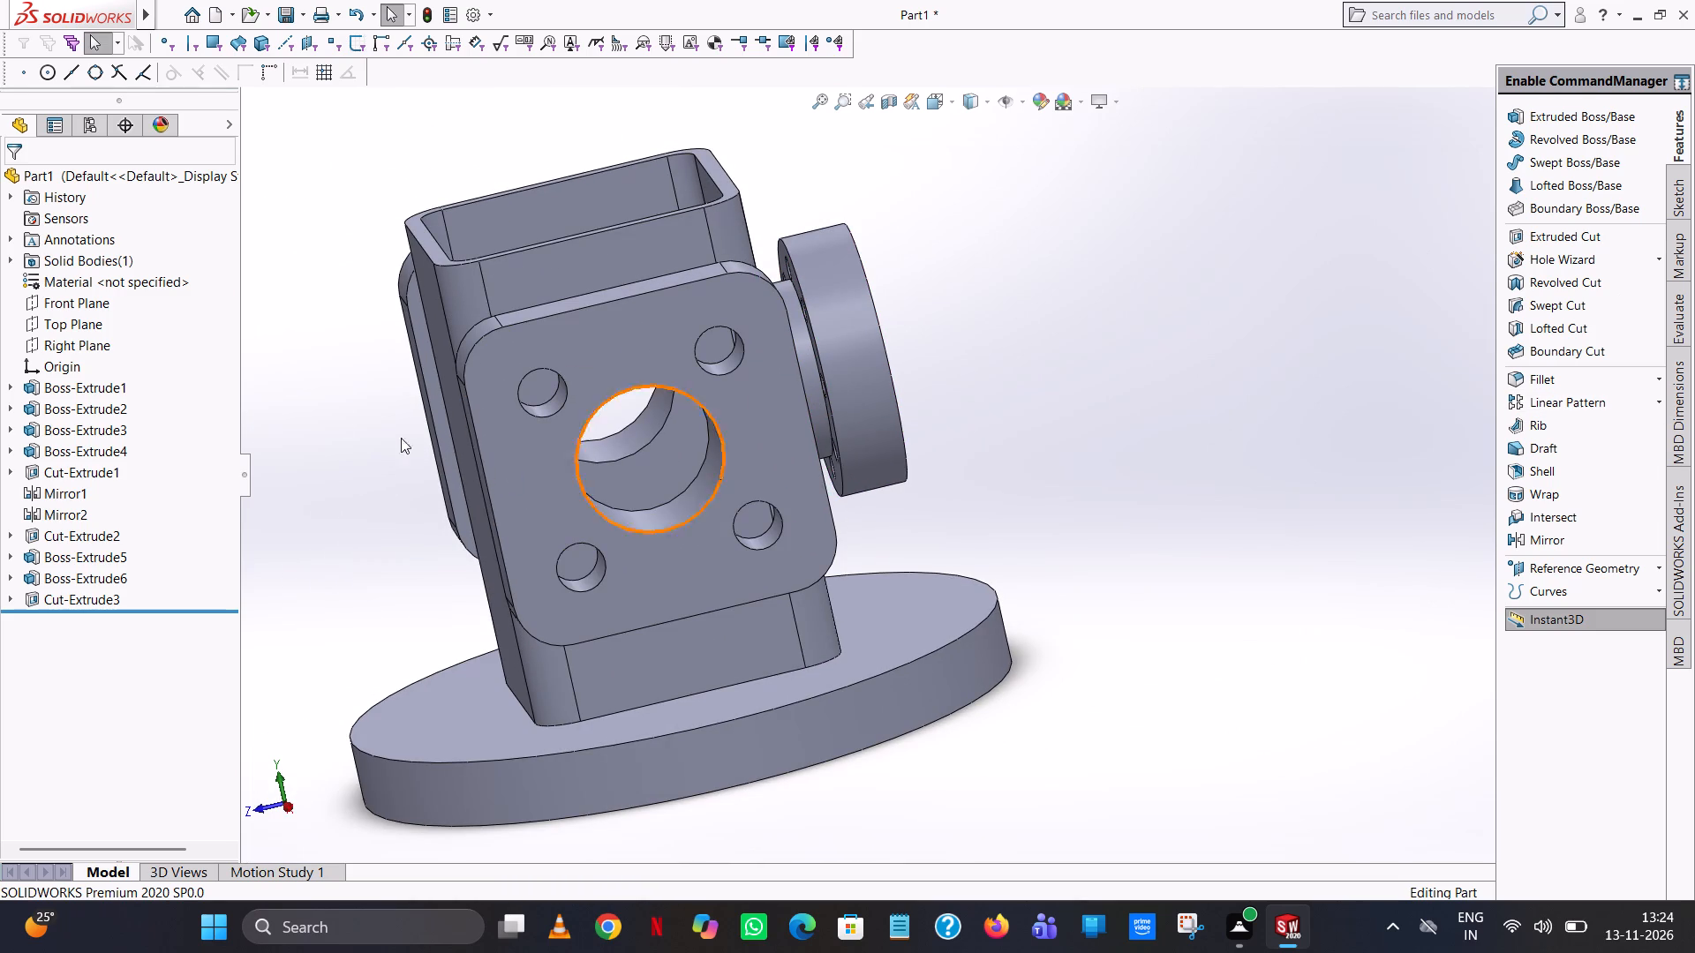
Mirror the round side flange, its neck and the eight-hole cut about the Front Plane.
click(72, 301)
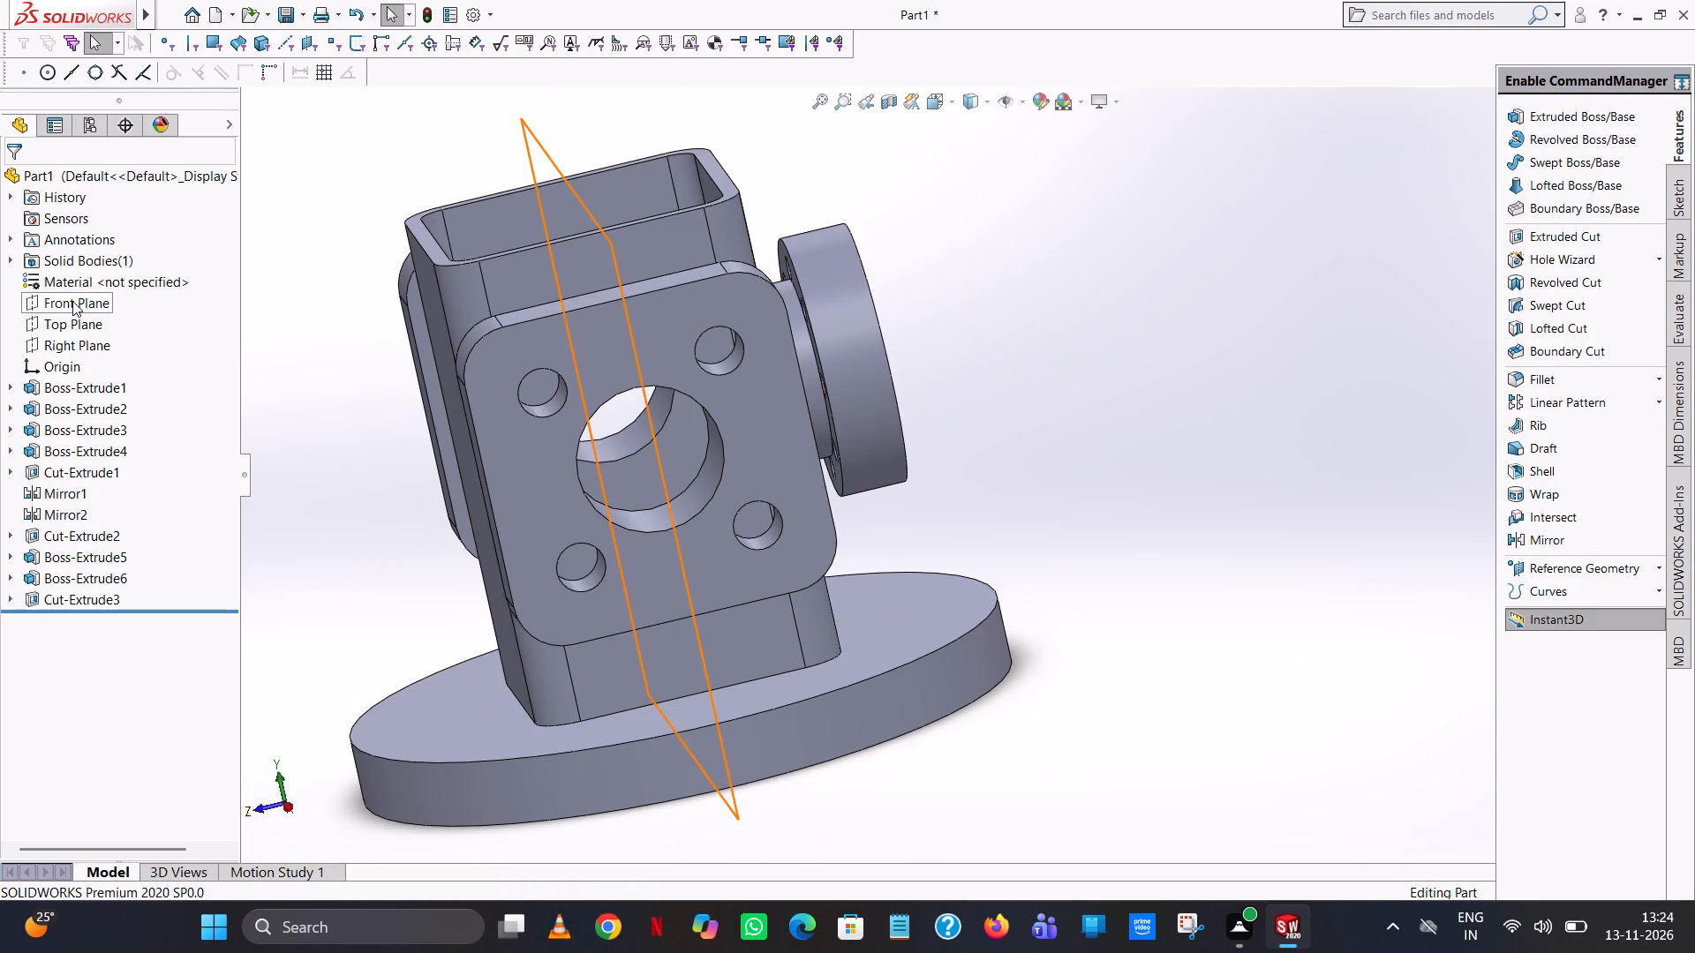
click(1555, 534)
click(873, 334)
click(802, 330)
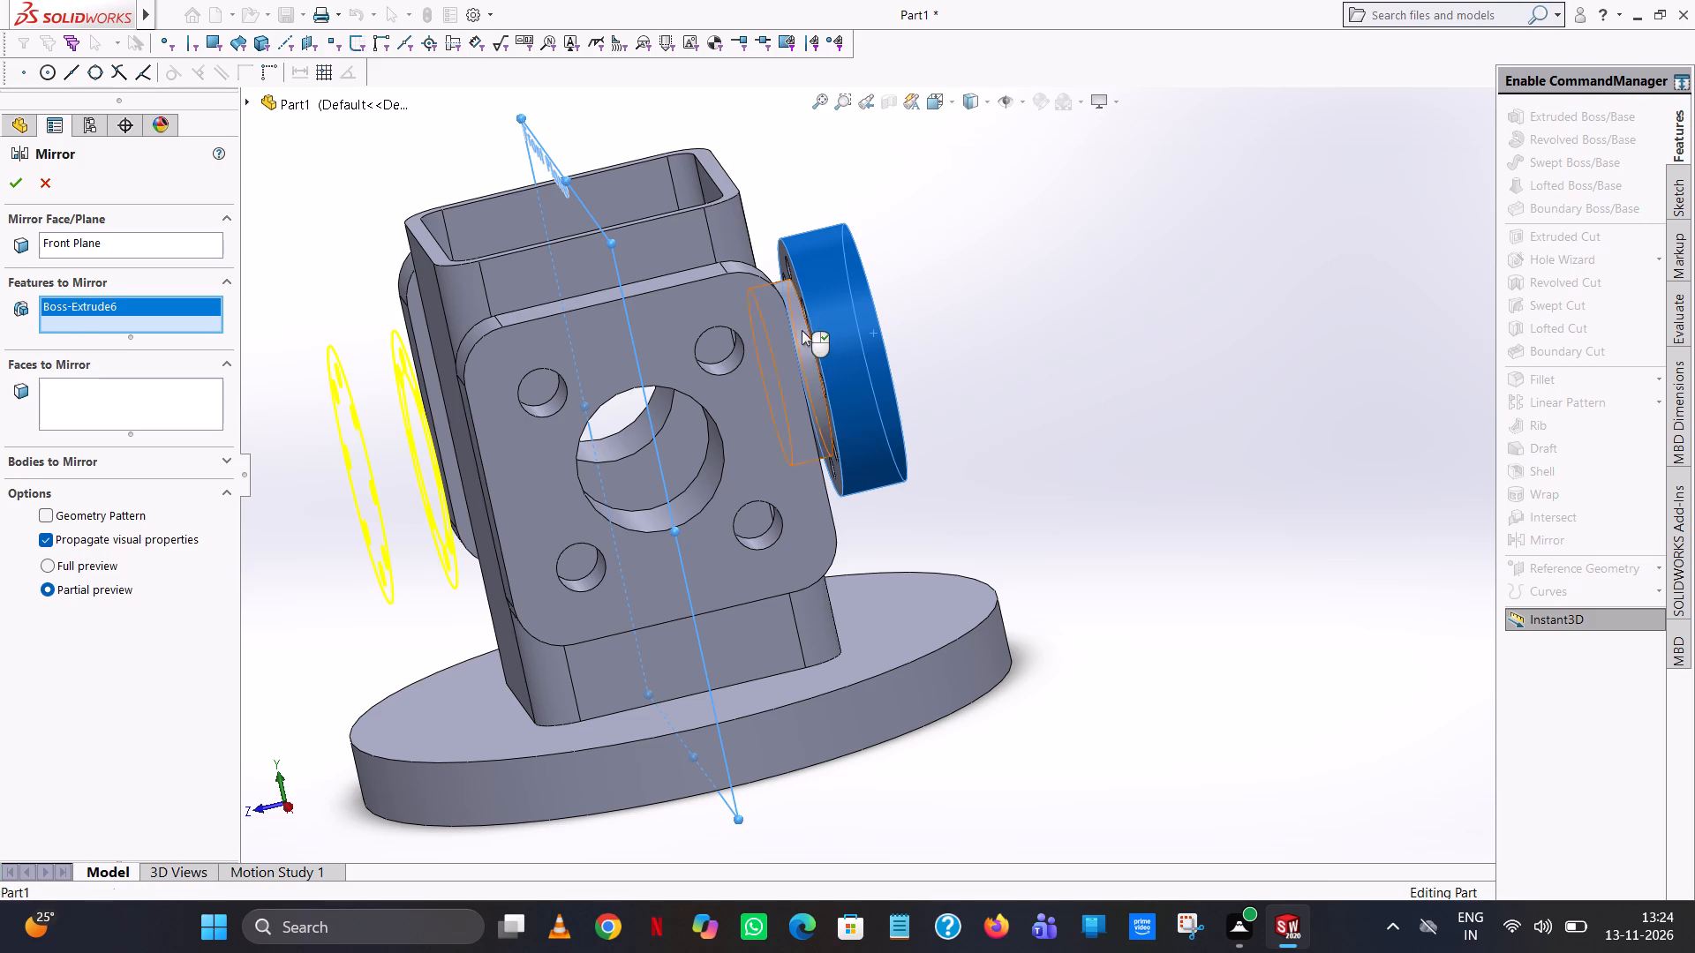
middle_drag(936, 317, 847, 376)
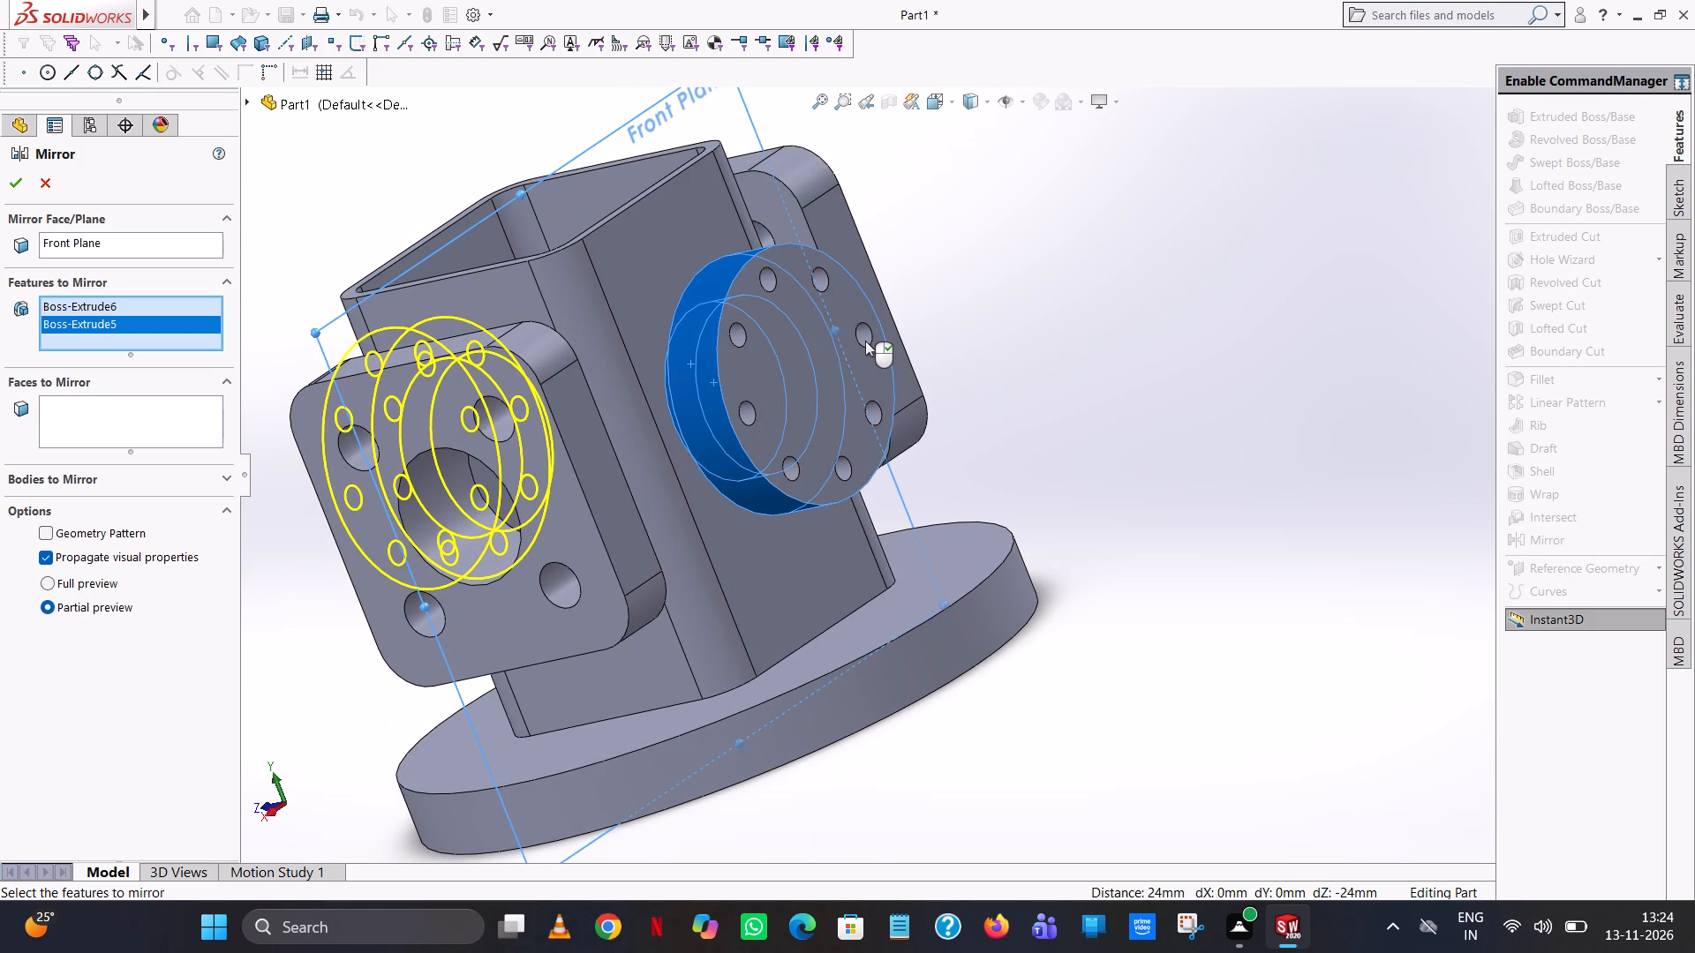
click(865, 341)
click(12, 184)
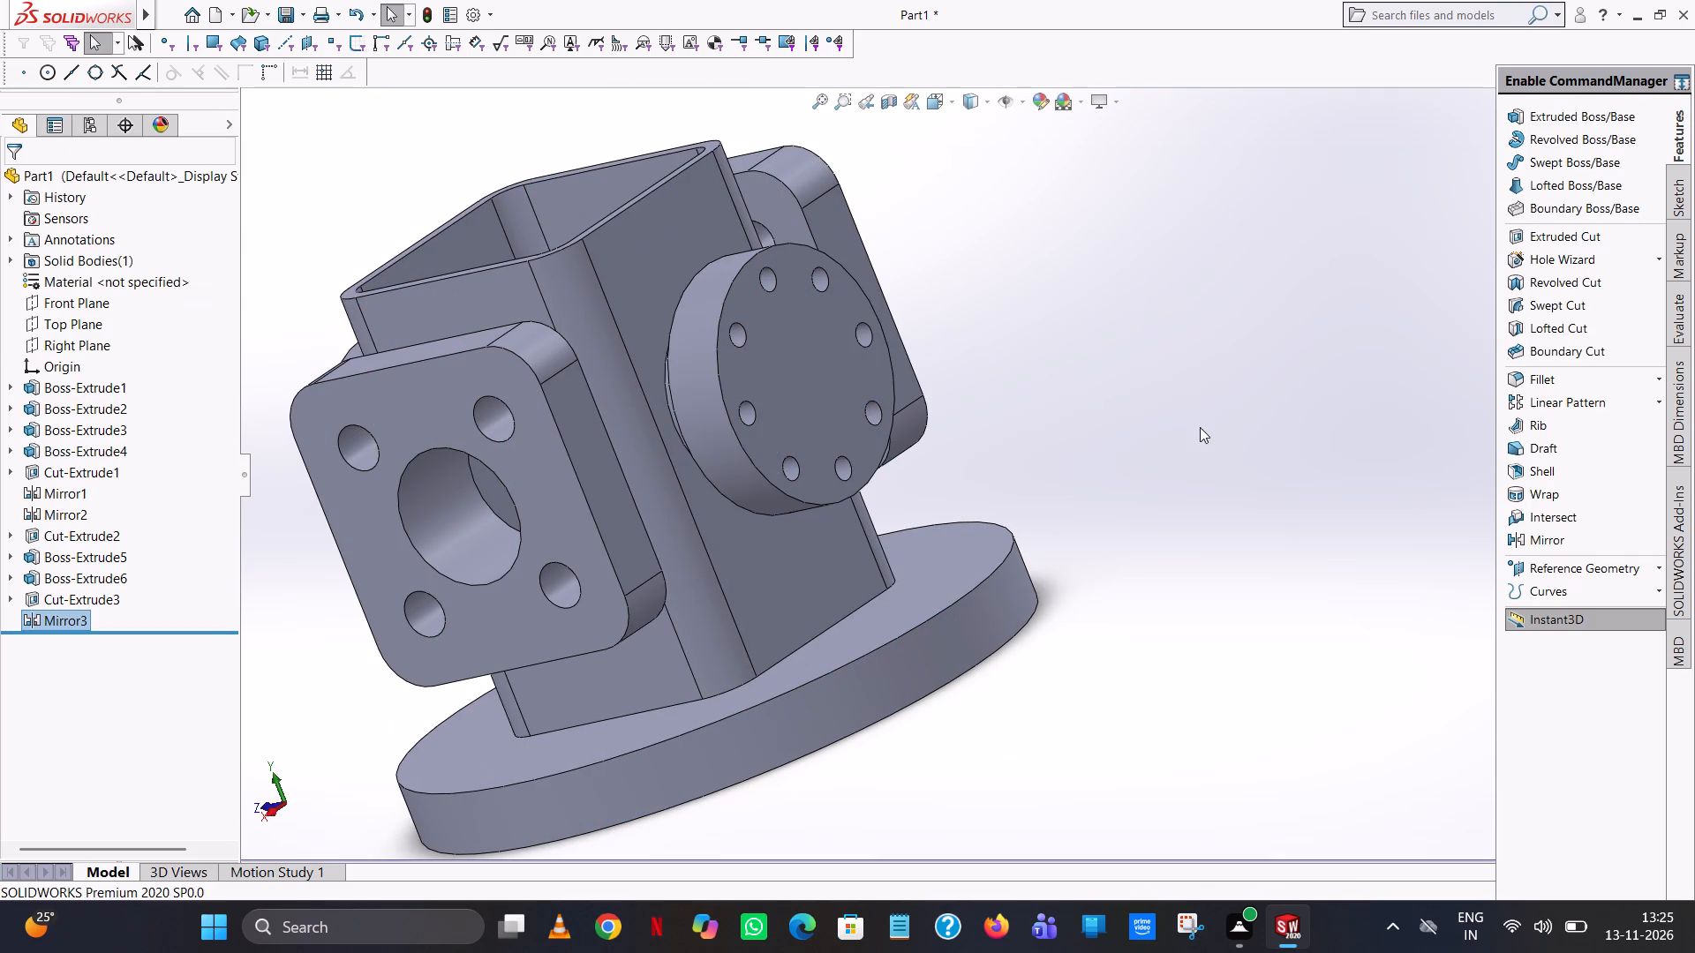
Start an extruded-cut sketch on the mirrored round flange's outer face and draw a circle of 9 mm radius at its centre.
click(1100, 425)
middle_drag(1096, 424, 1343, 451)
scroll(1106, 409, up, 1)
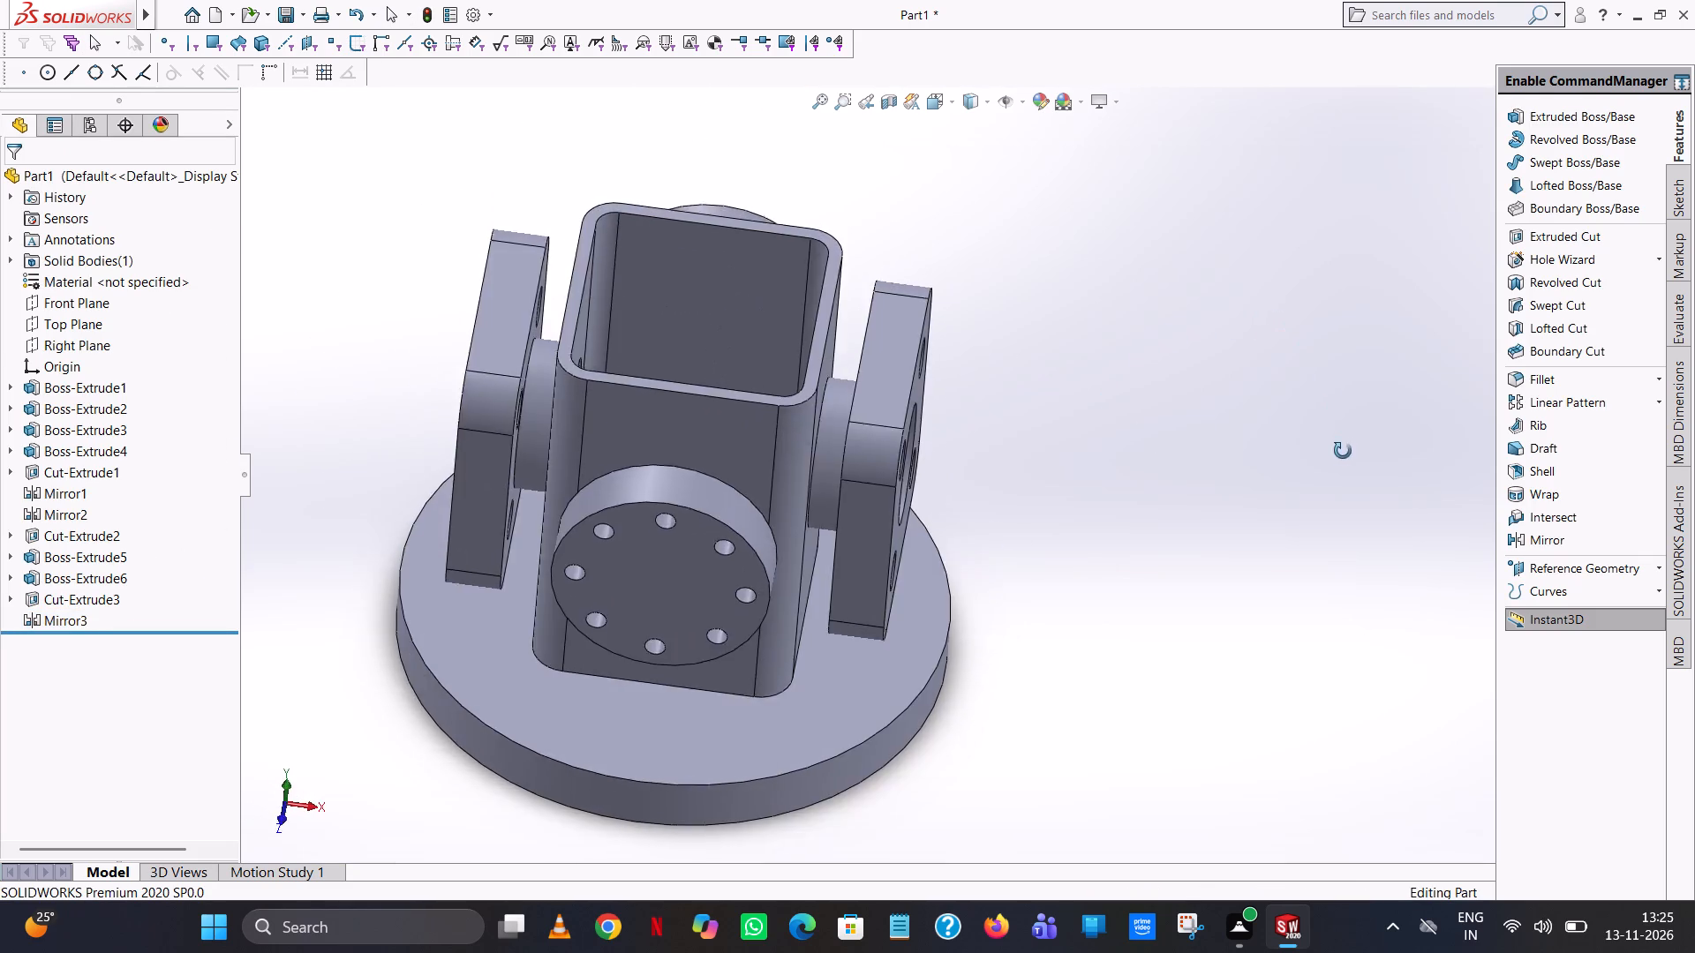
middle_drag(1343, 451, 1359, 222)
scroll(1359, 222, up, 1)
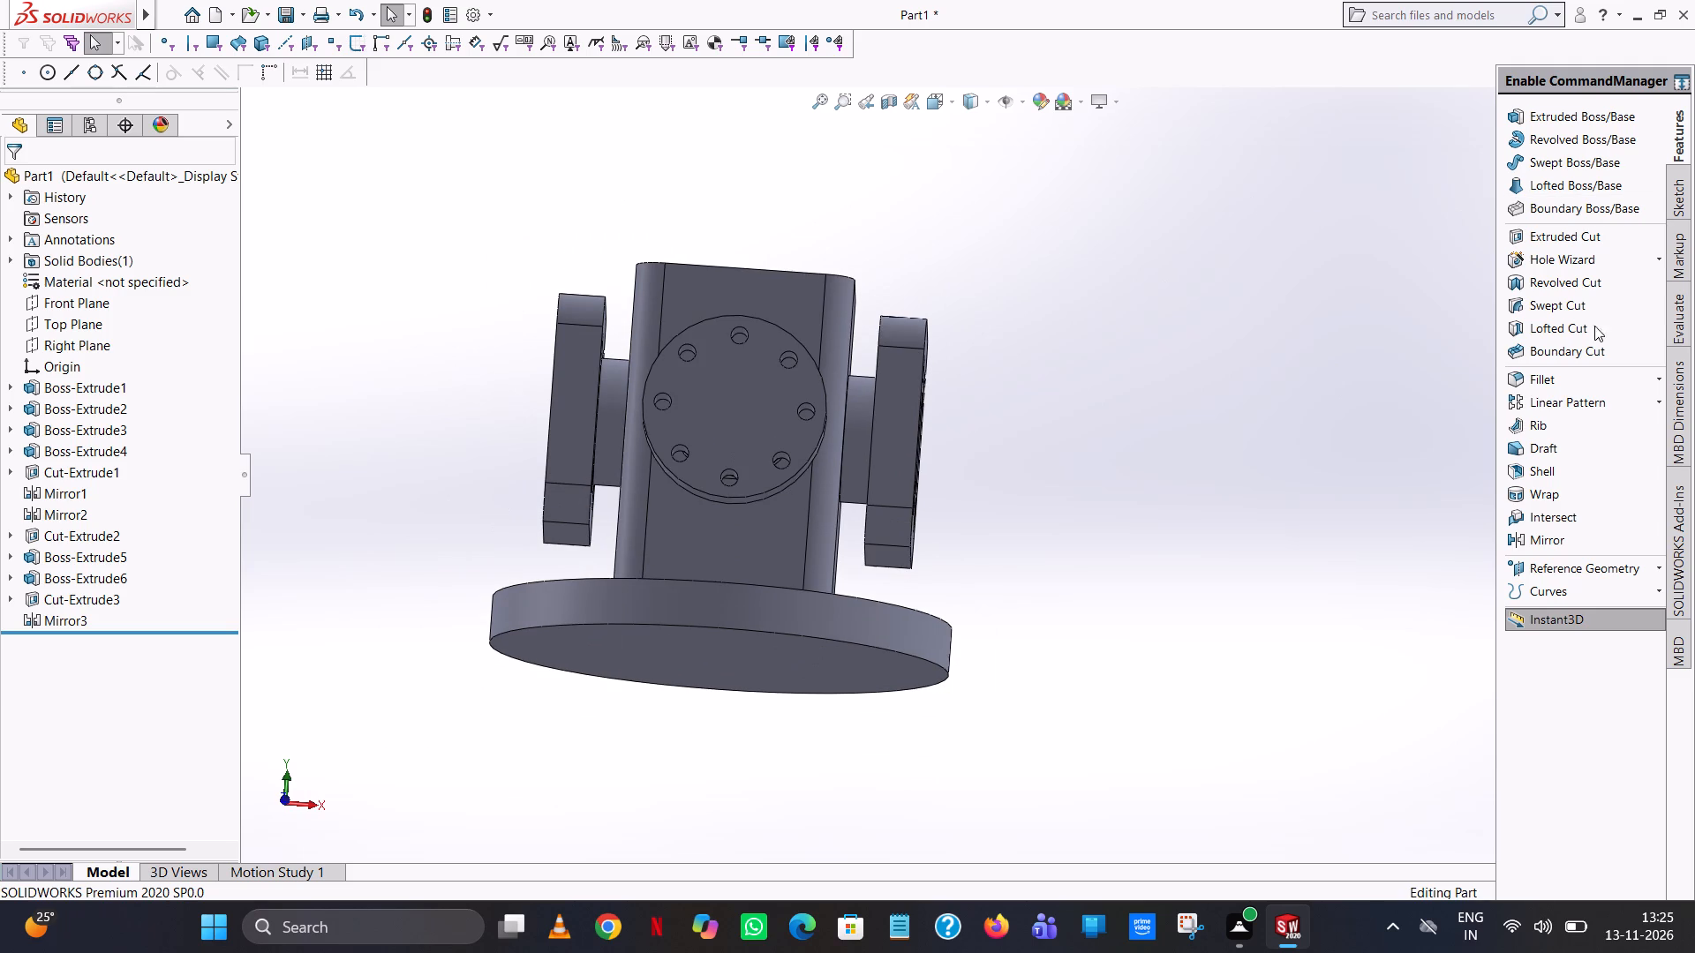
click(1592, 235)
click(744, 399)
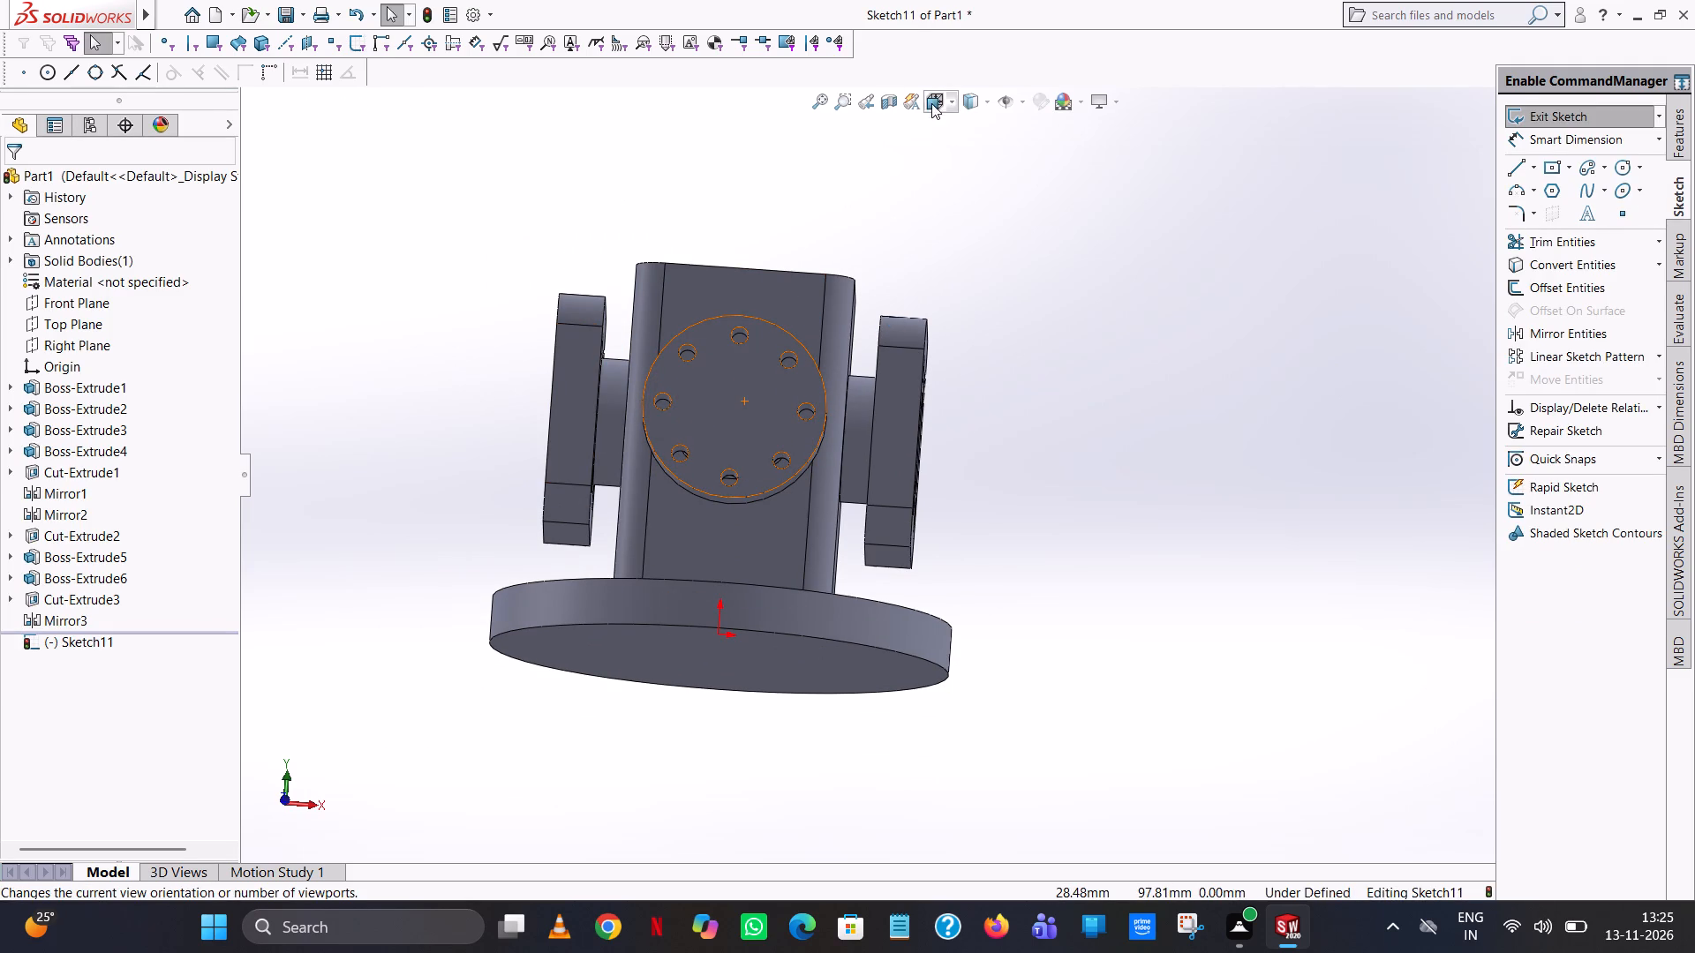
click(953, 105)
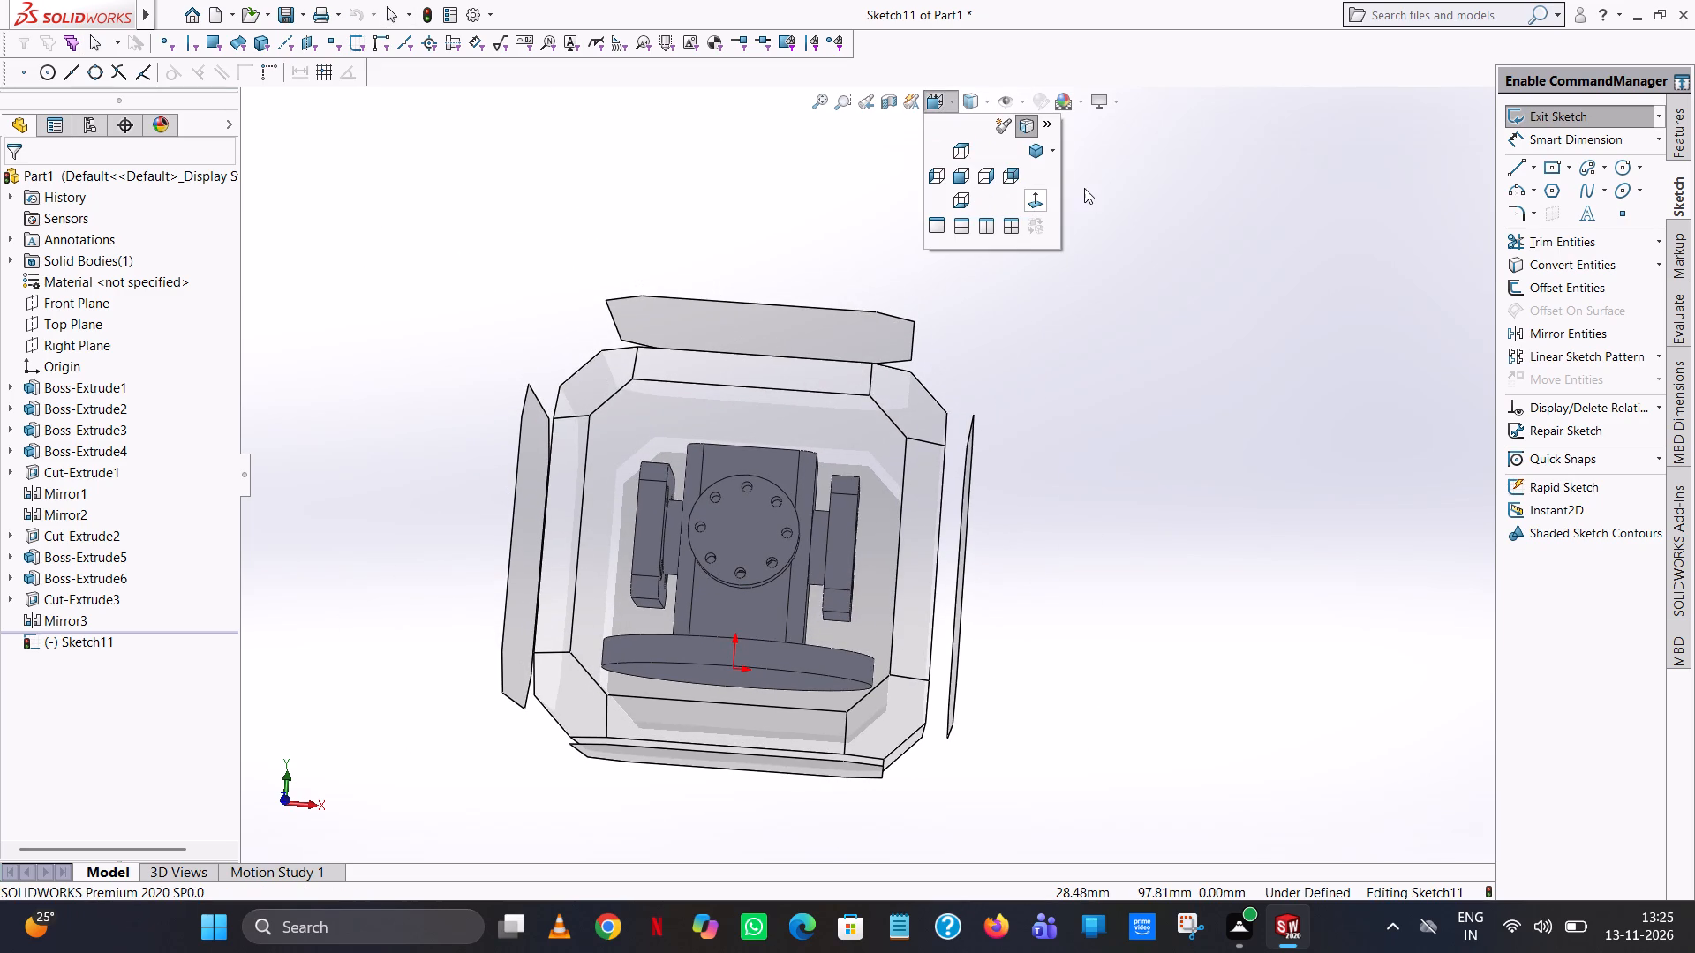
click(1036, 190)
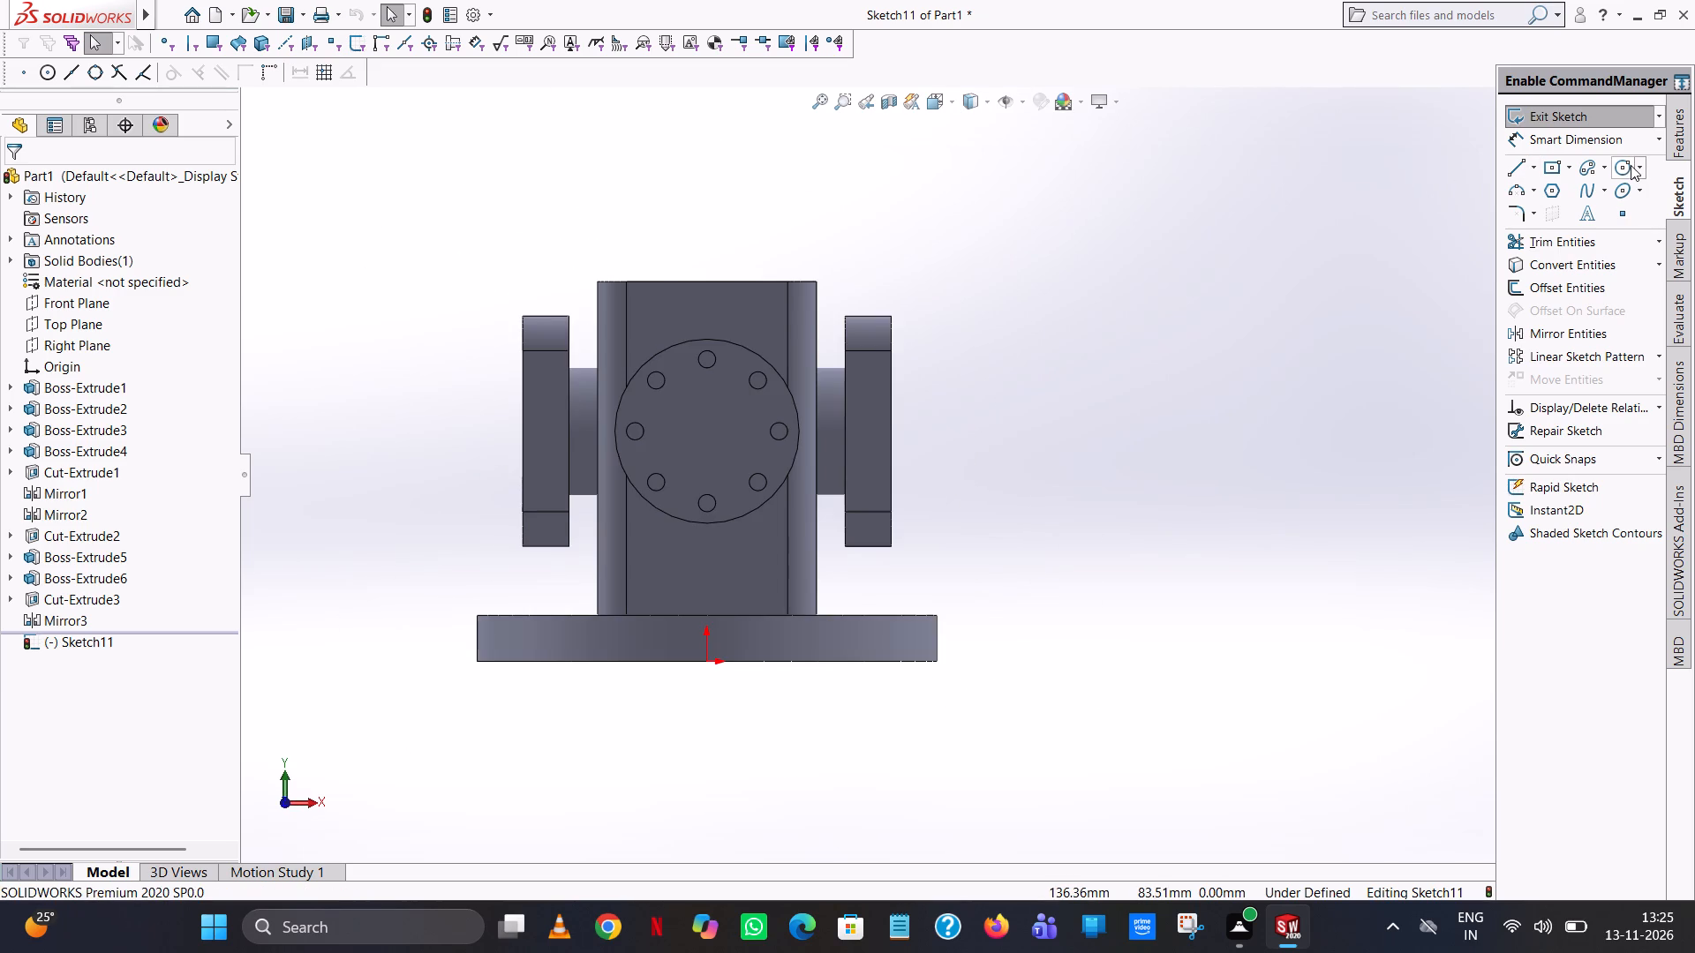
click(1627, 165)
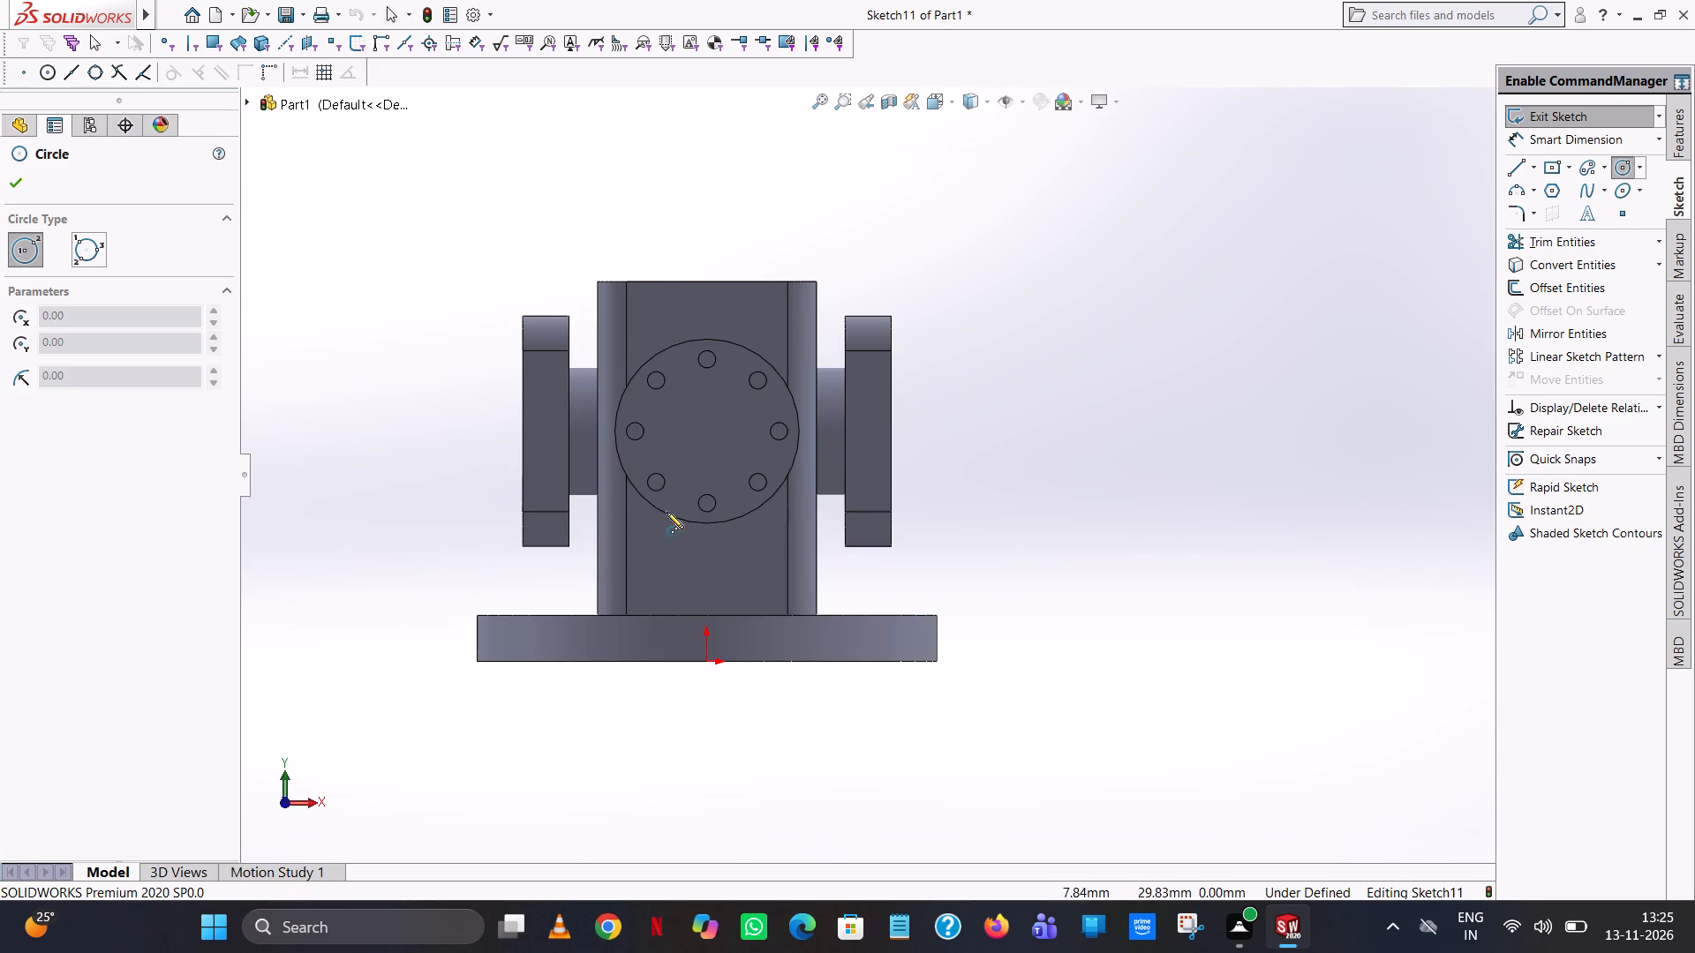
scroll(674, 516, down, 3)
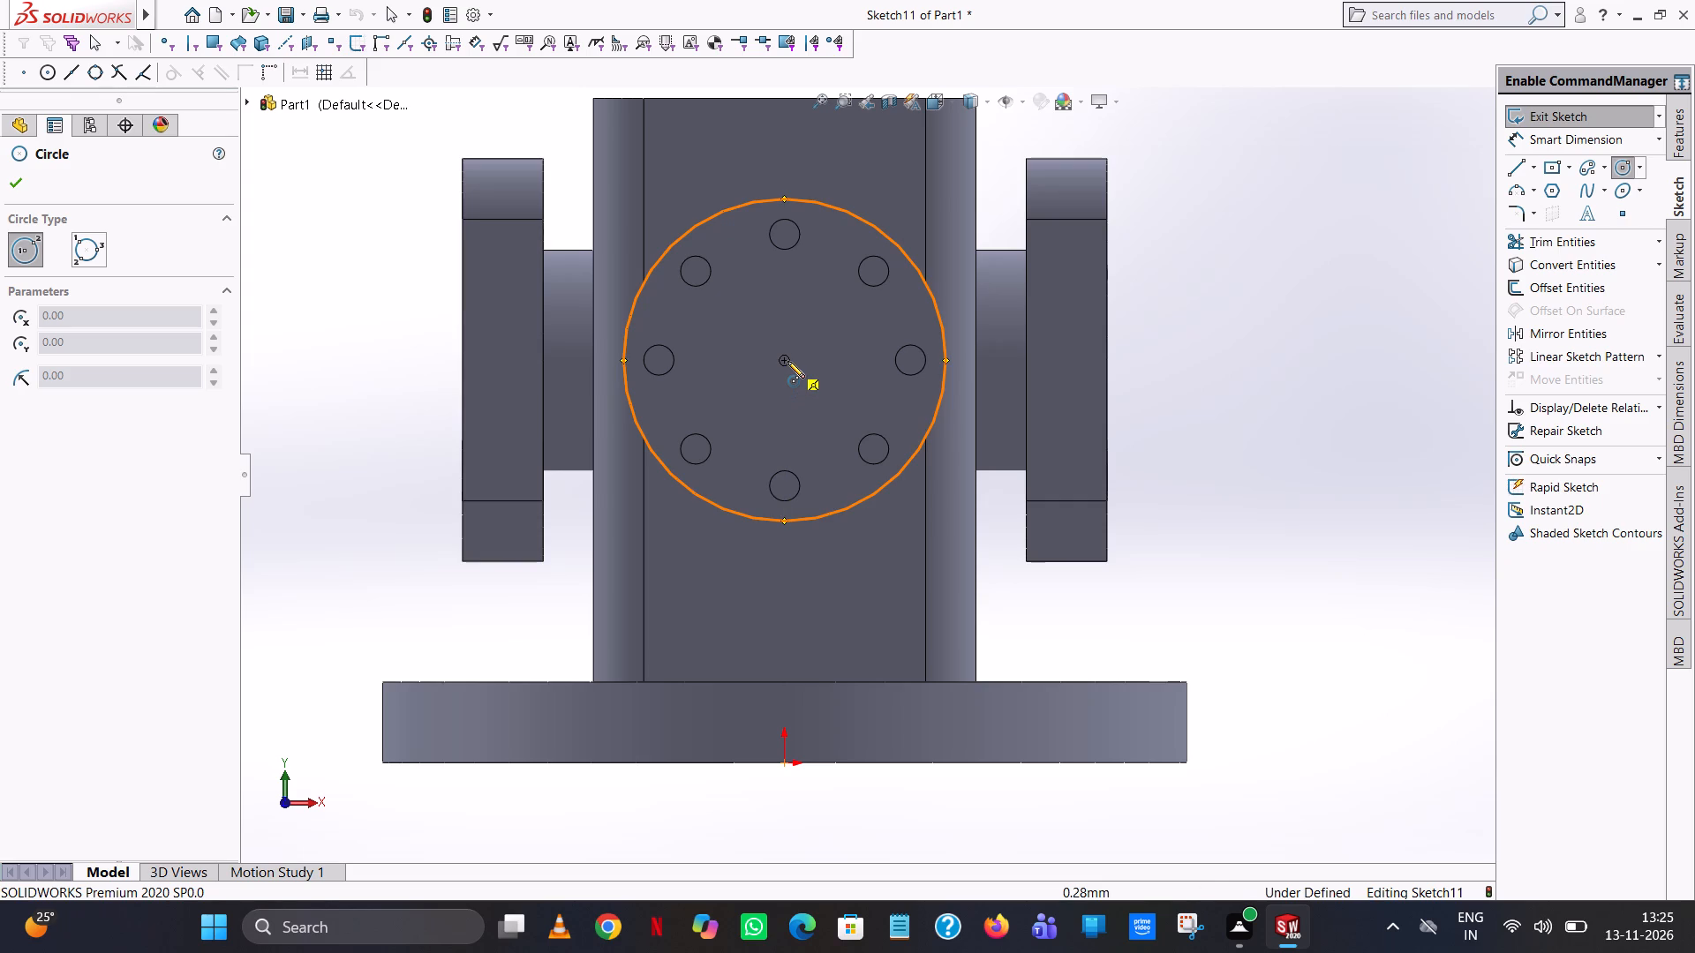
click(786, 359)
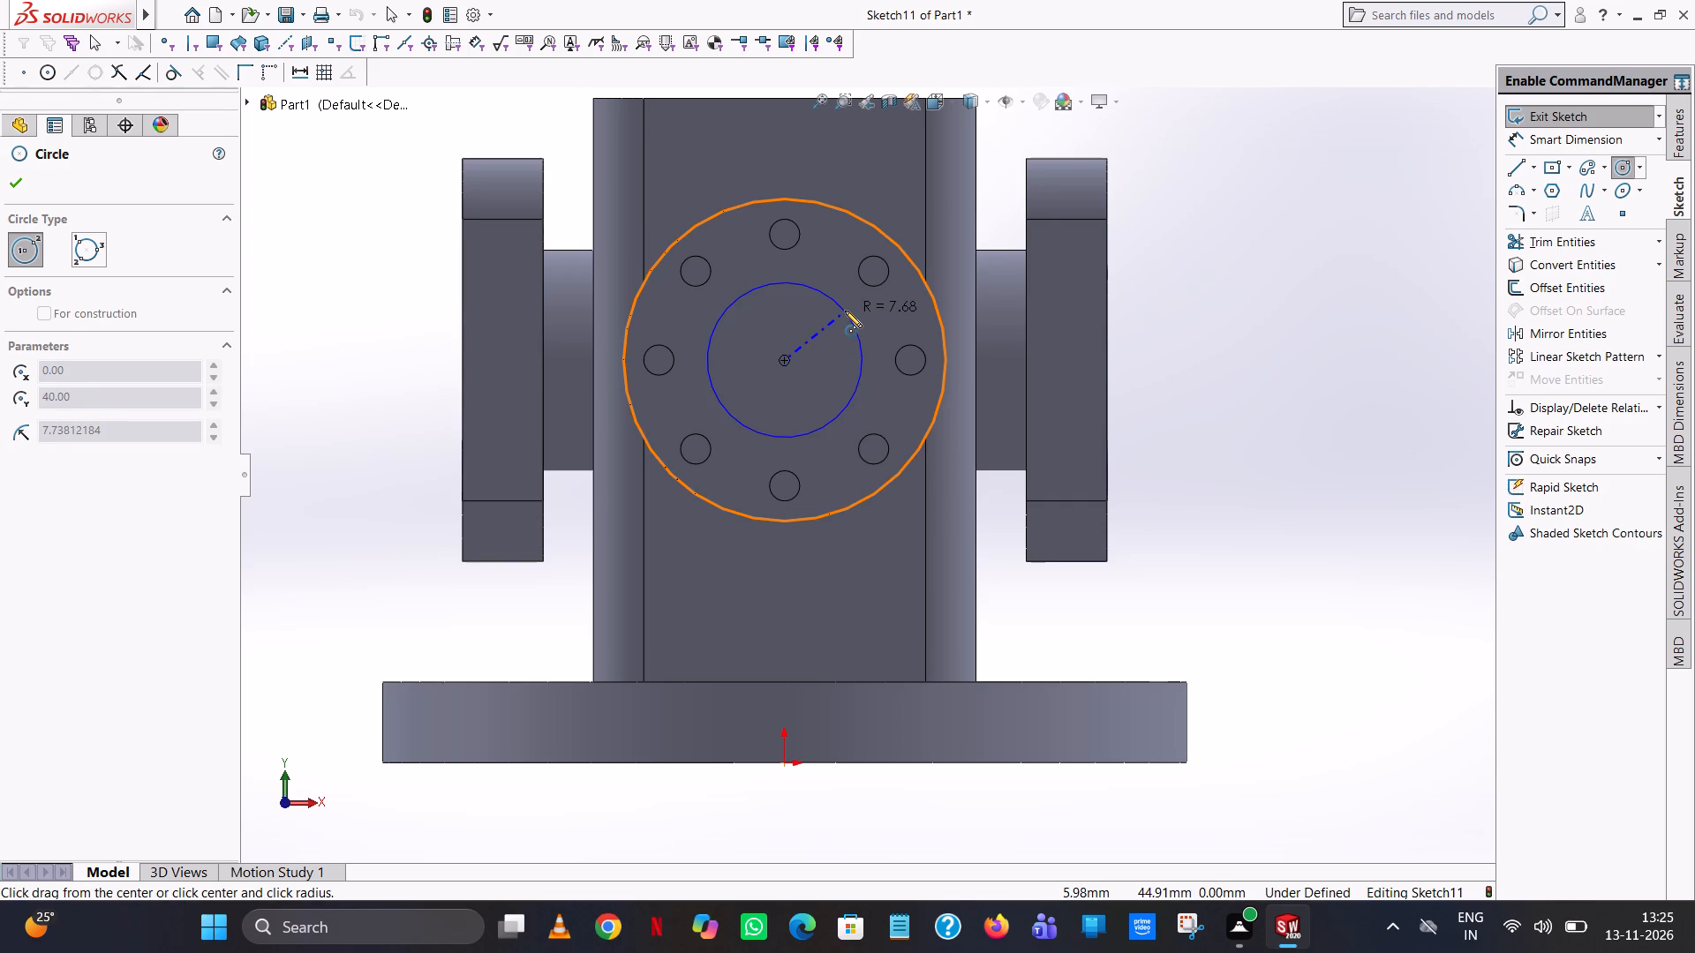
click(845, 311)
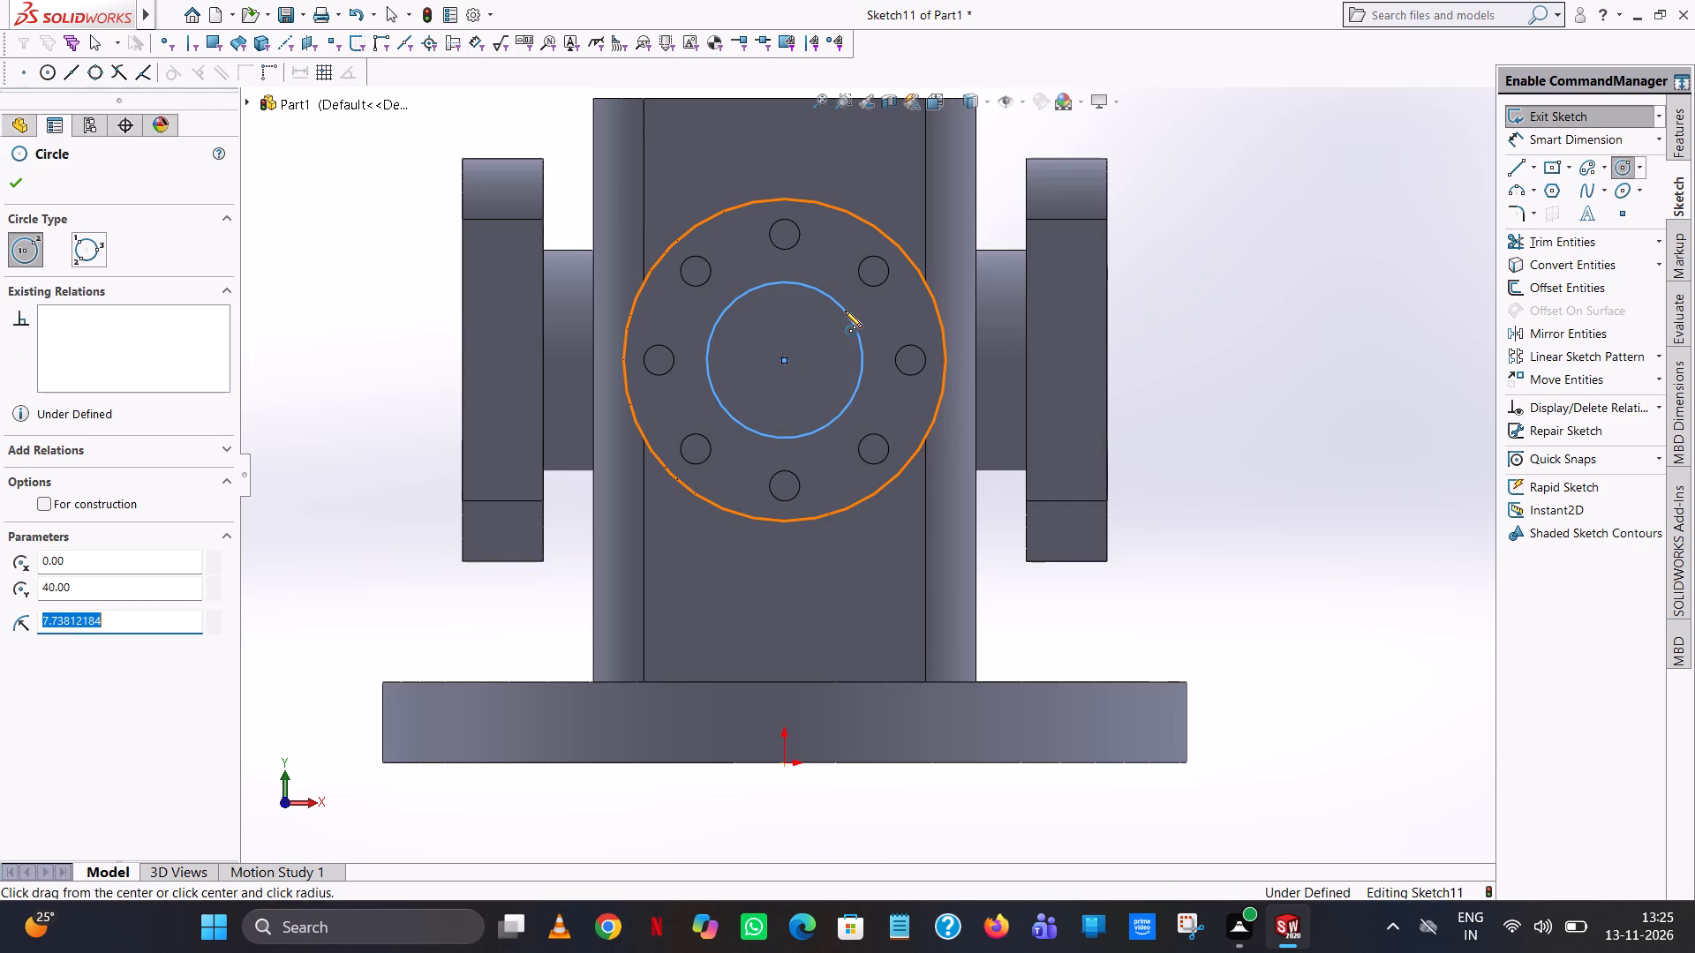
key(9)
key(Return)
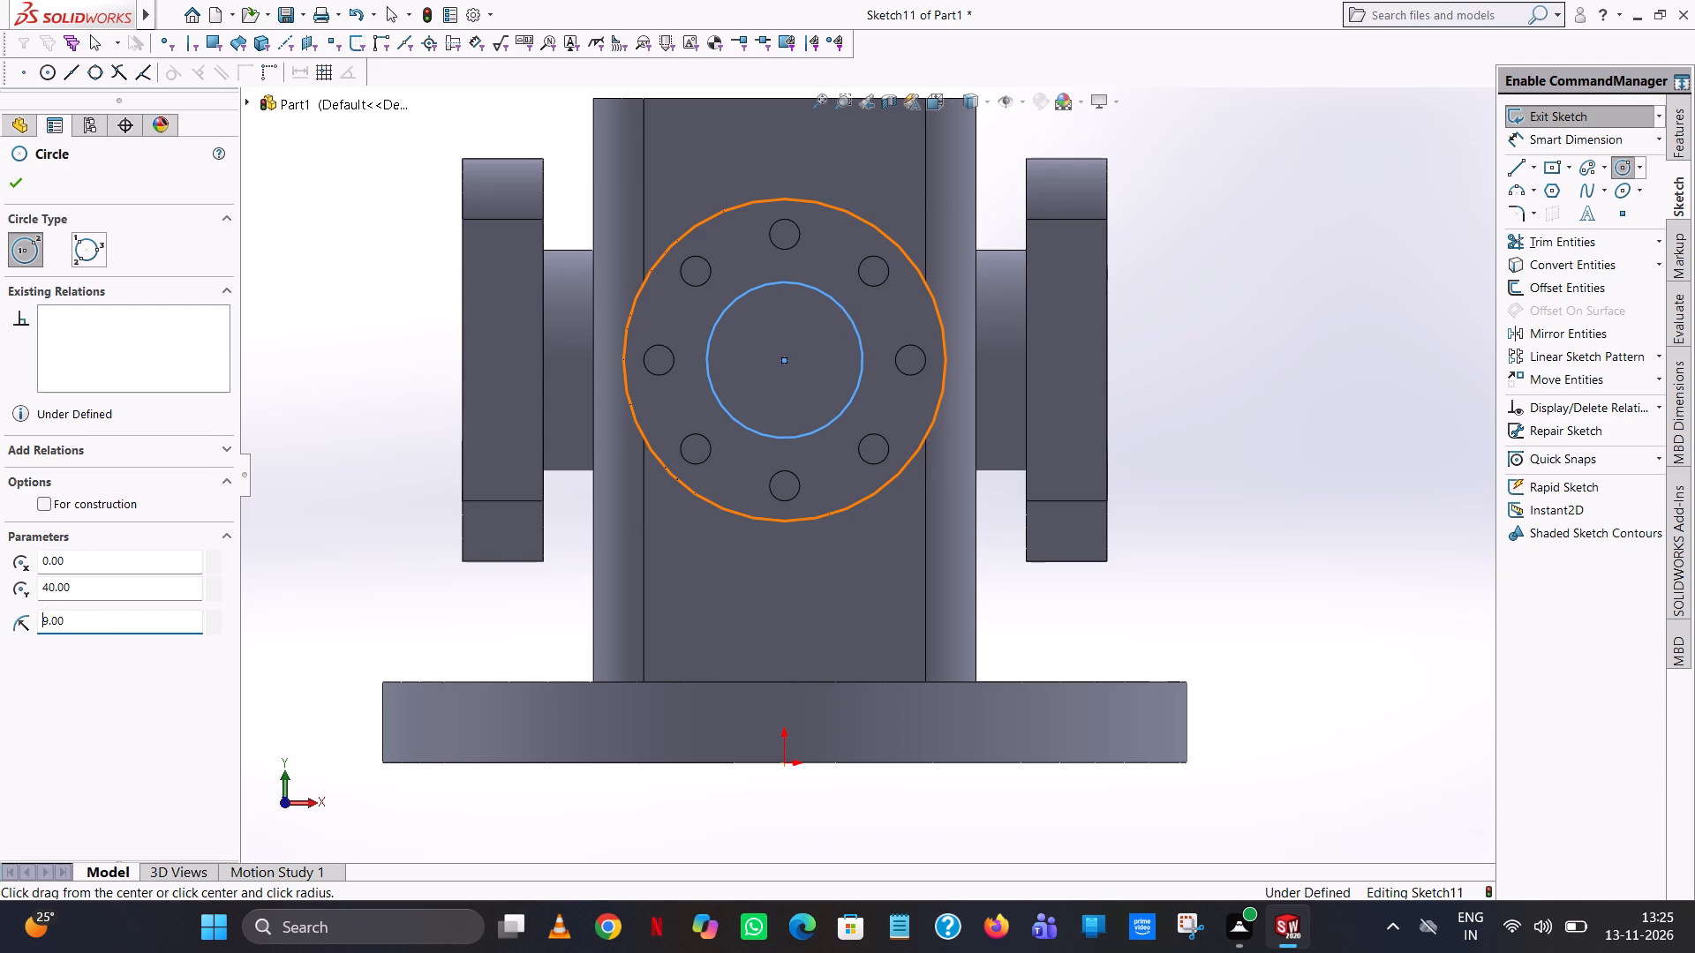
right_click(845, 311)
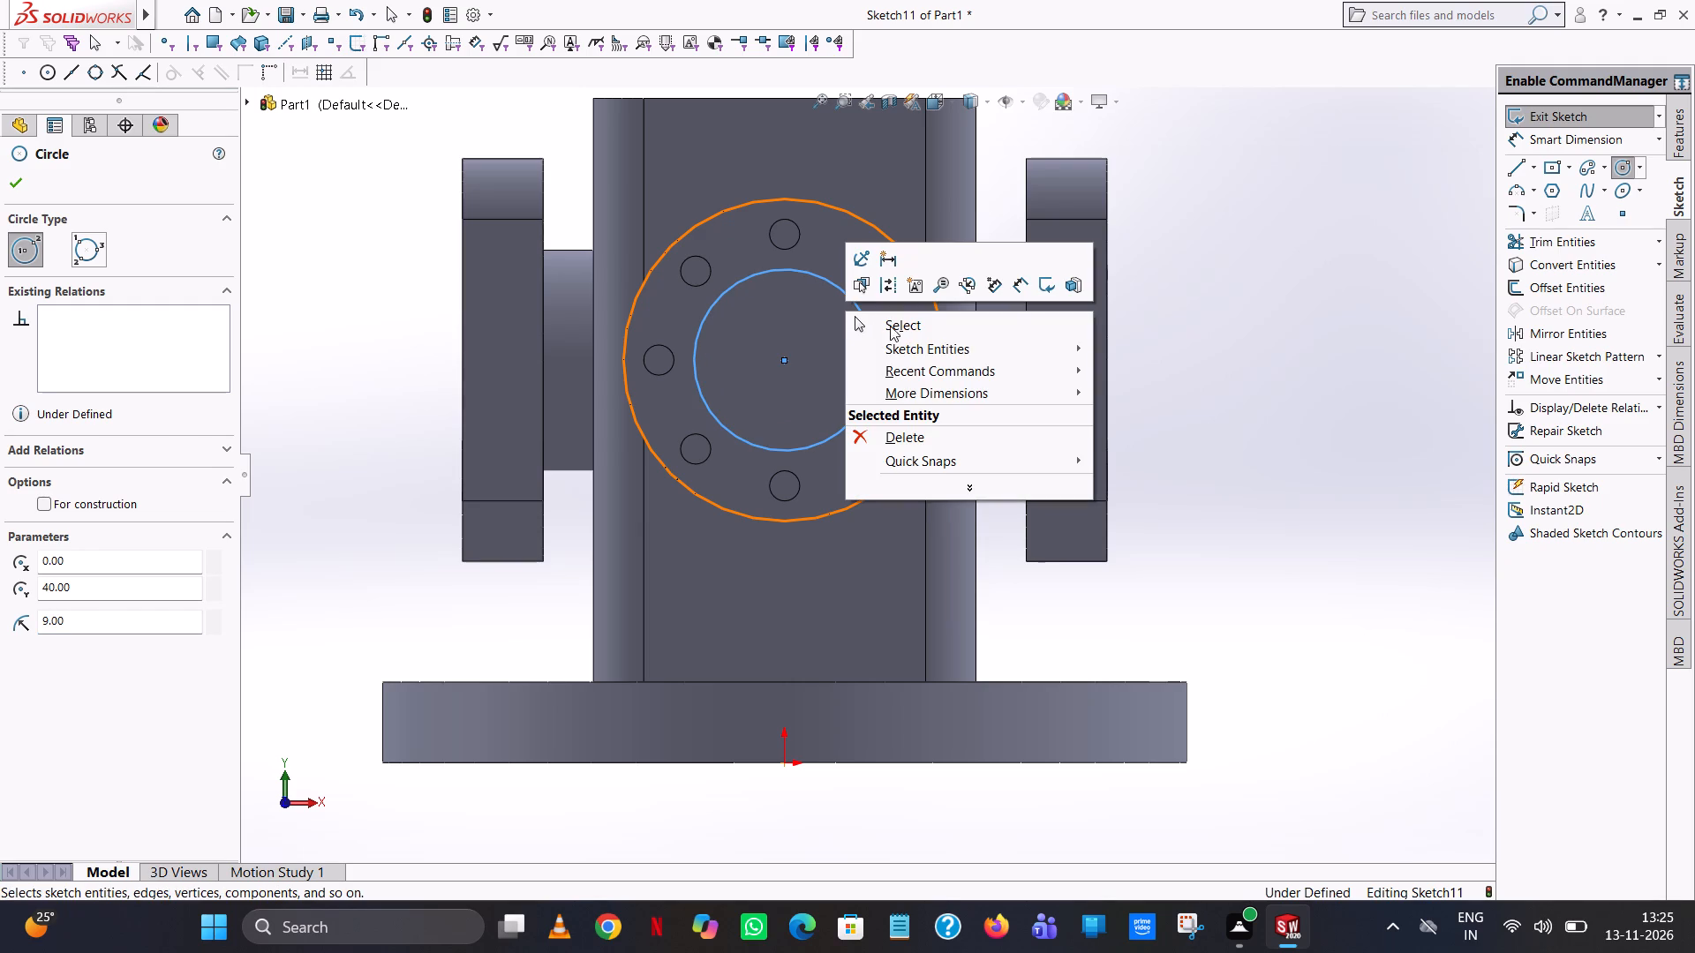
click(901, 329)
Add a diameter dimension to the central circle on the round flange face.
click(1550, 134)
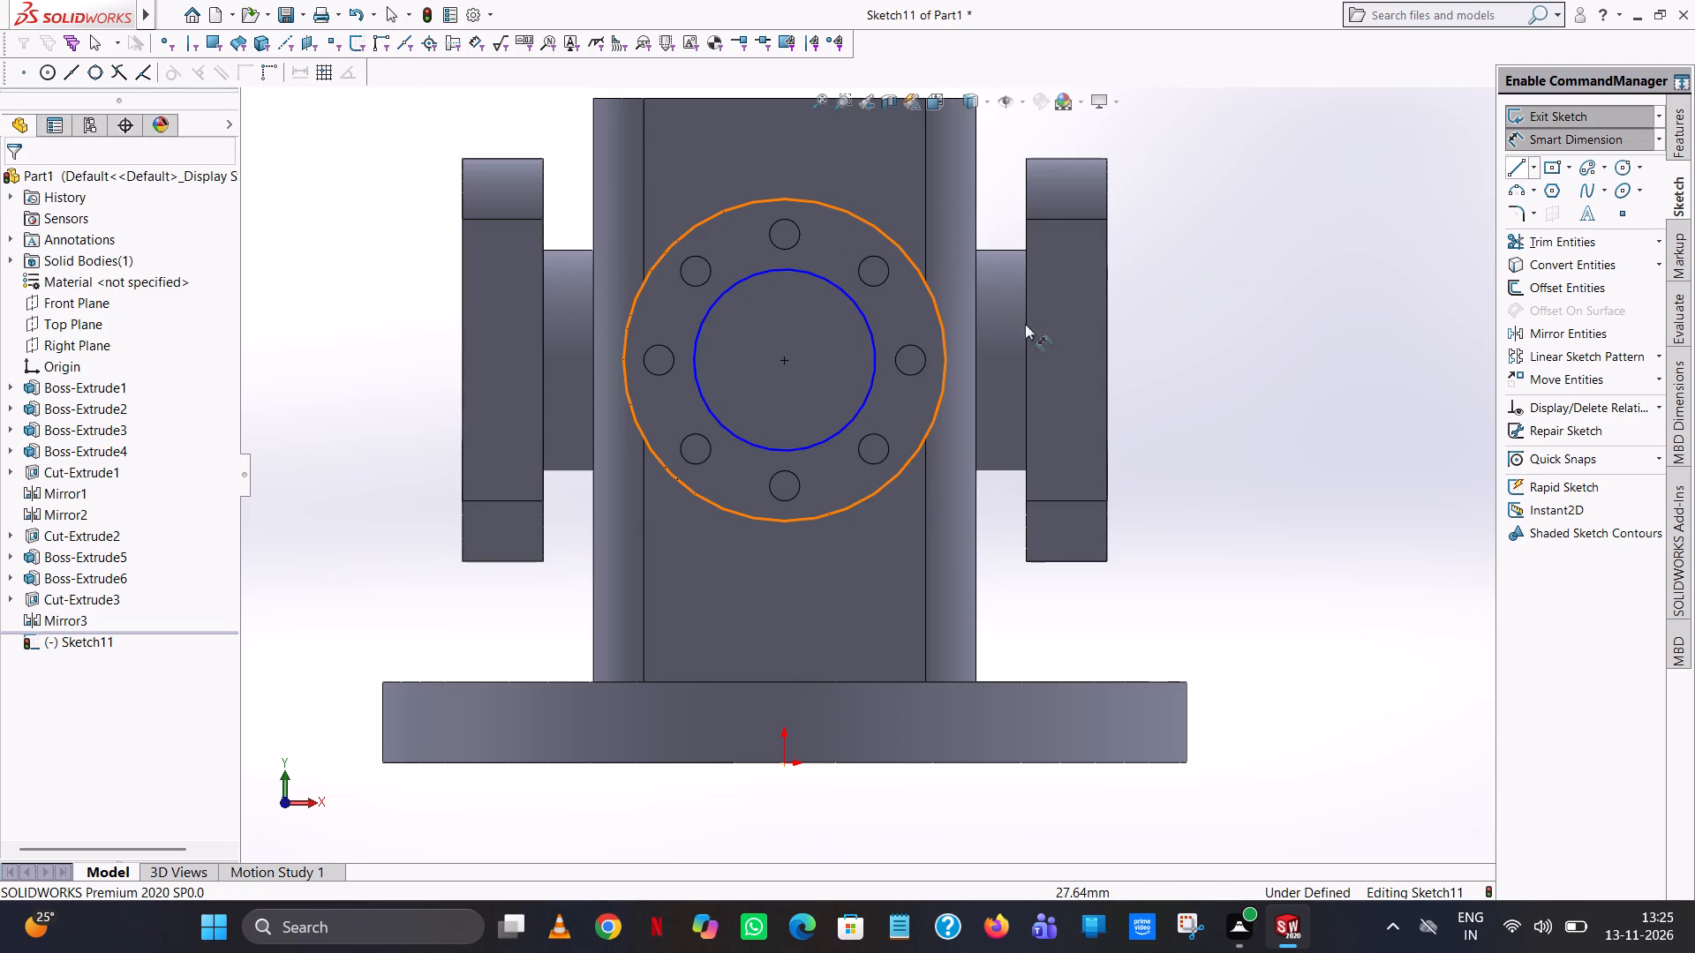
click(856, 312)
click(1224, 294)
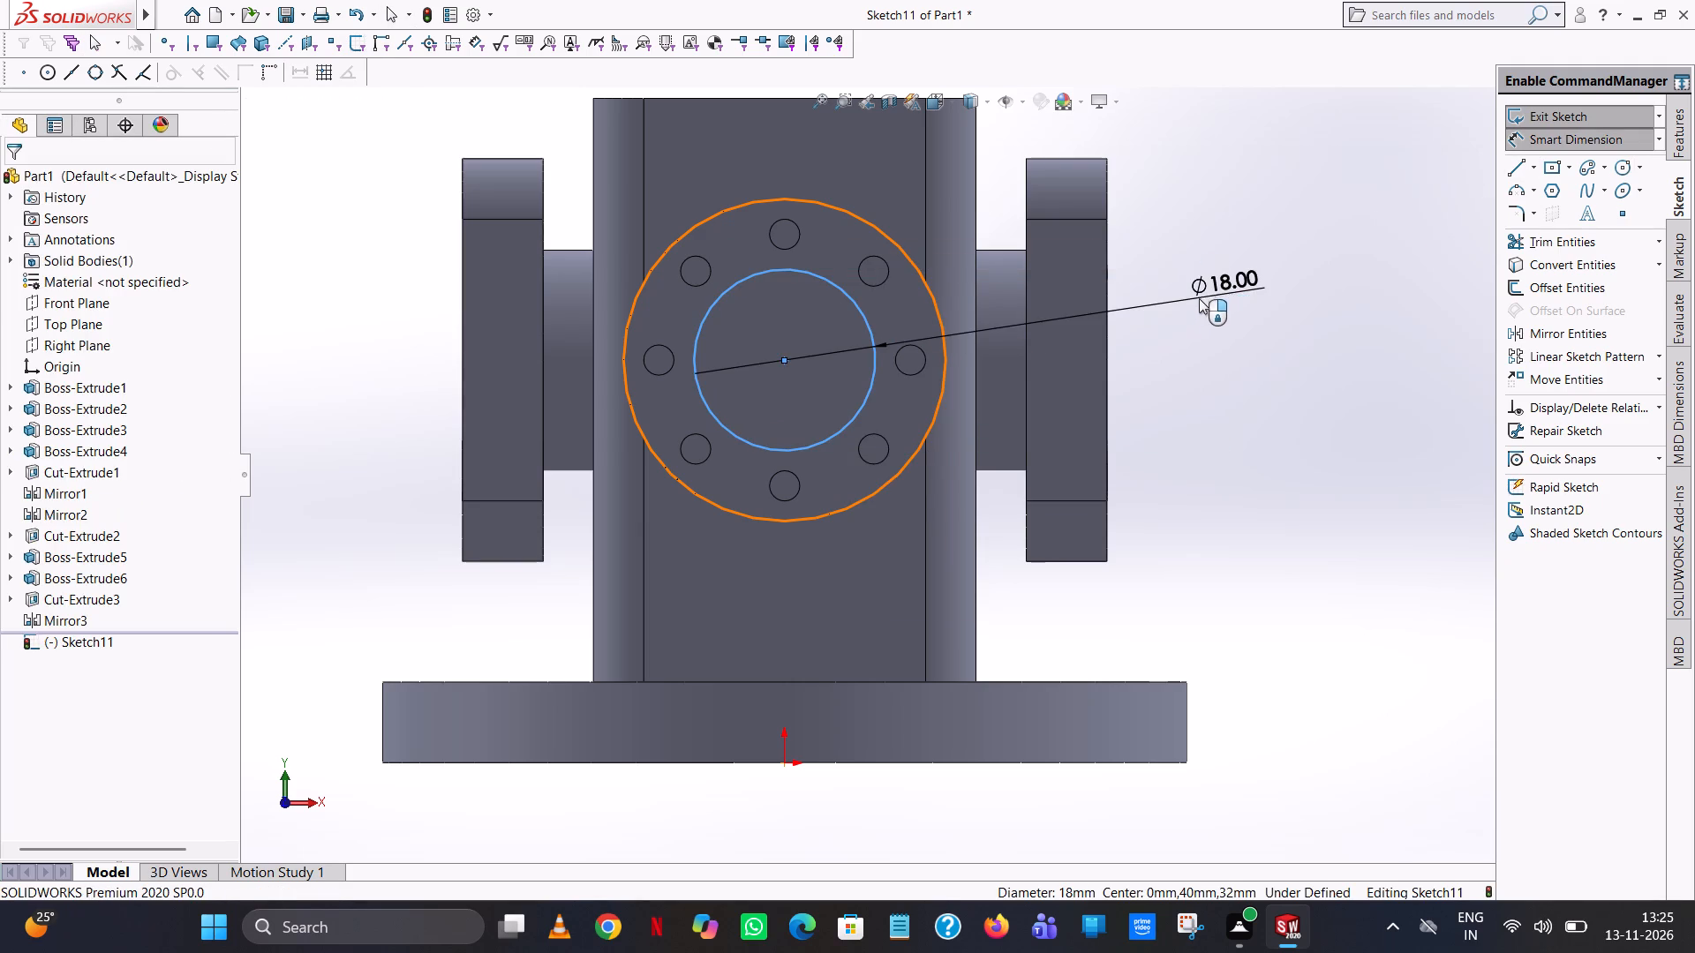
click(1149, 265)
click(1289, 236)
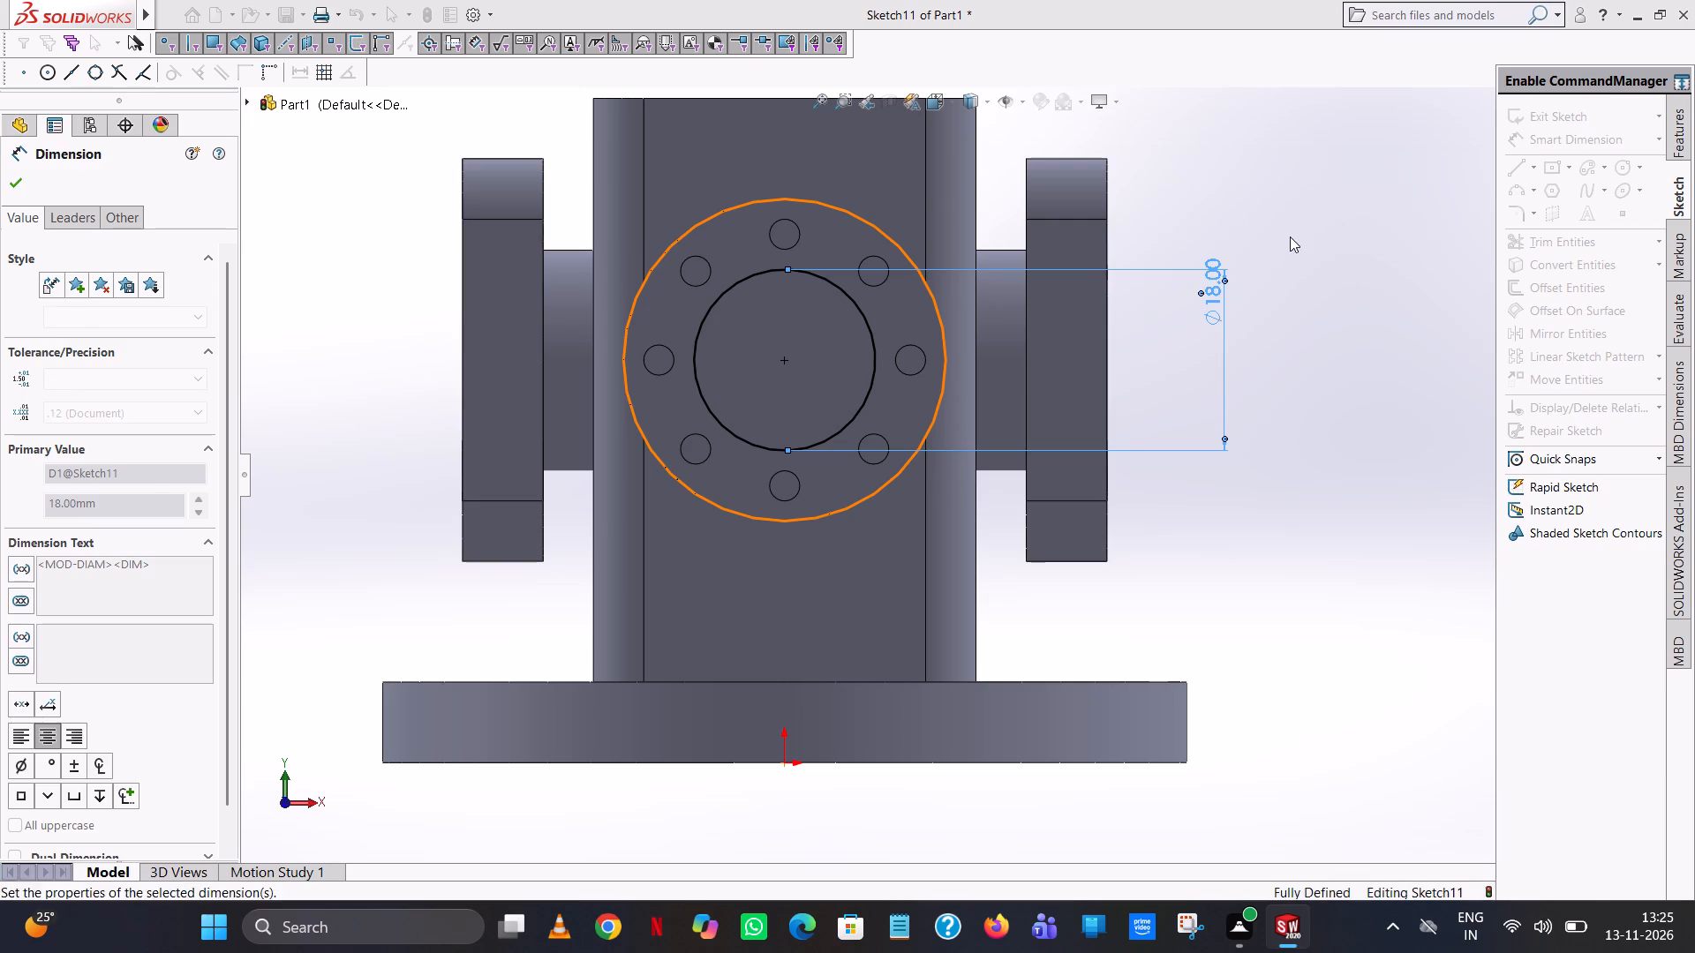
Cut the central circle blind 78 mm deep through both round side flanges and the column.
click(1686, 125)
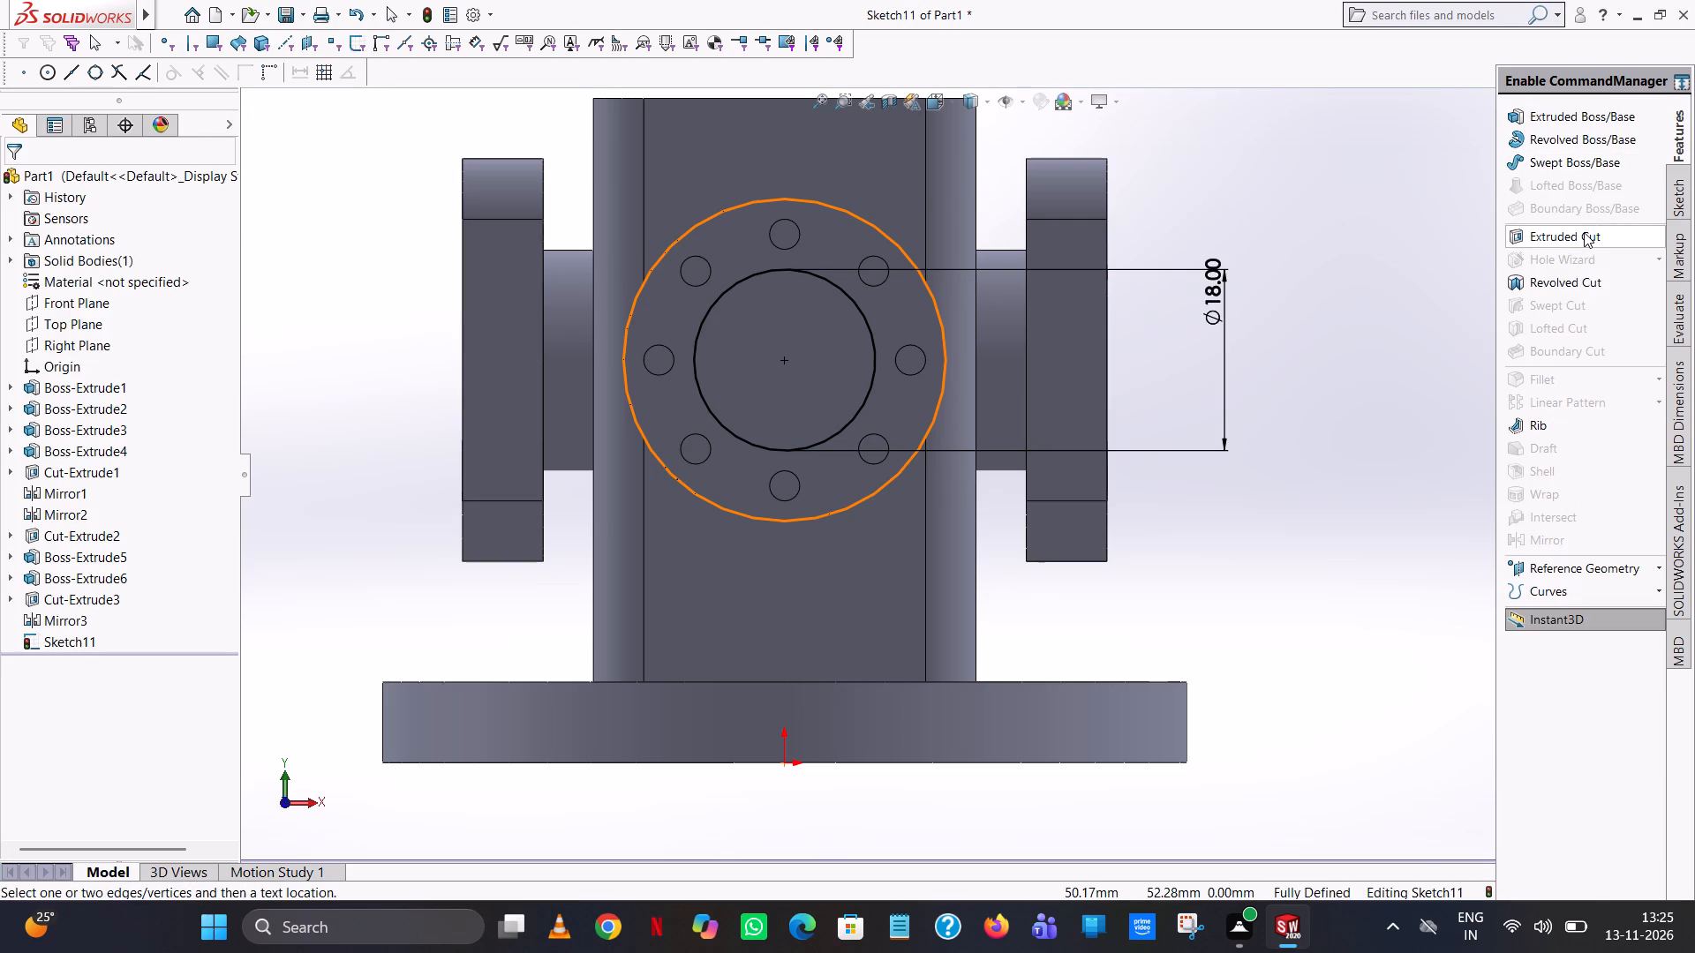
click(1584, 232)
middle_drag(1120, 345, 1166, 360)
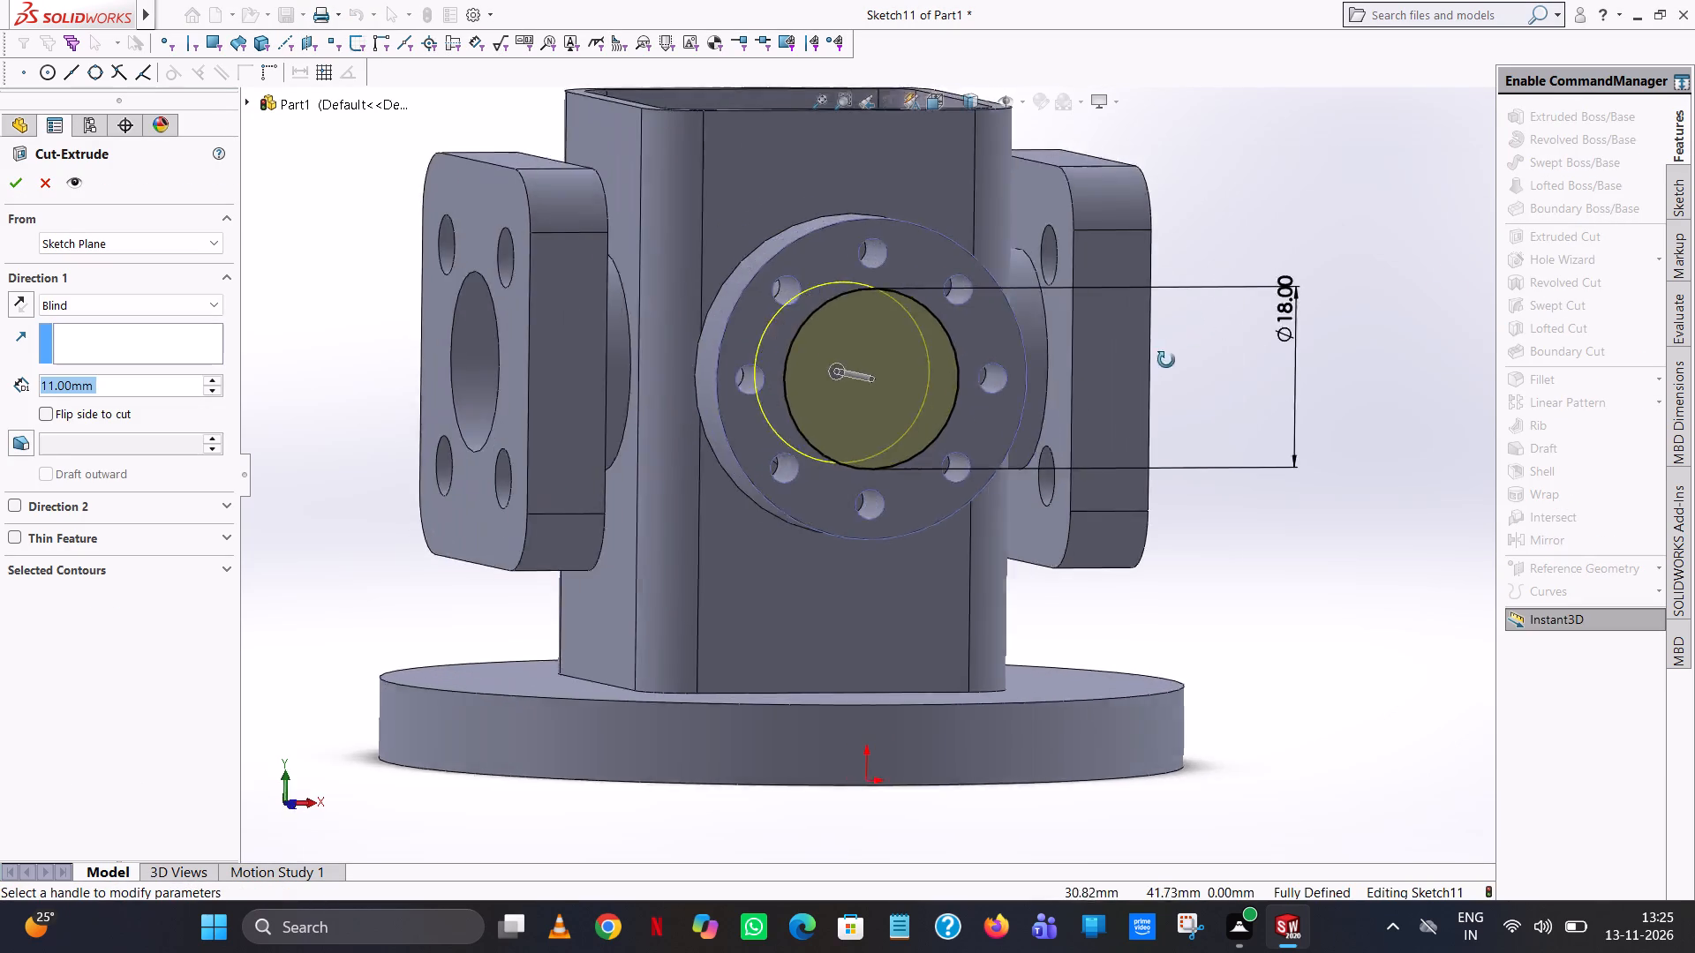
middle_drag(1166, 360, 1317, 438)
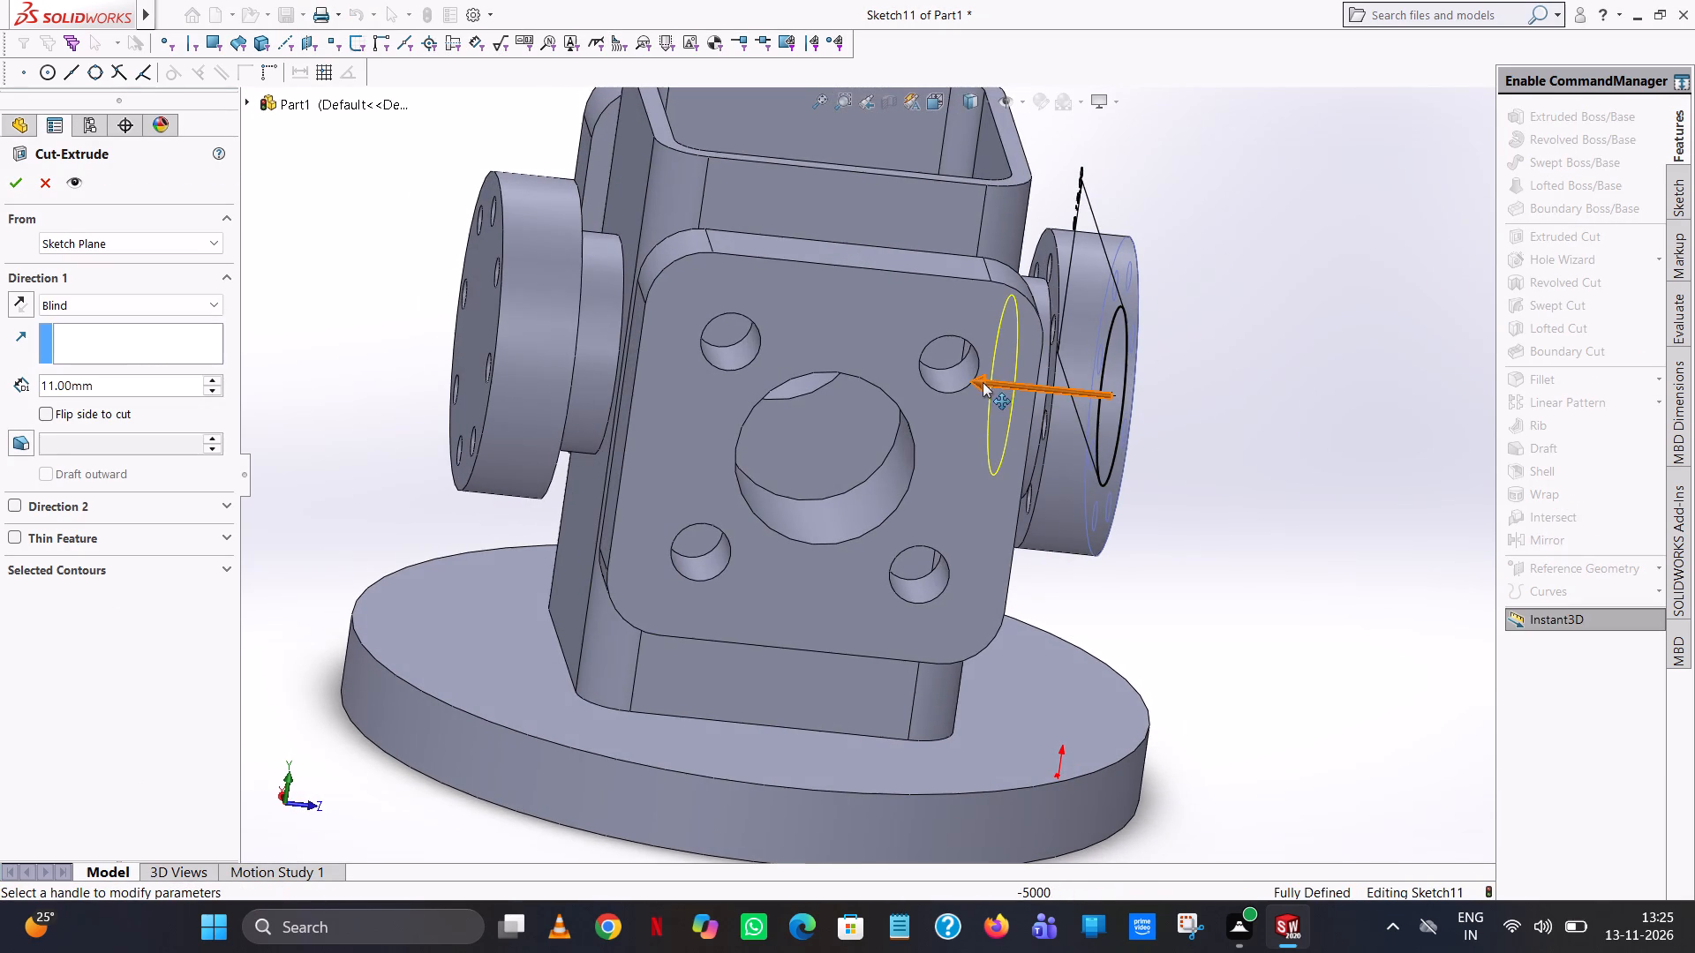
drag(982, 382, 368, 409)
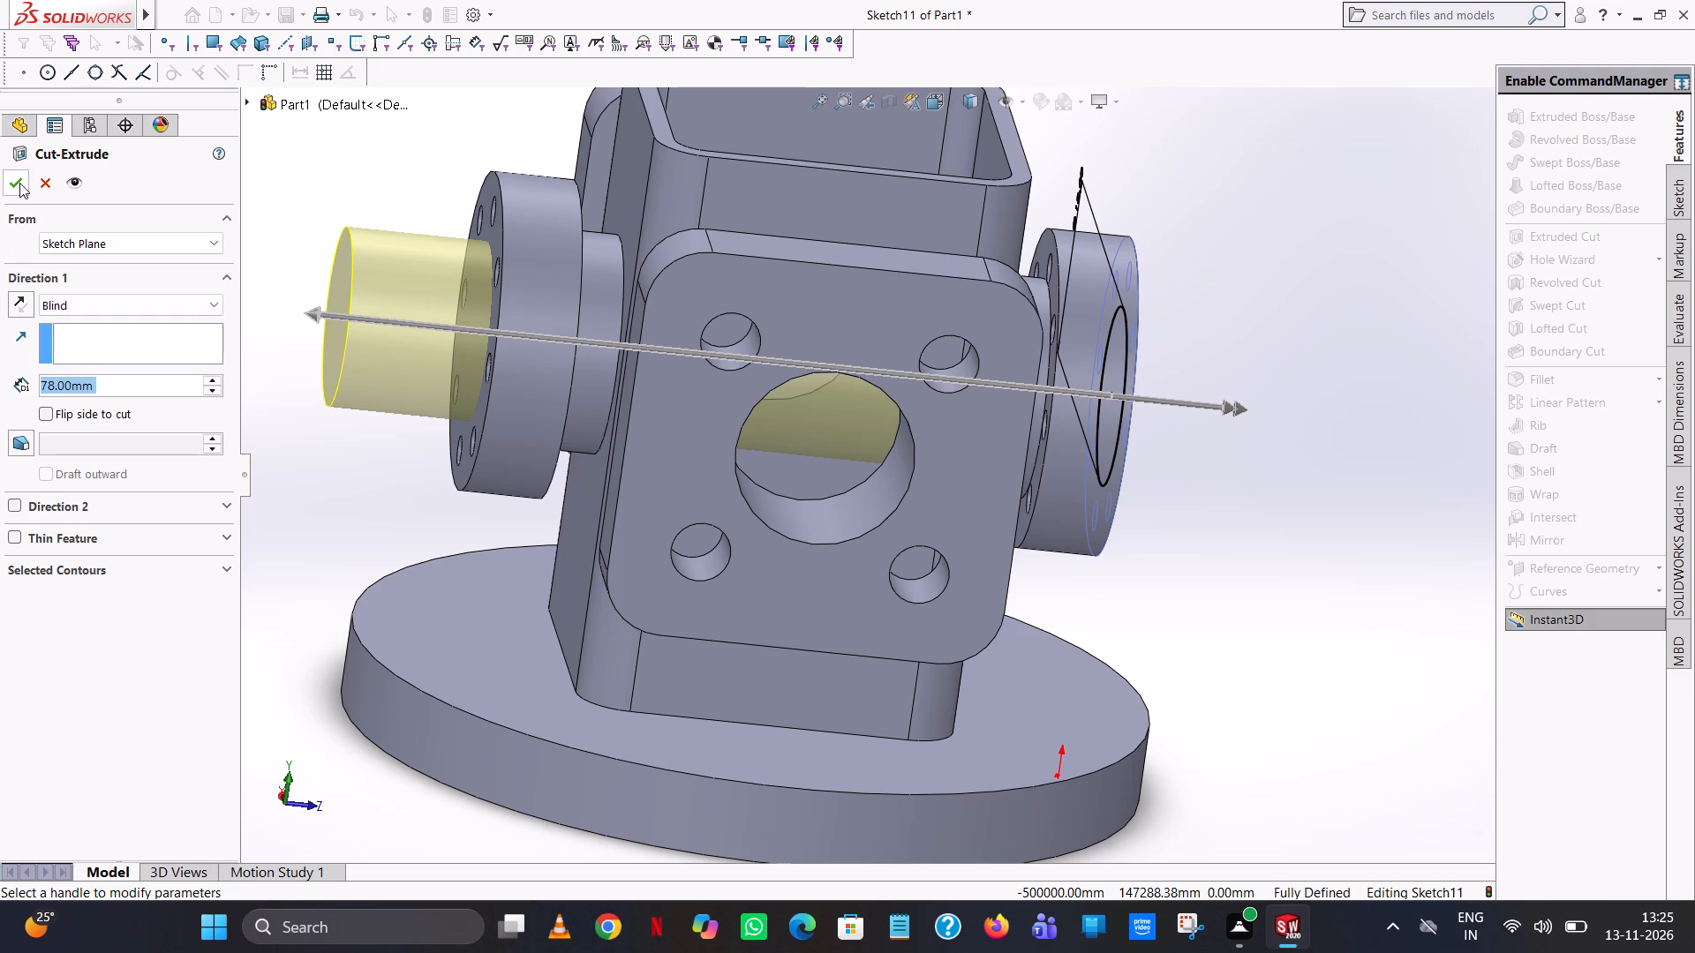
click(19, 183)
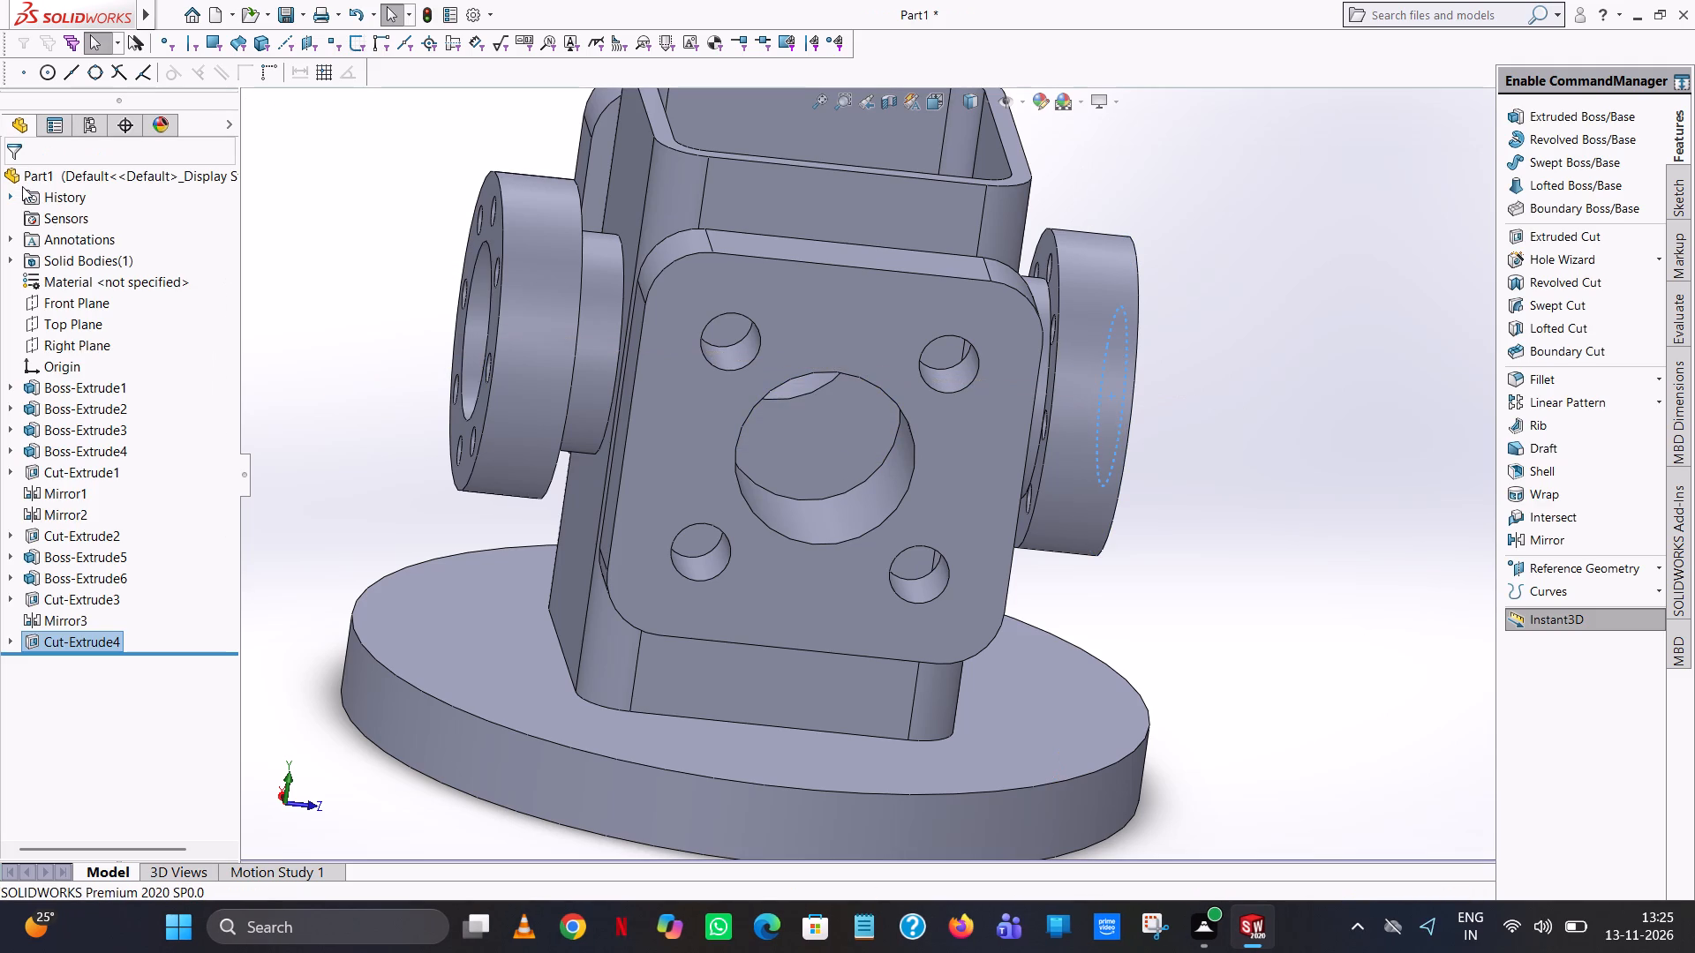
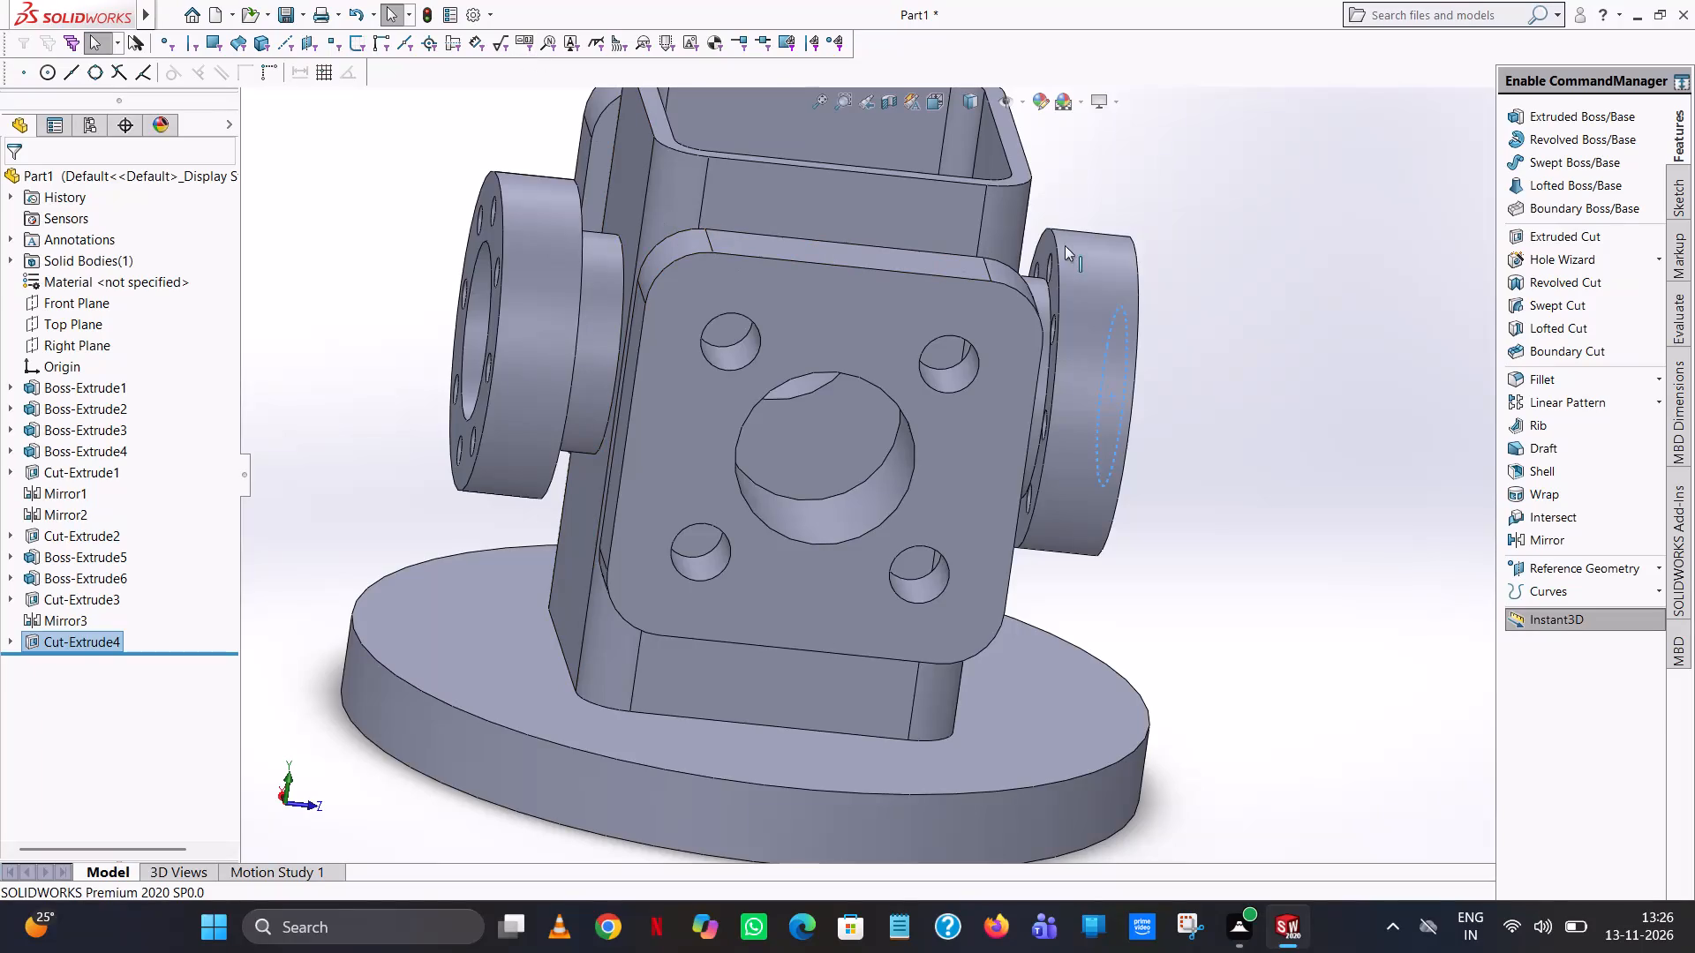
Fillet the edge loop where the square column meets the round base flange with a 6 mm radius.
click(1259, 271)
middle_drag(1243, 282, 983, 269)
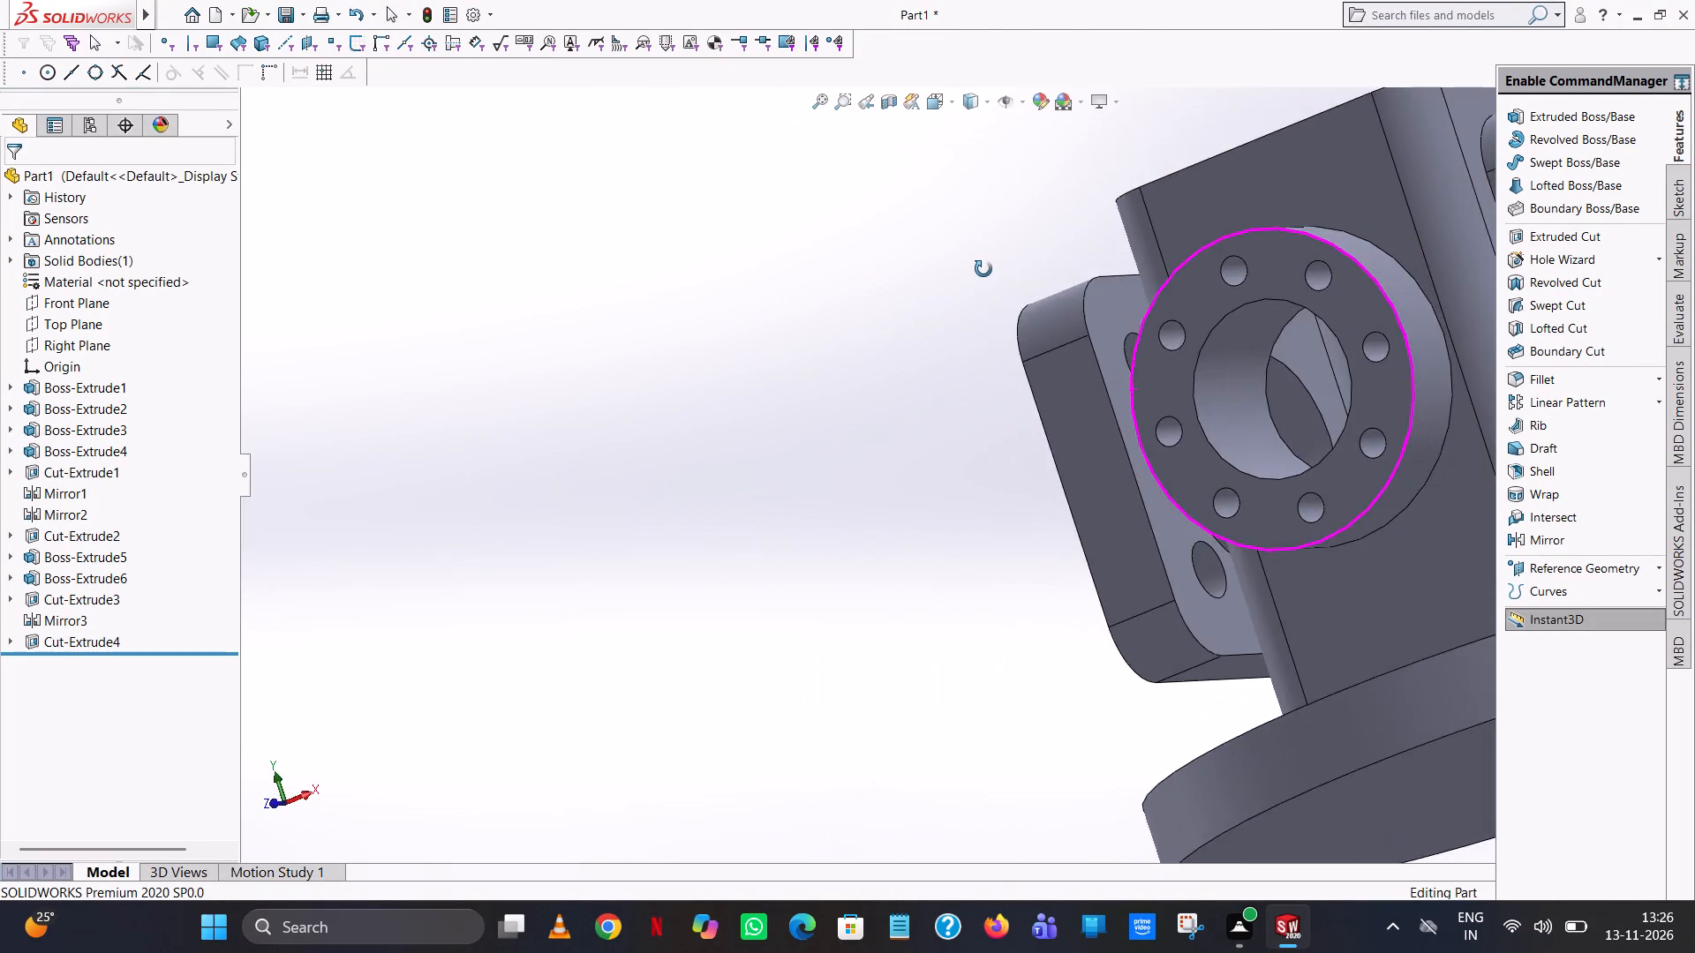
middle_drag(983, 269, 1244, 409)
scroll(1179, 280, up, 1)
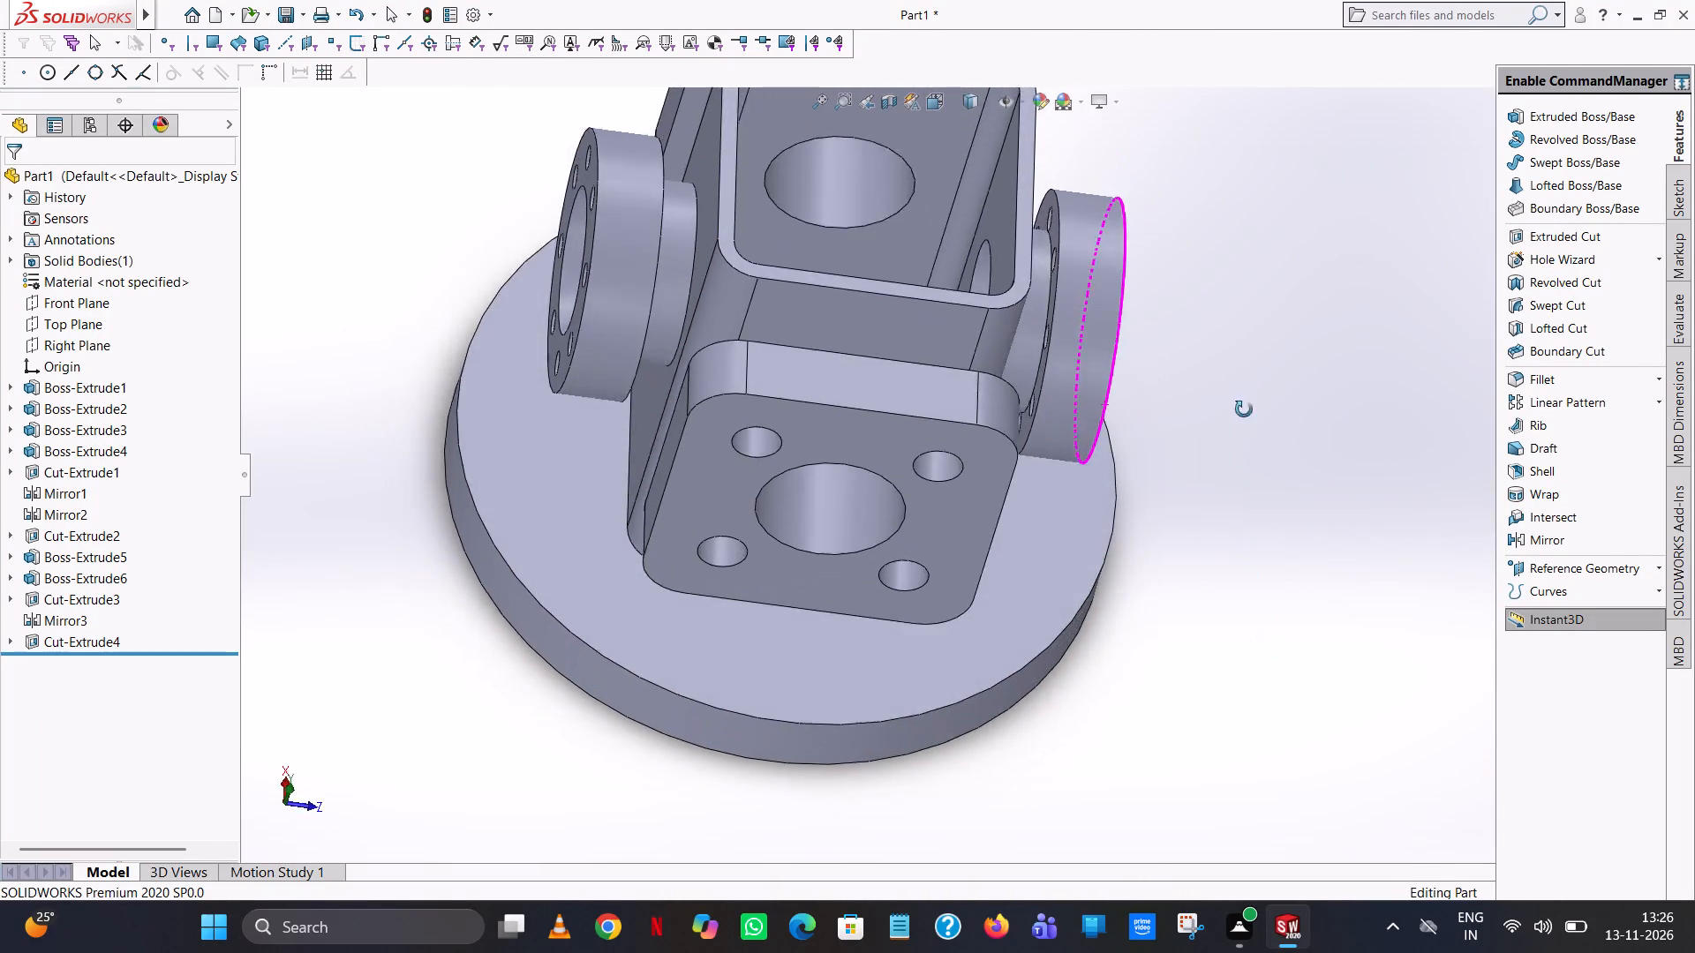
middle_drag(1244, 409, 1244, 370)
scroll(1239, 356, up, 4)
middle_drag(733, 530, 790, 480)
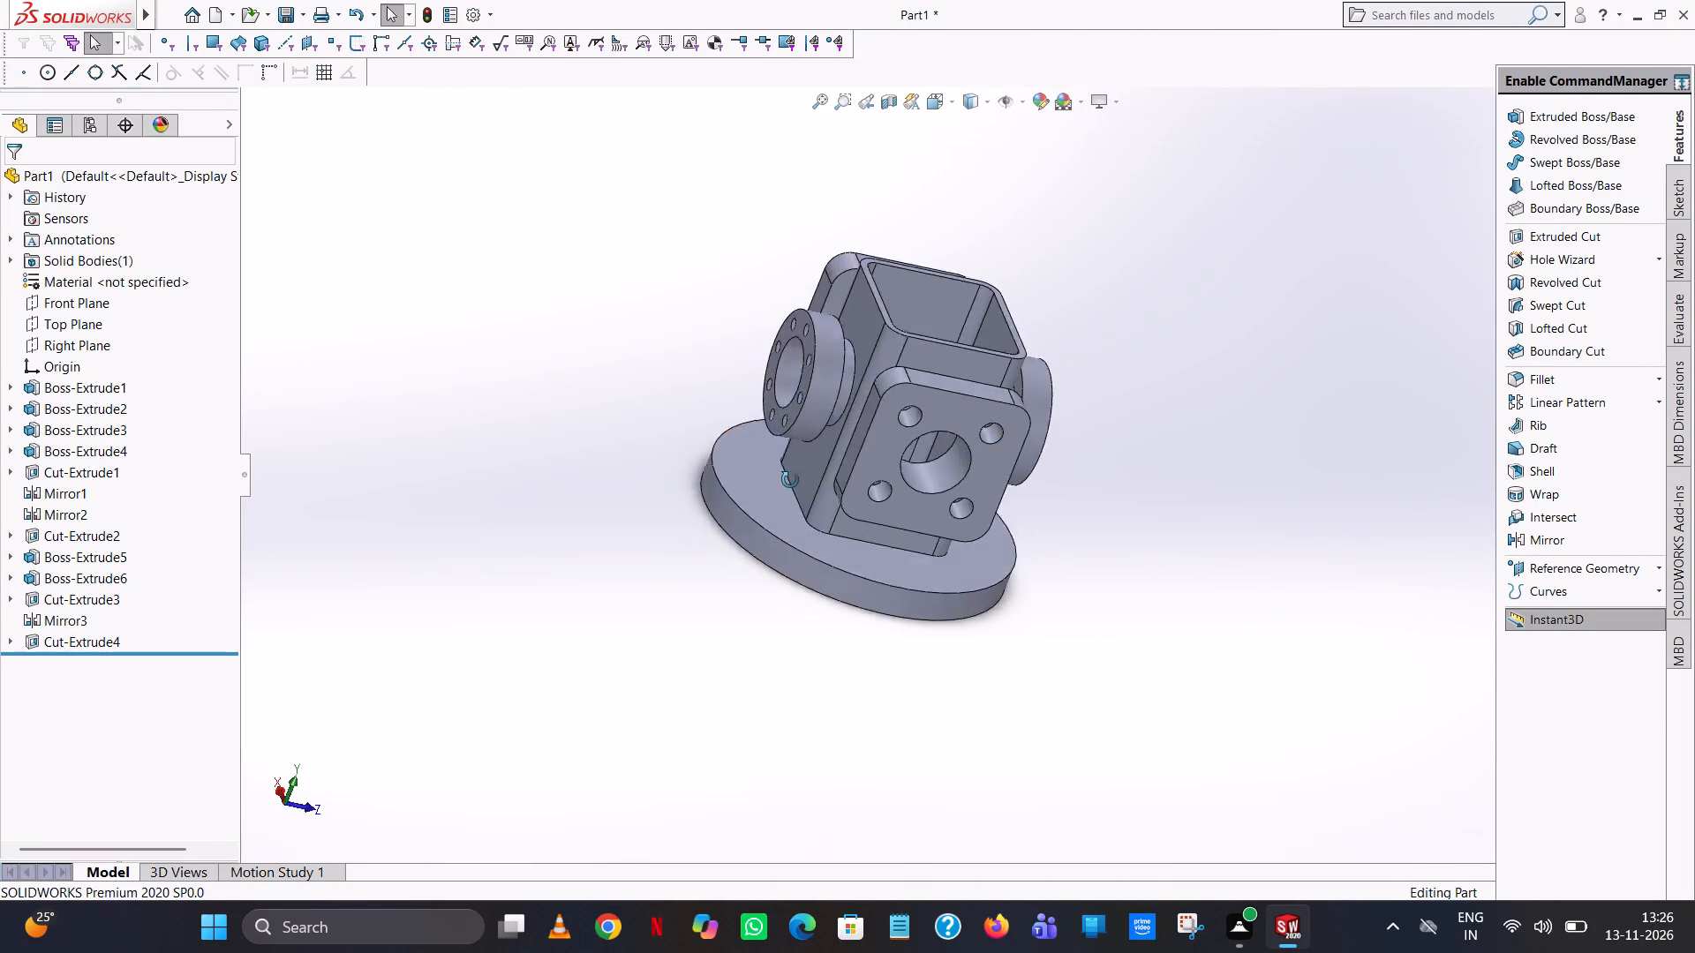
middle_drag(790, 480, 1140, 620)
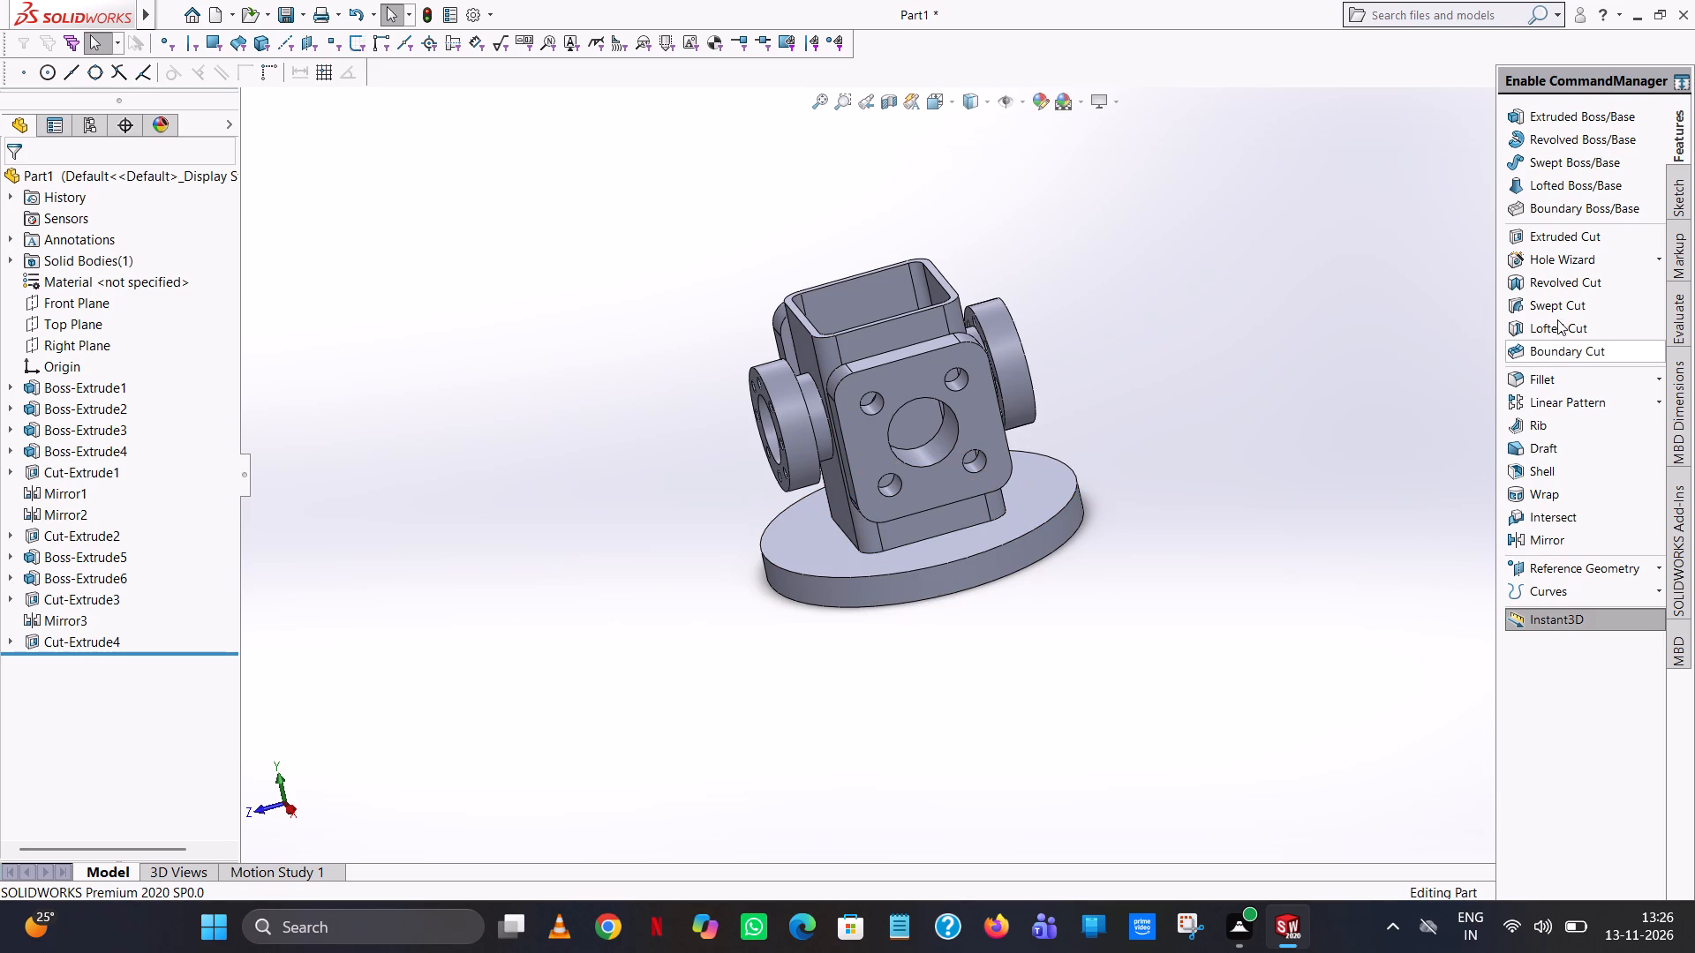
click(1521, 385)
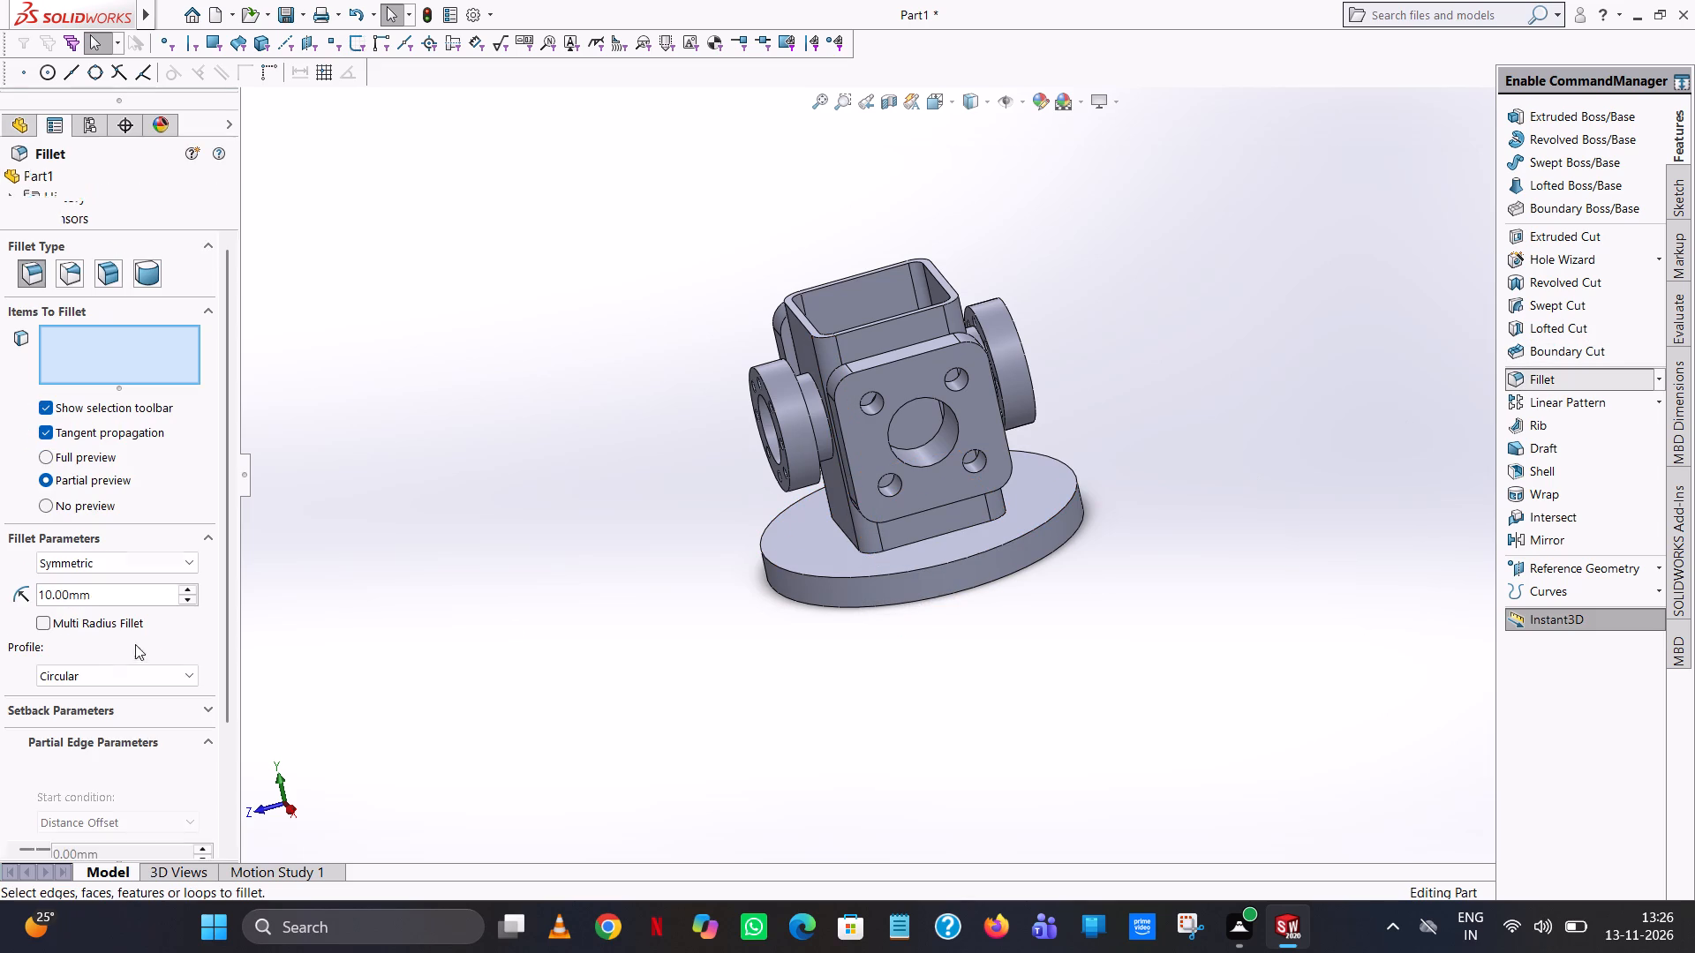
key(6)
key(Return)
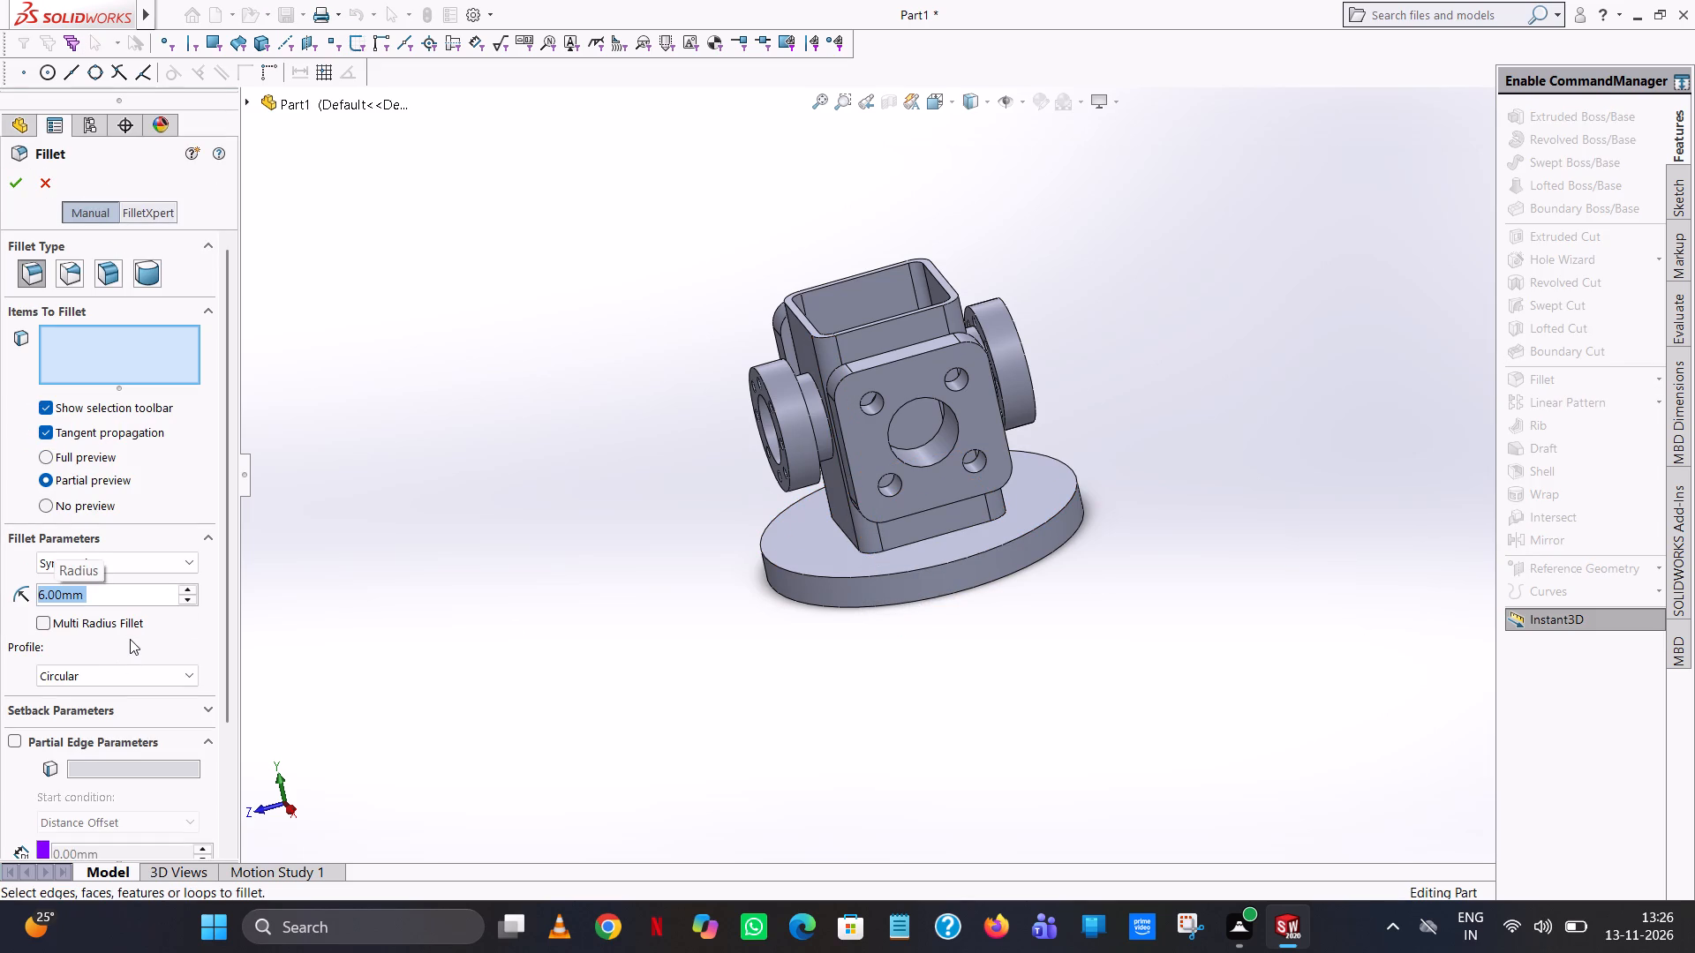
scroll(949, 527, down, 6)
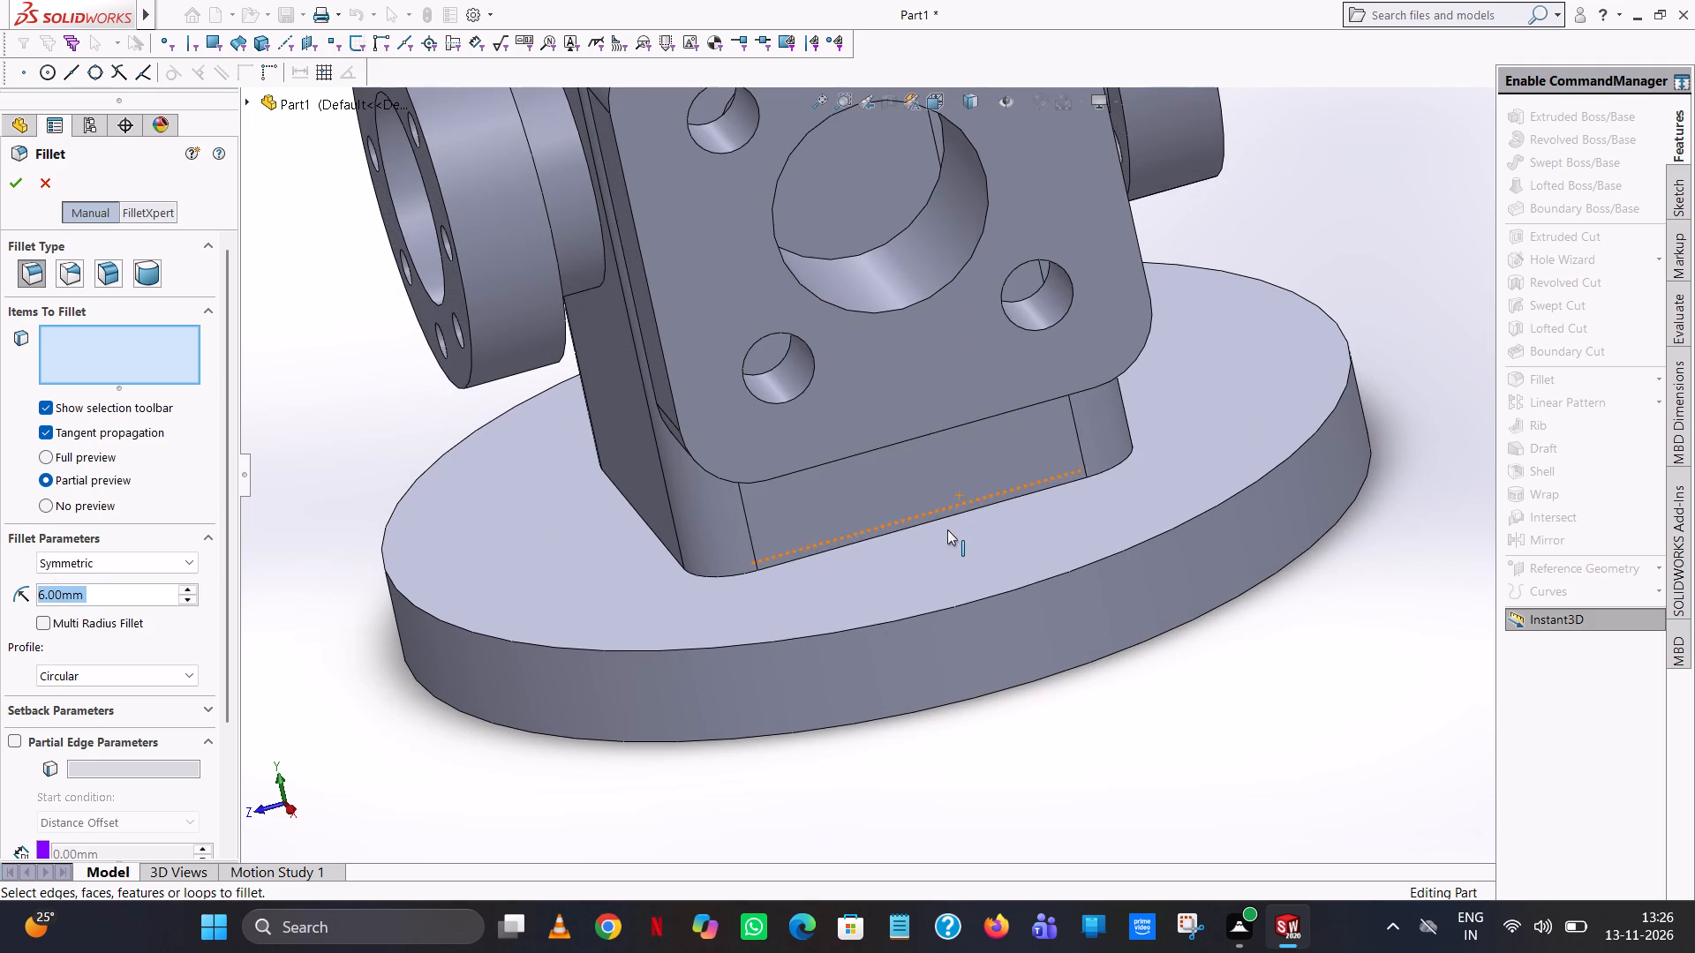
click(952, 516)
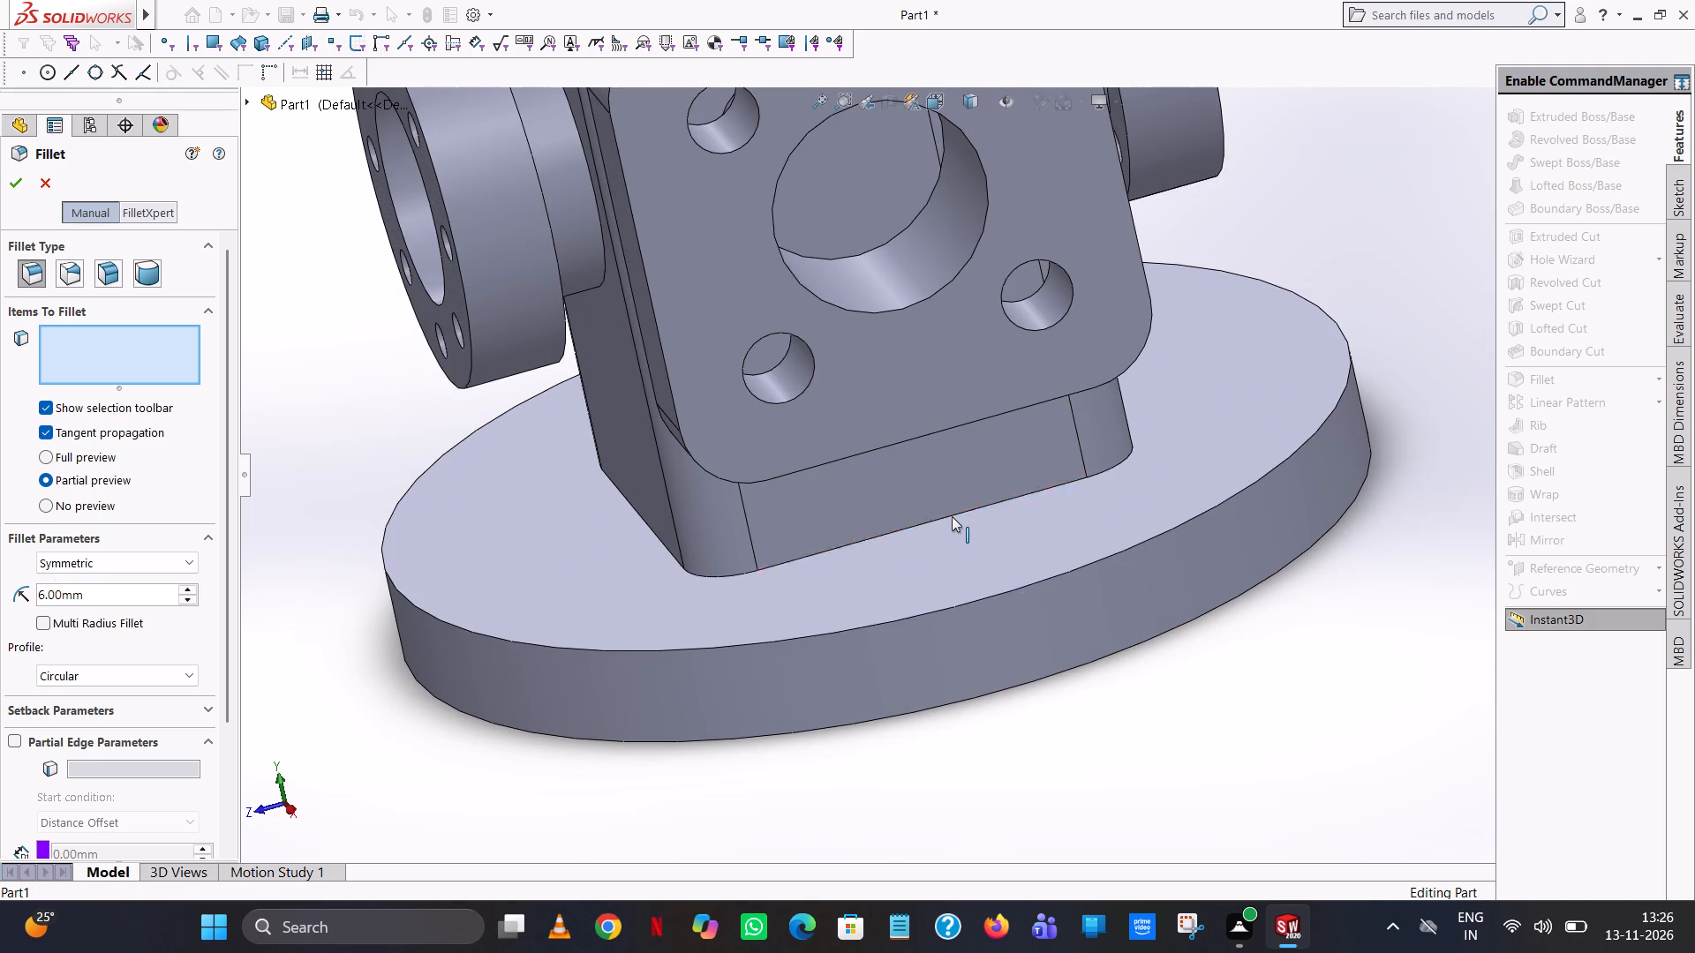
middle_drag(966, 572, 1068, 539)
scroll(1062, 538, down, 1)
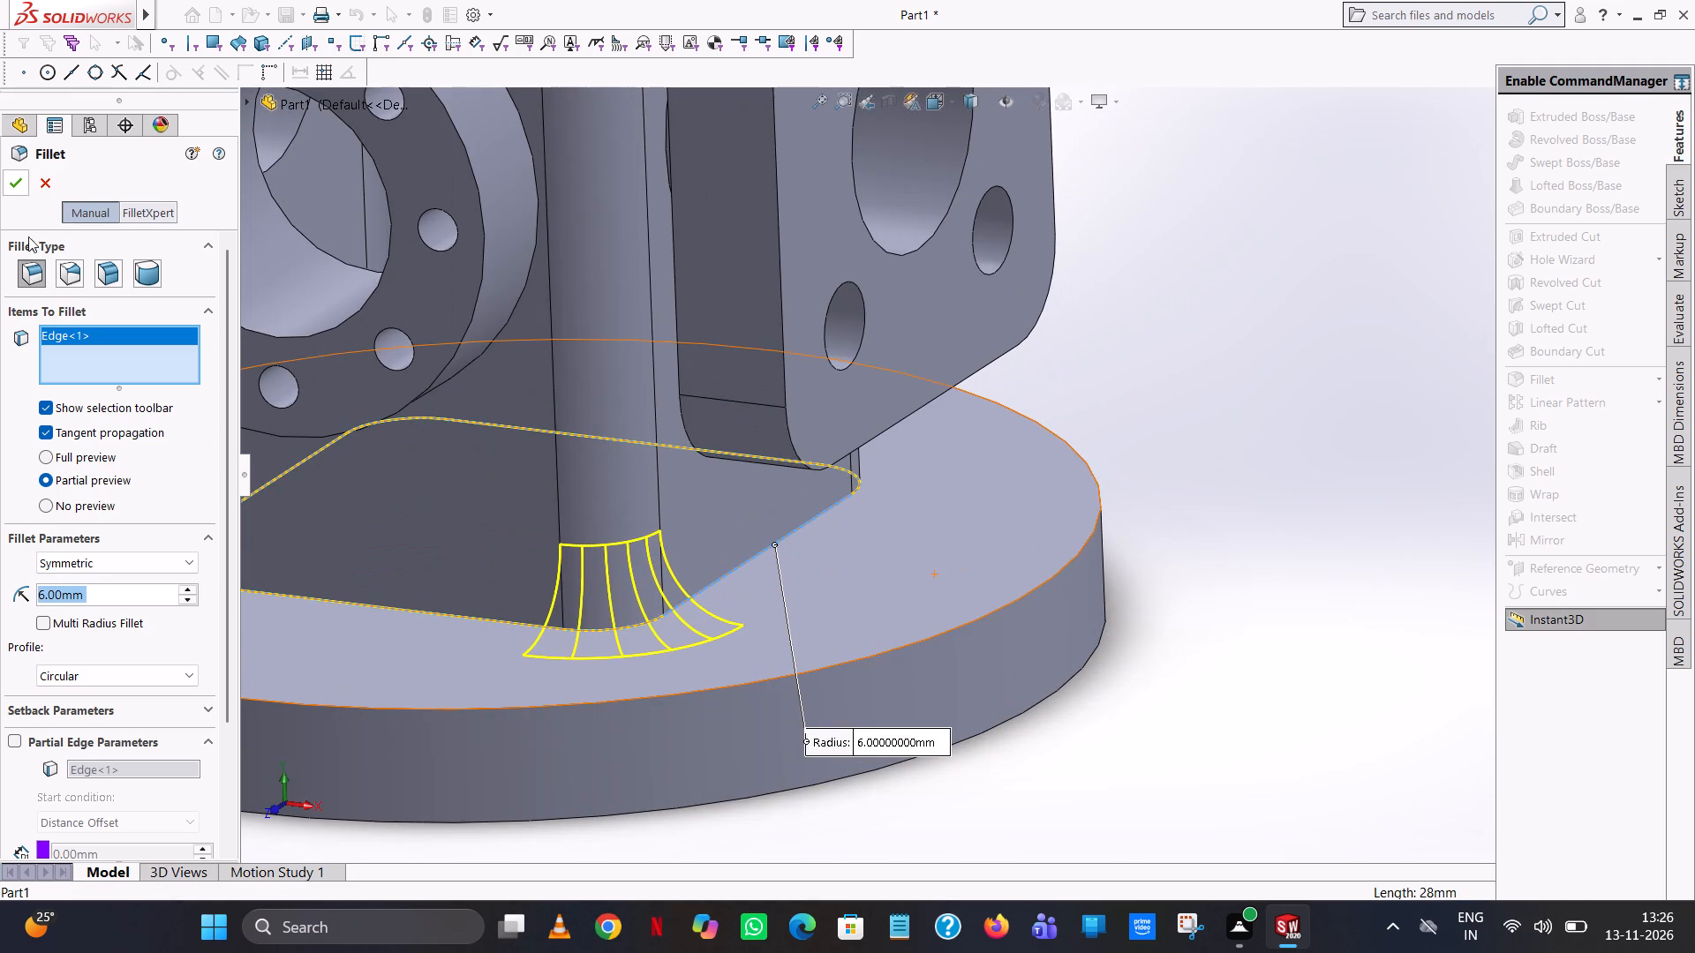
click(22, 172)
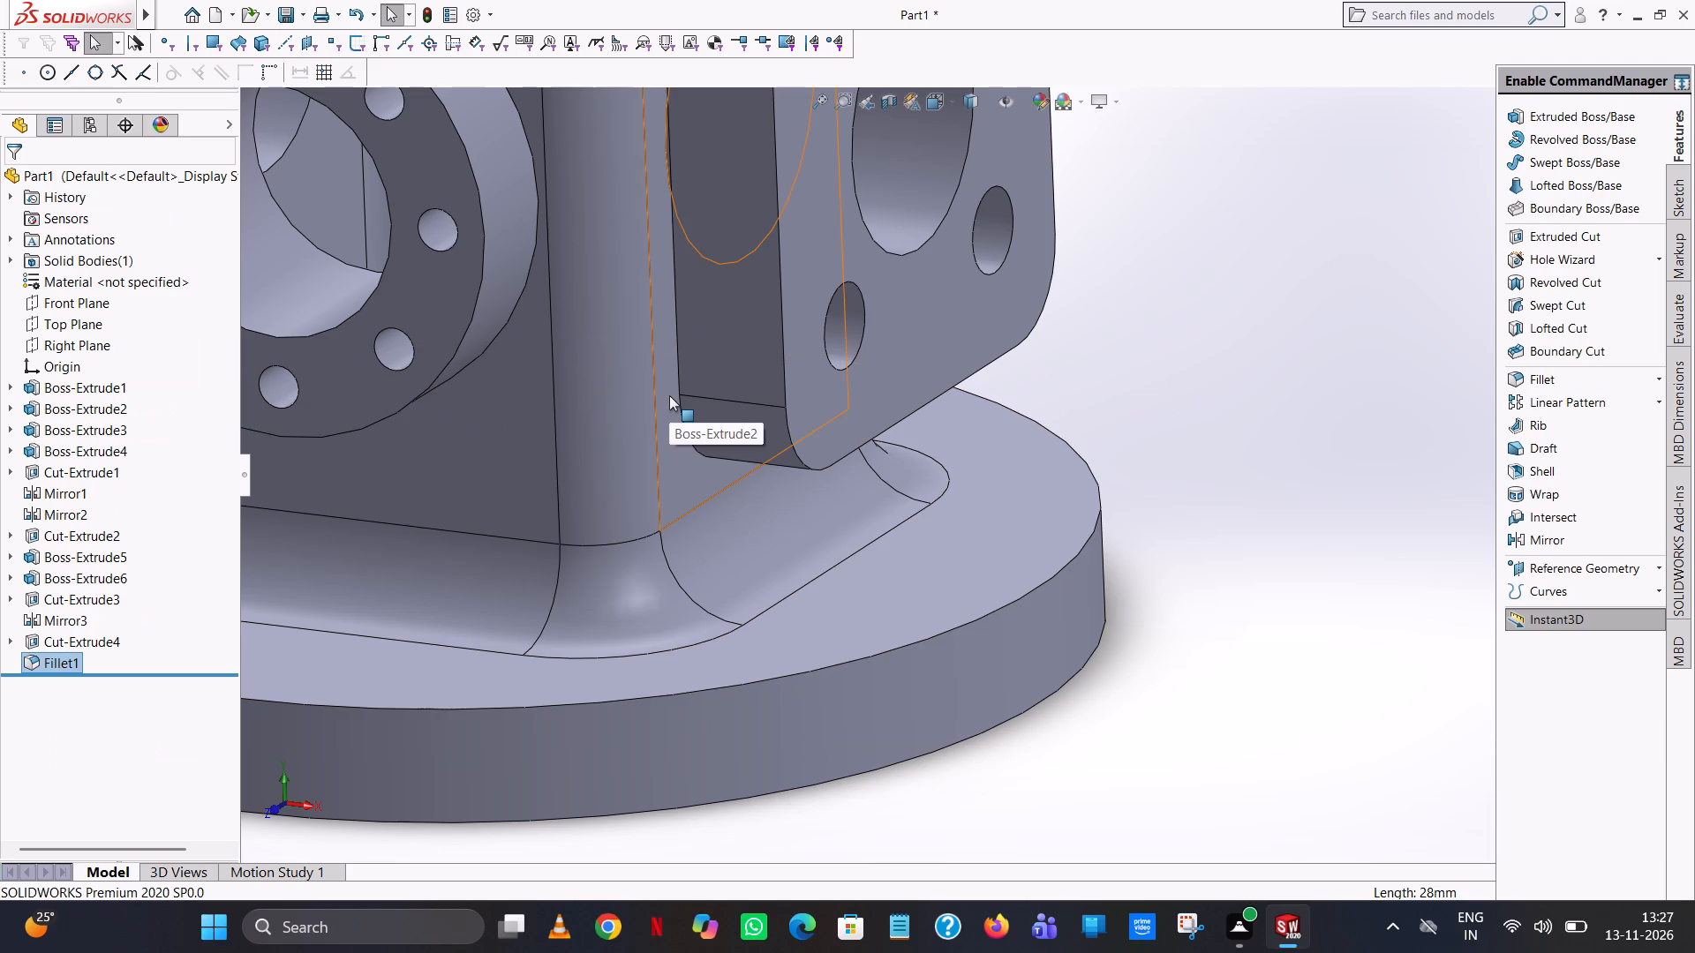
Start an extruded-cut sketch on the round base flange's underside and draw a circle of 12.5 mm radius centred on the origin.
scroll(644, 505, up, 4)
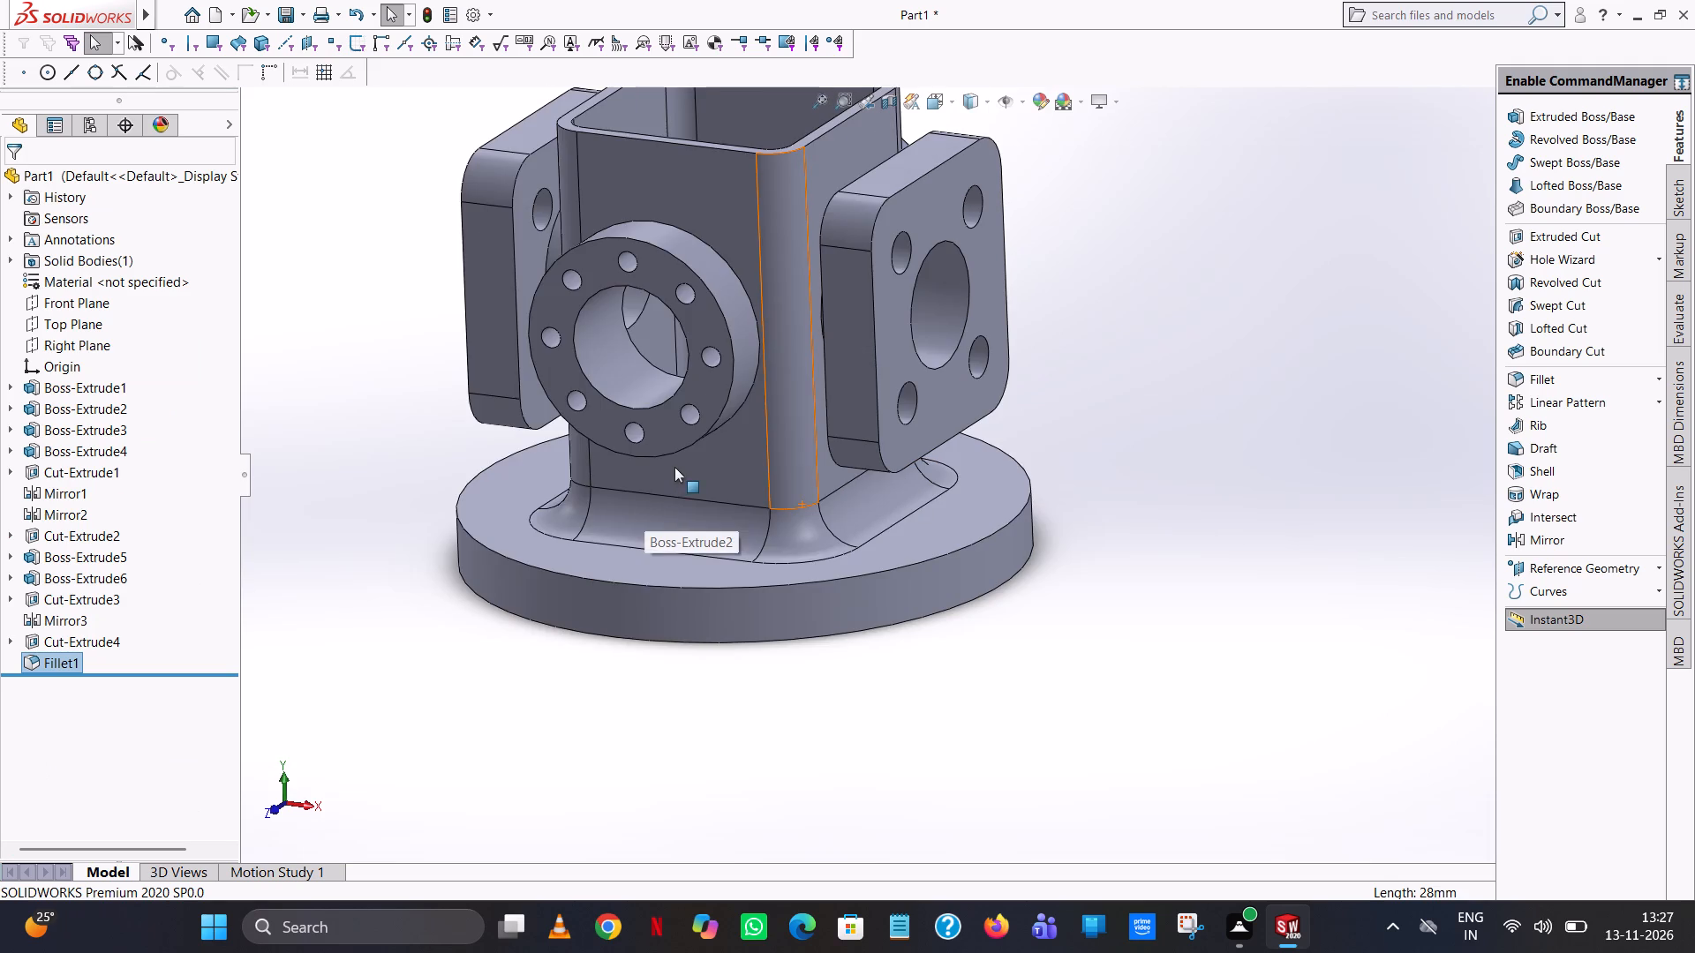
middle_drag(674, 467, 652, 436)
scroll(674, 467, up, 1)
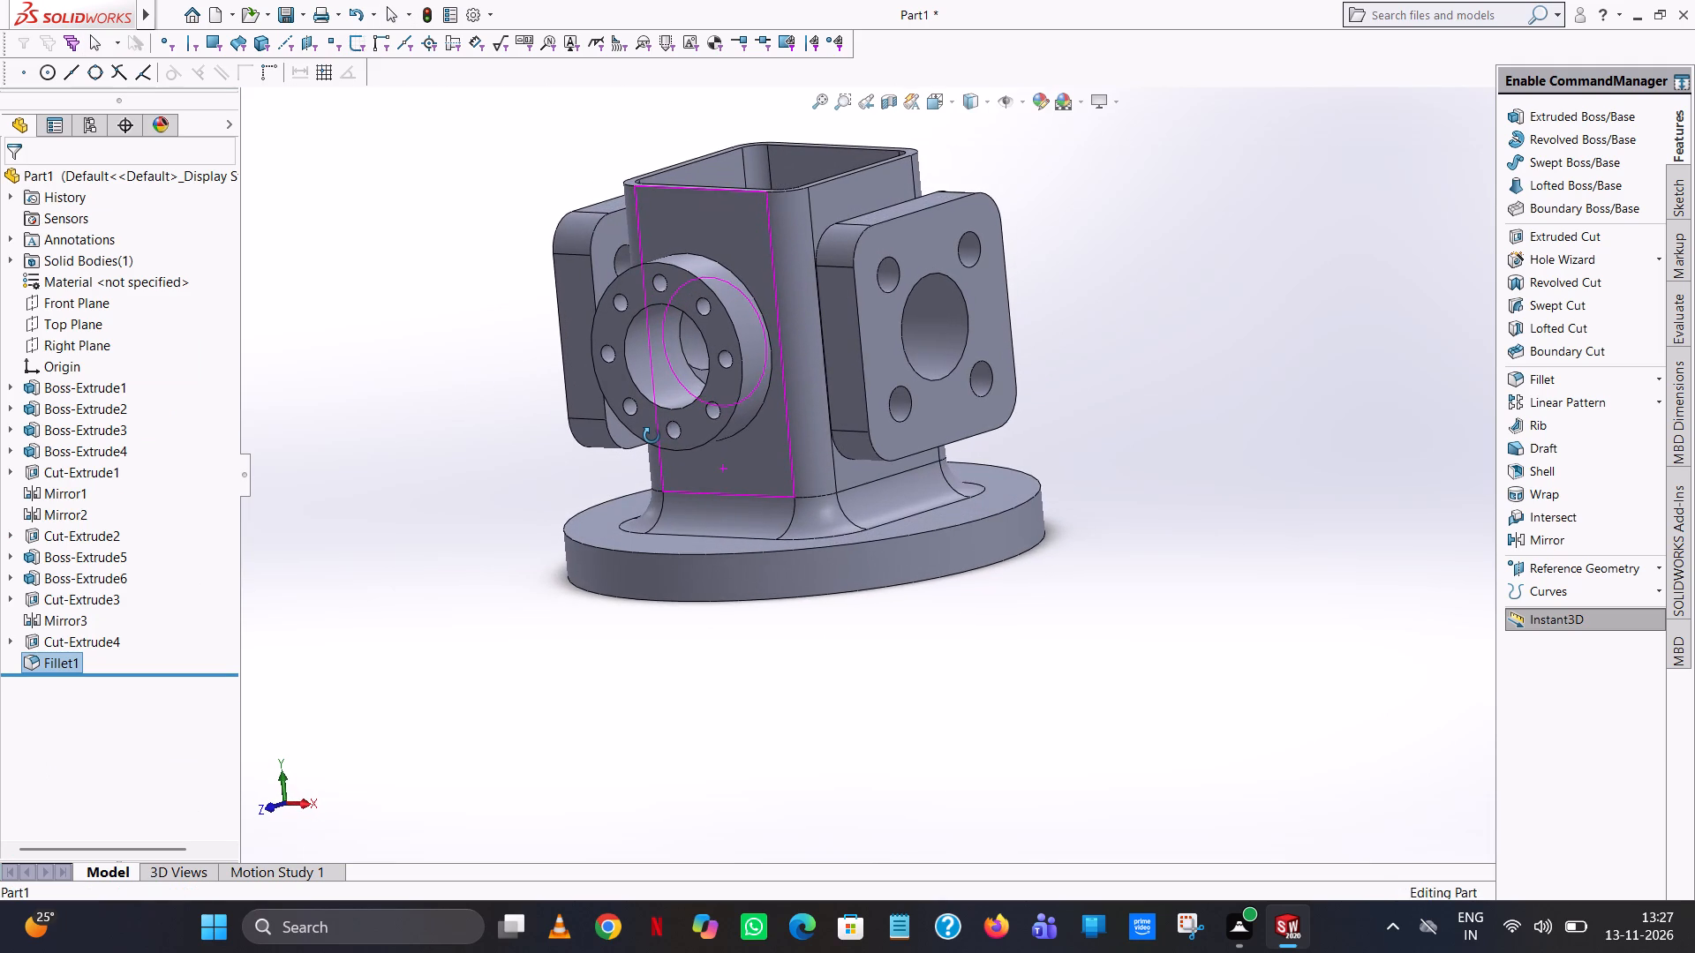
middle_drag(652, 436, 652, 438)
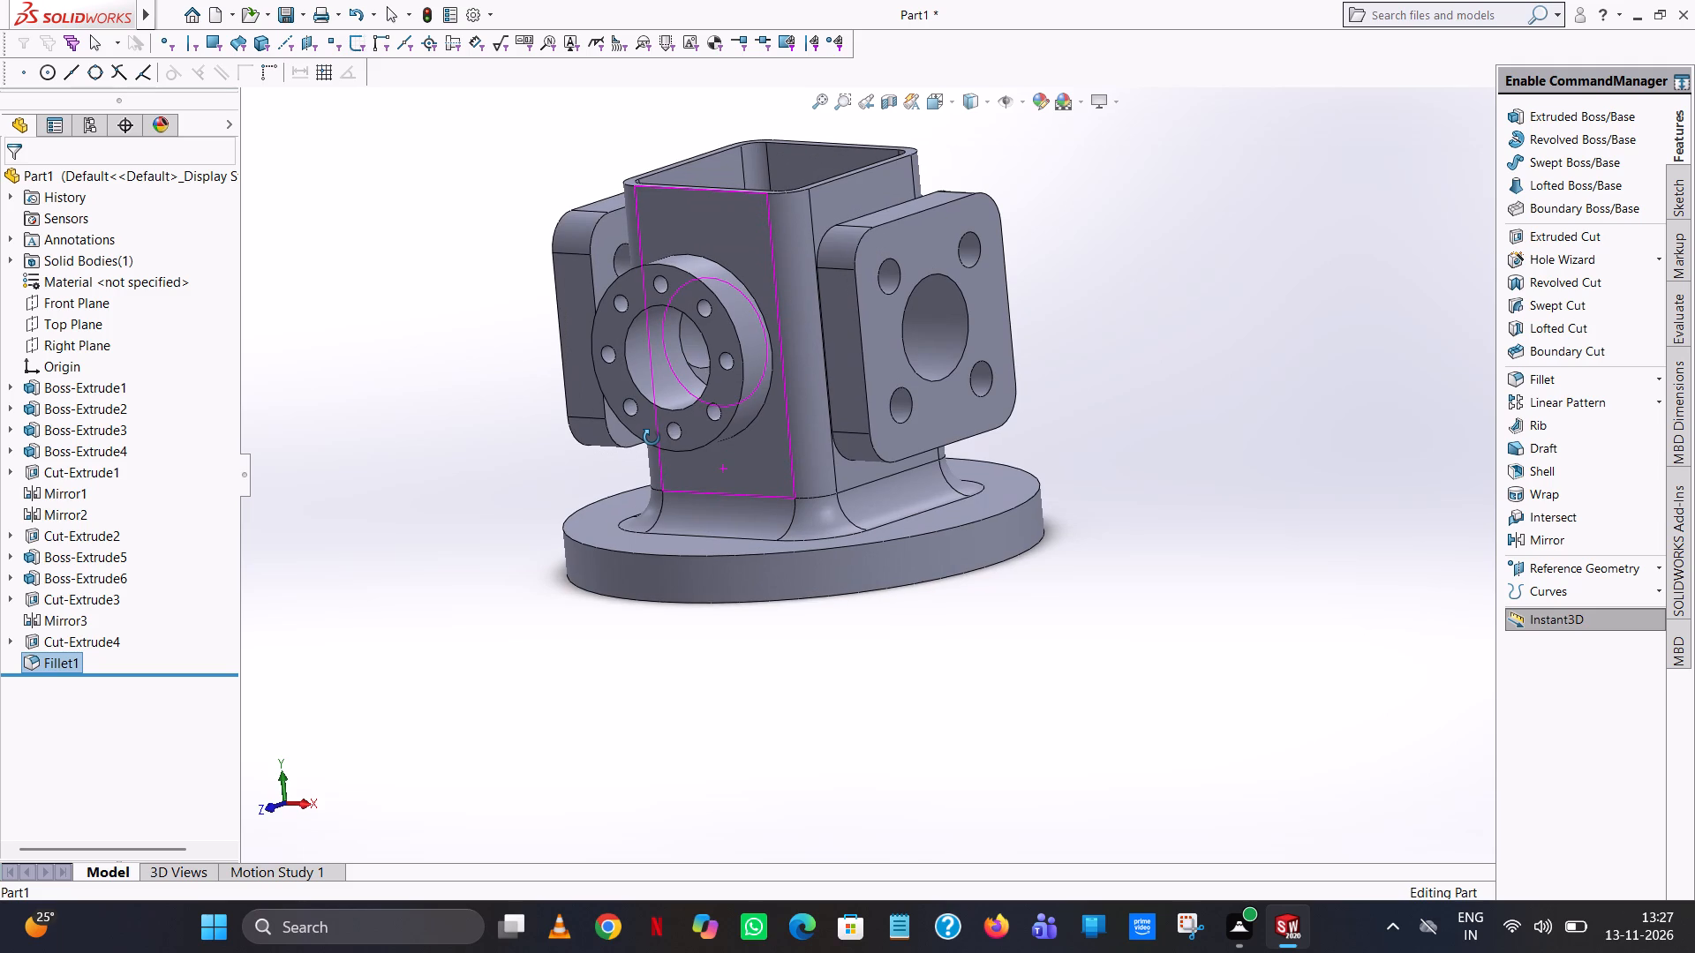
middle_drag(652, 438, 701, 295)
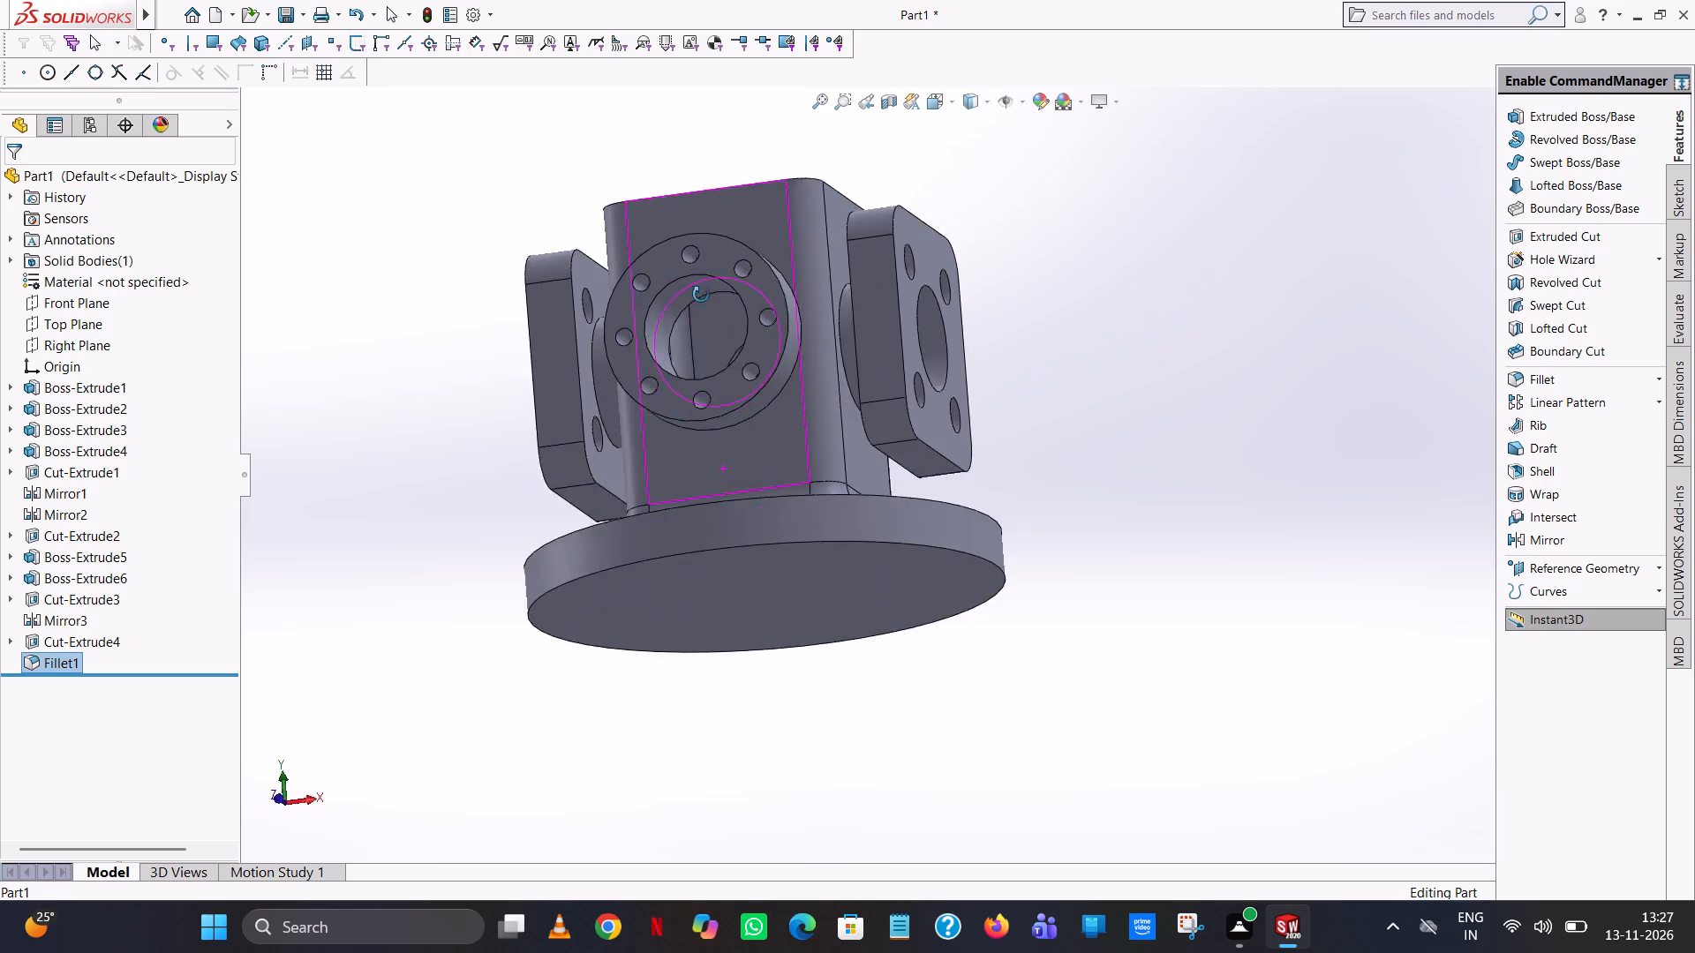
middle_drag(701, 295, 728, 176)
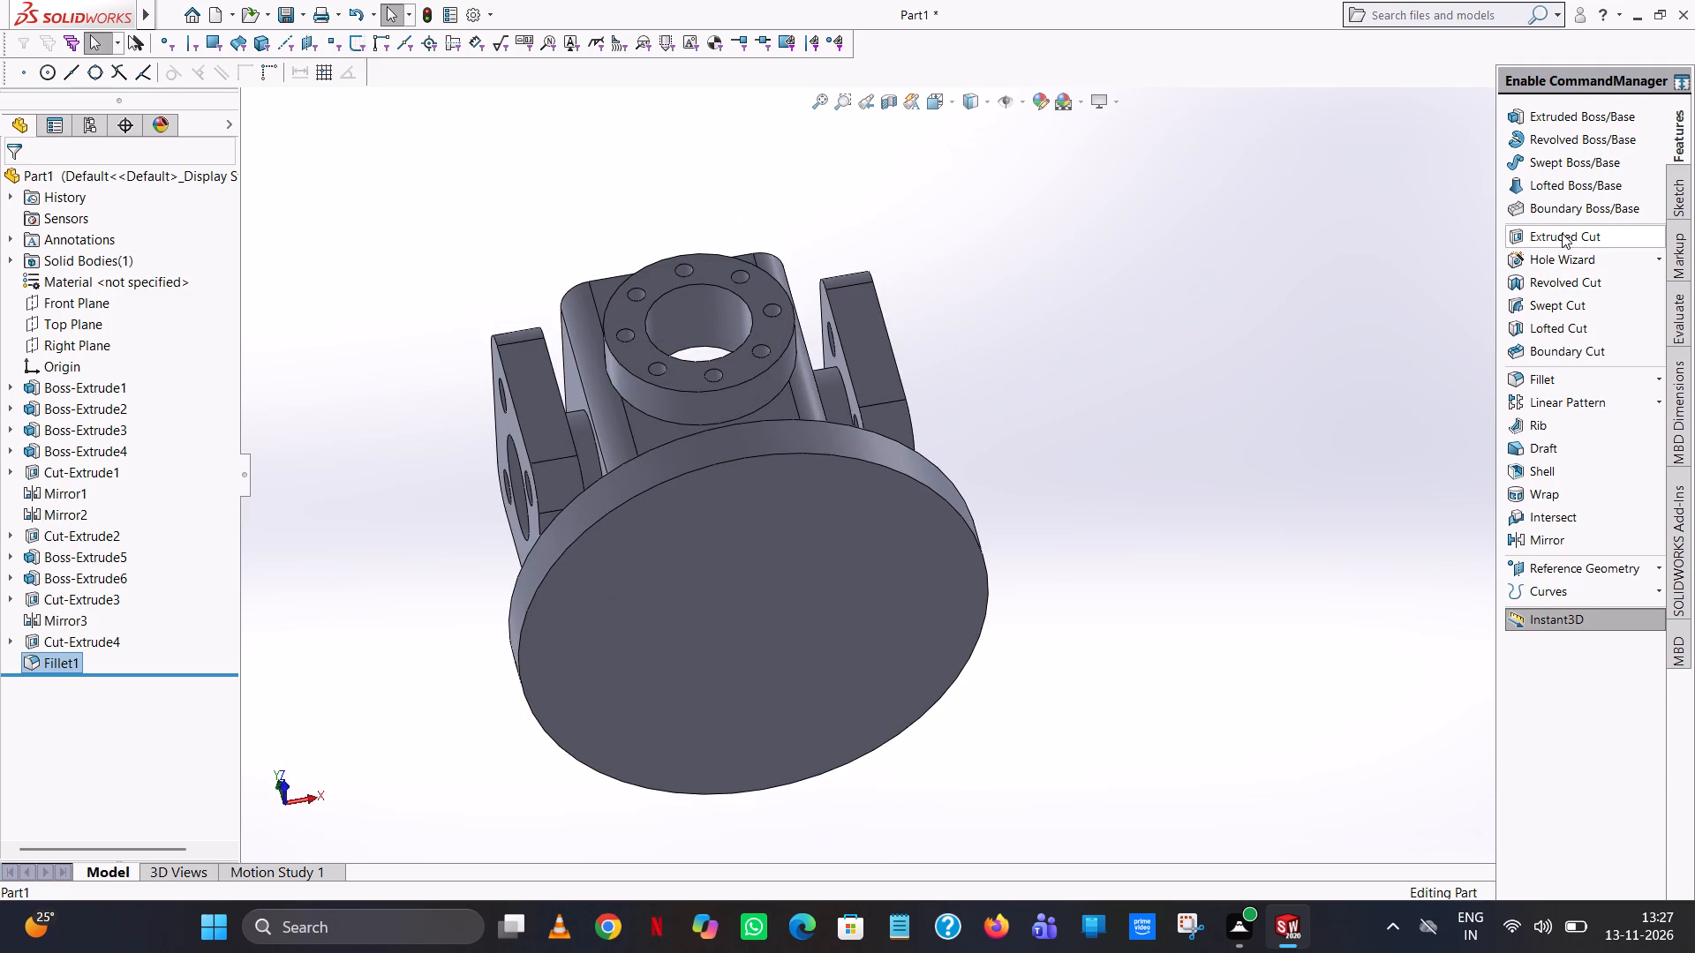
click(1562, 233)
click(785, 560)
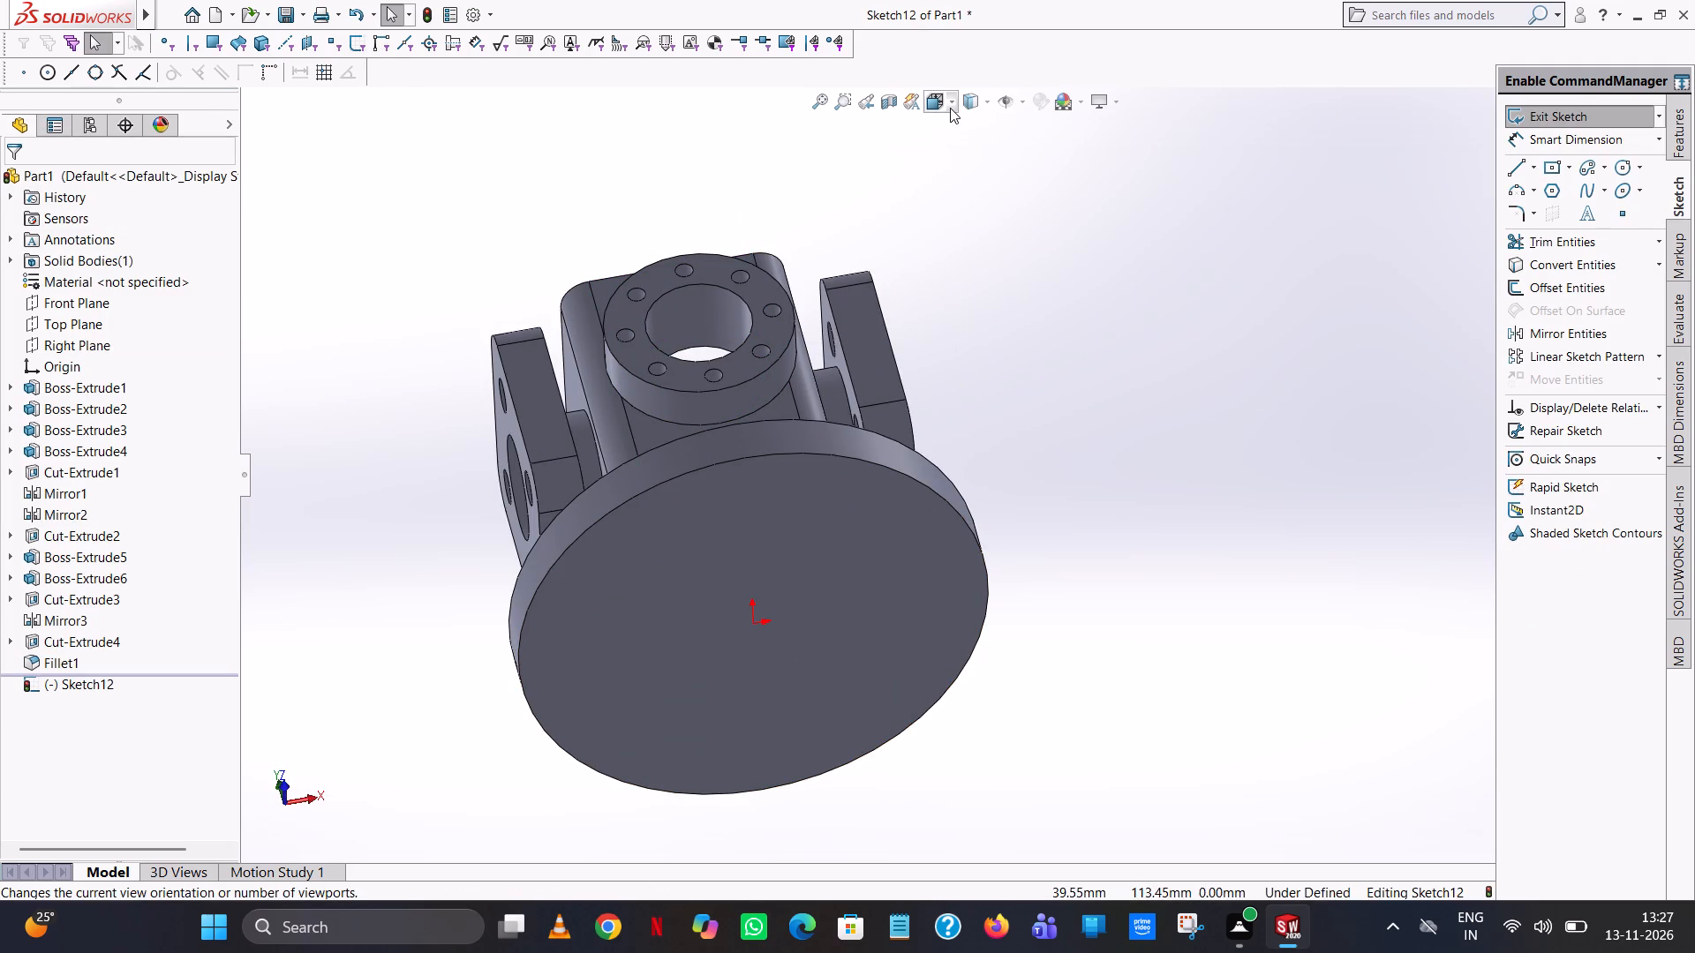
click(950, 108)
click(1032, 206)
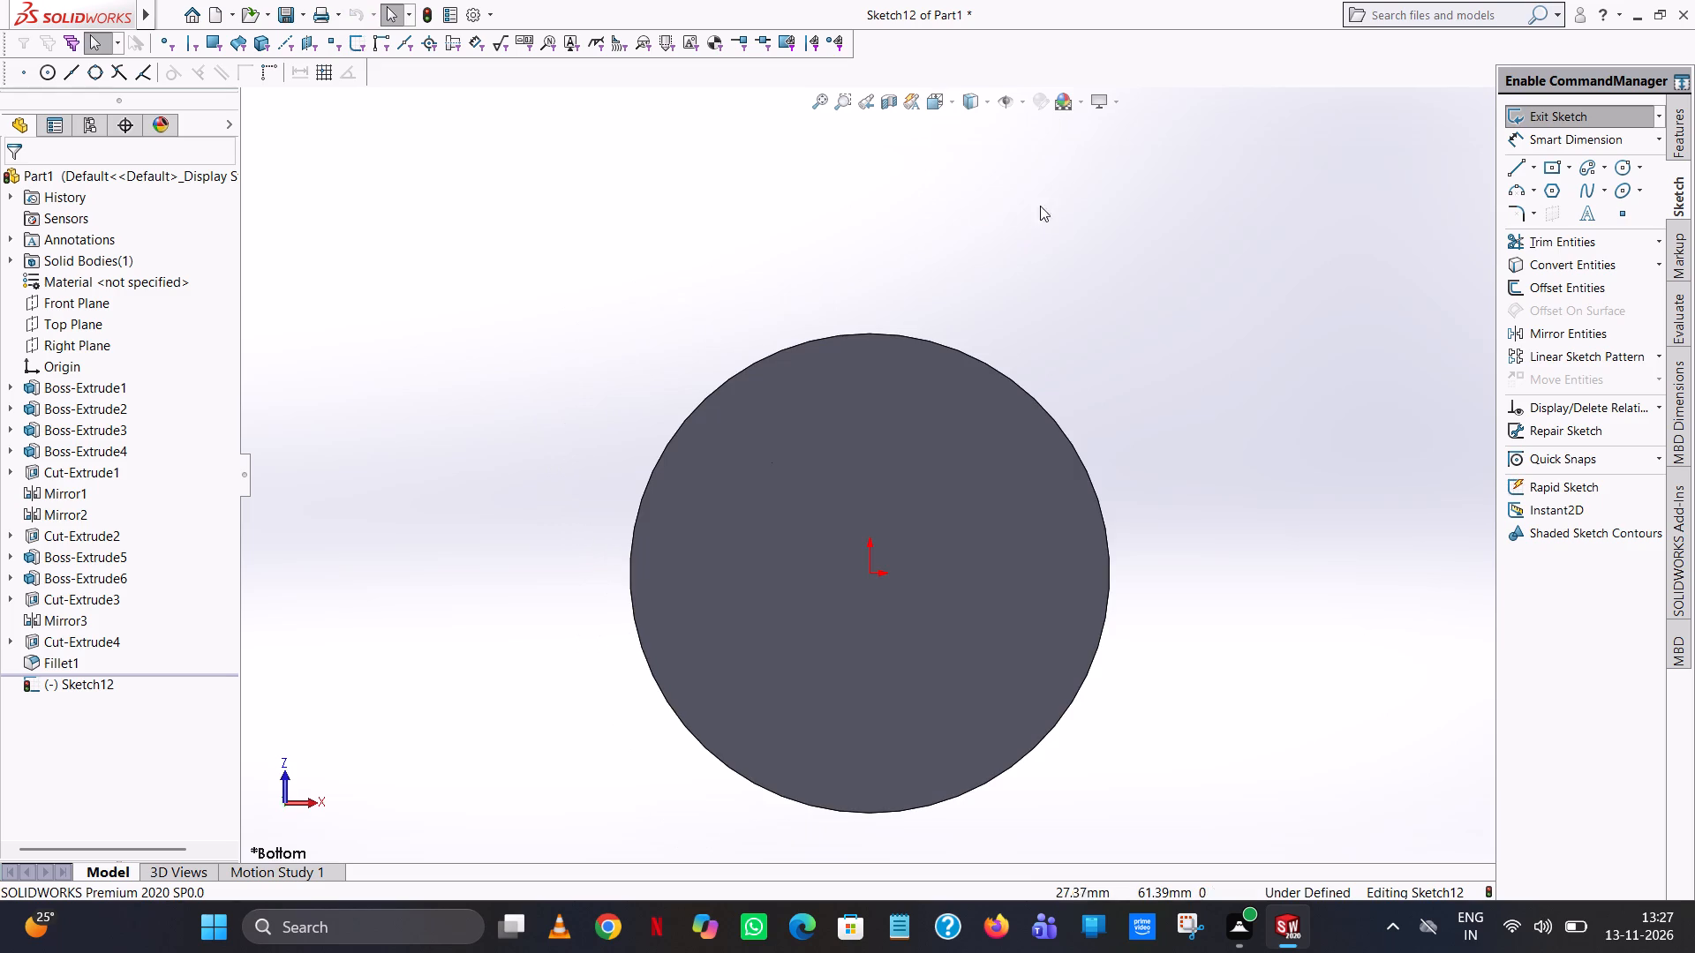
click(1623, 159)
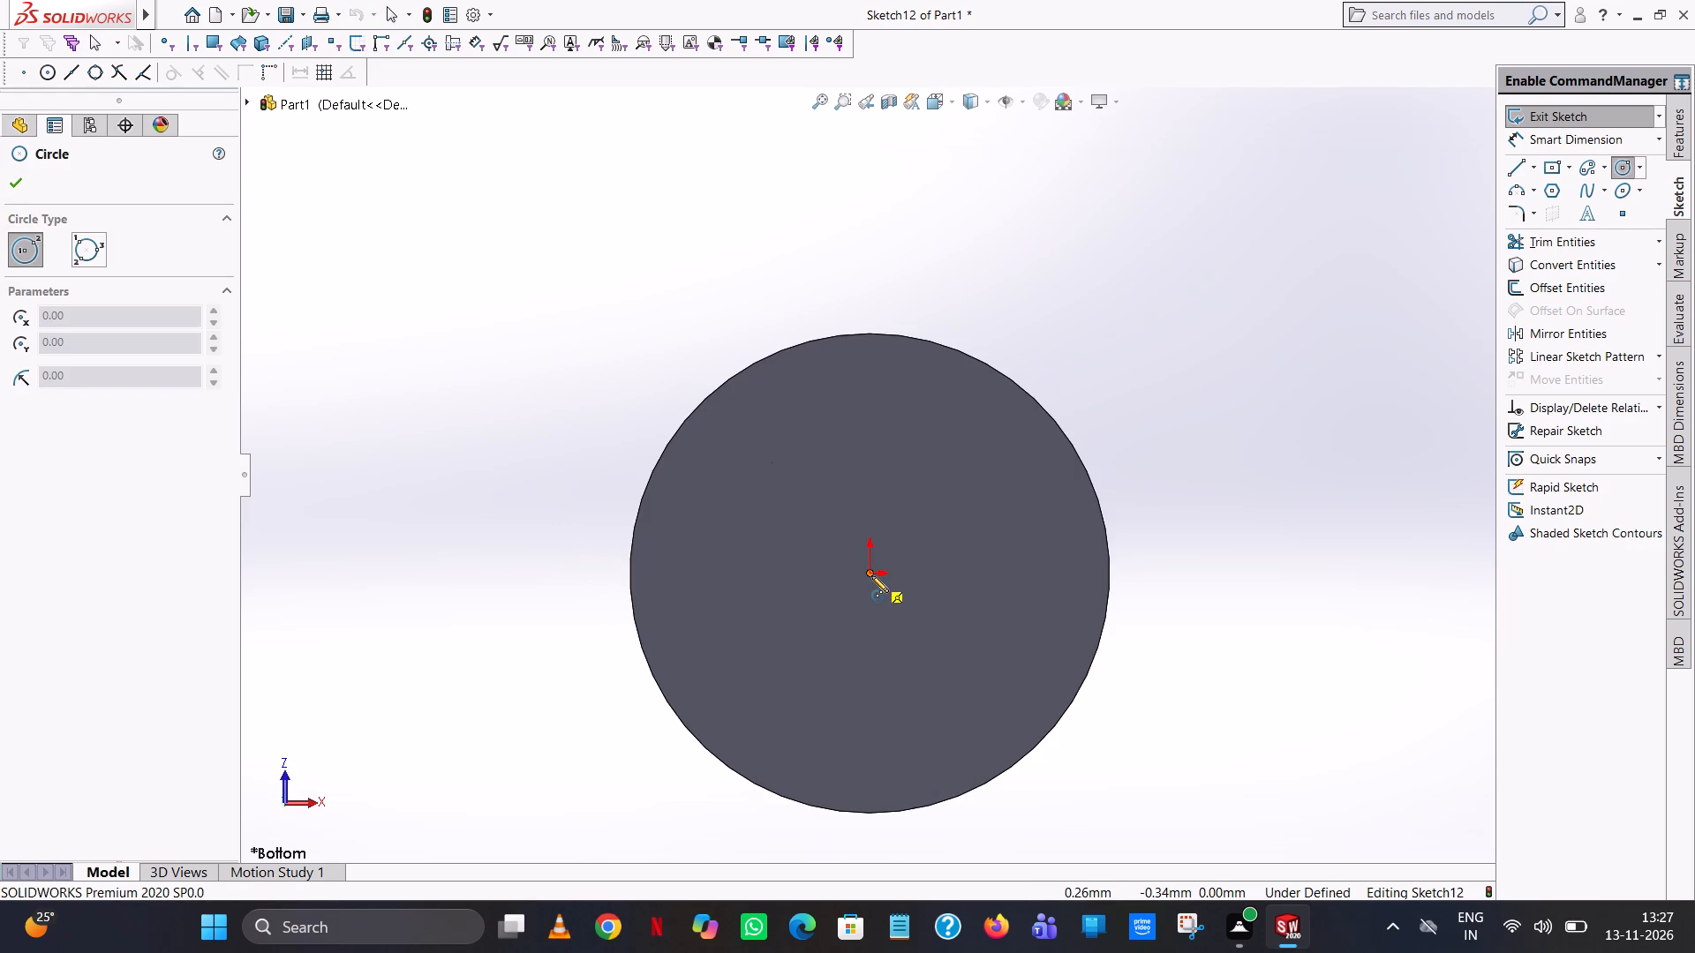
click(871, 575)
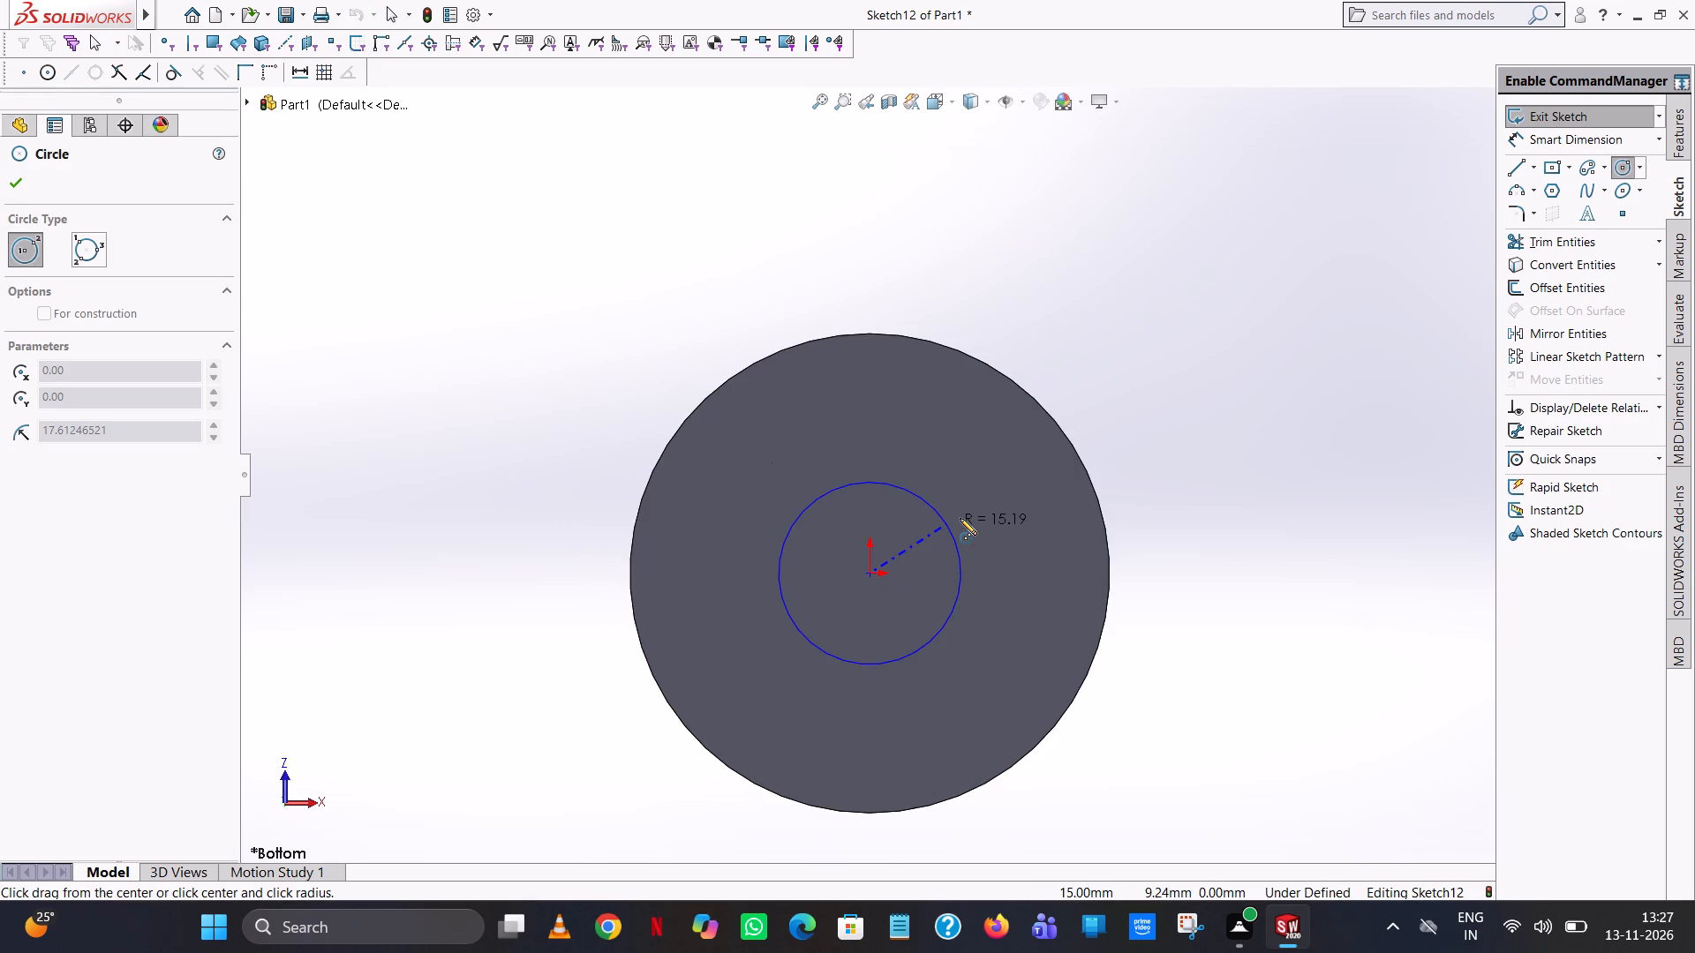
click(960, 518)
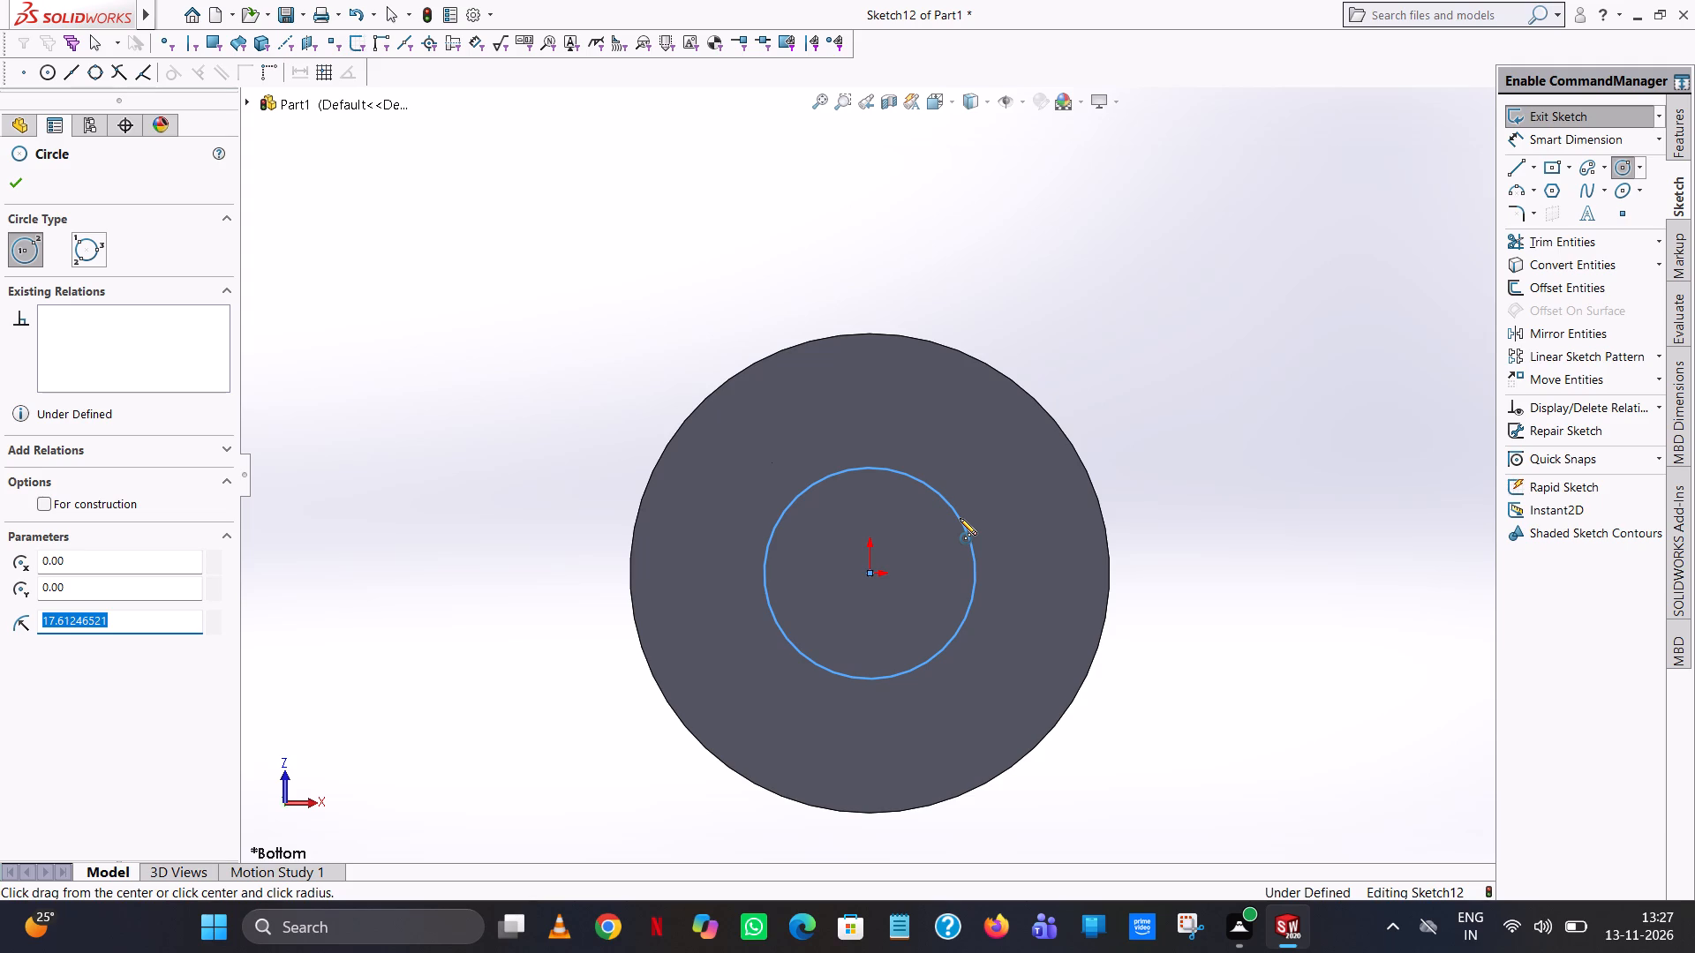
text(25)
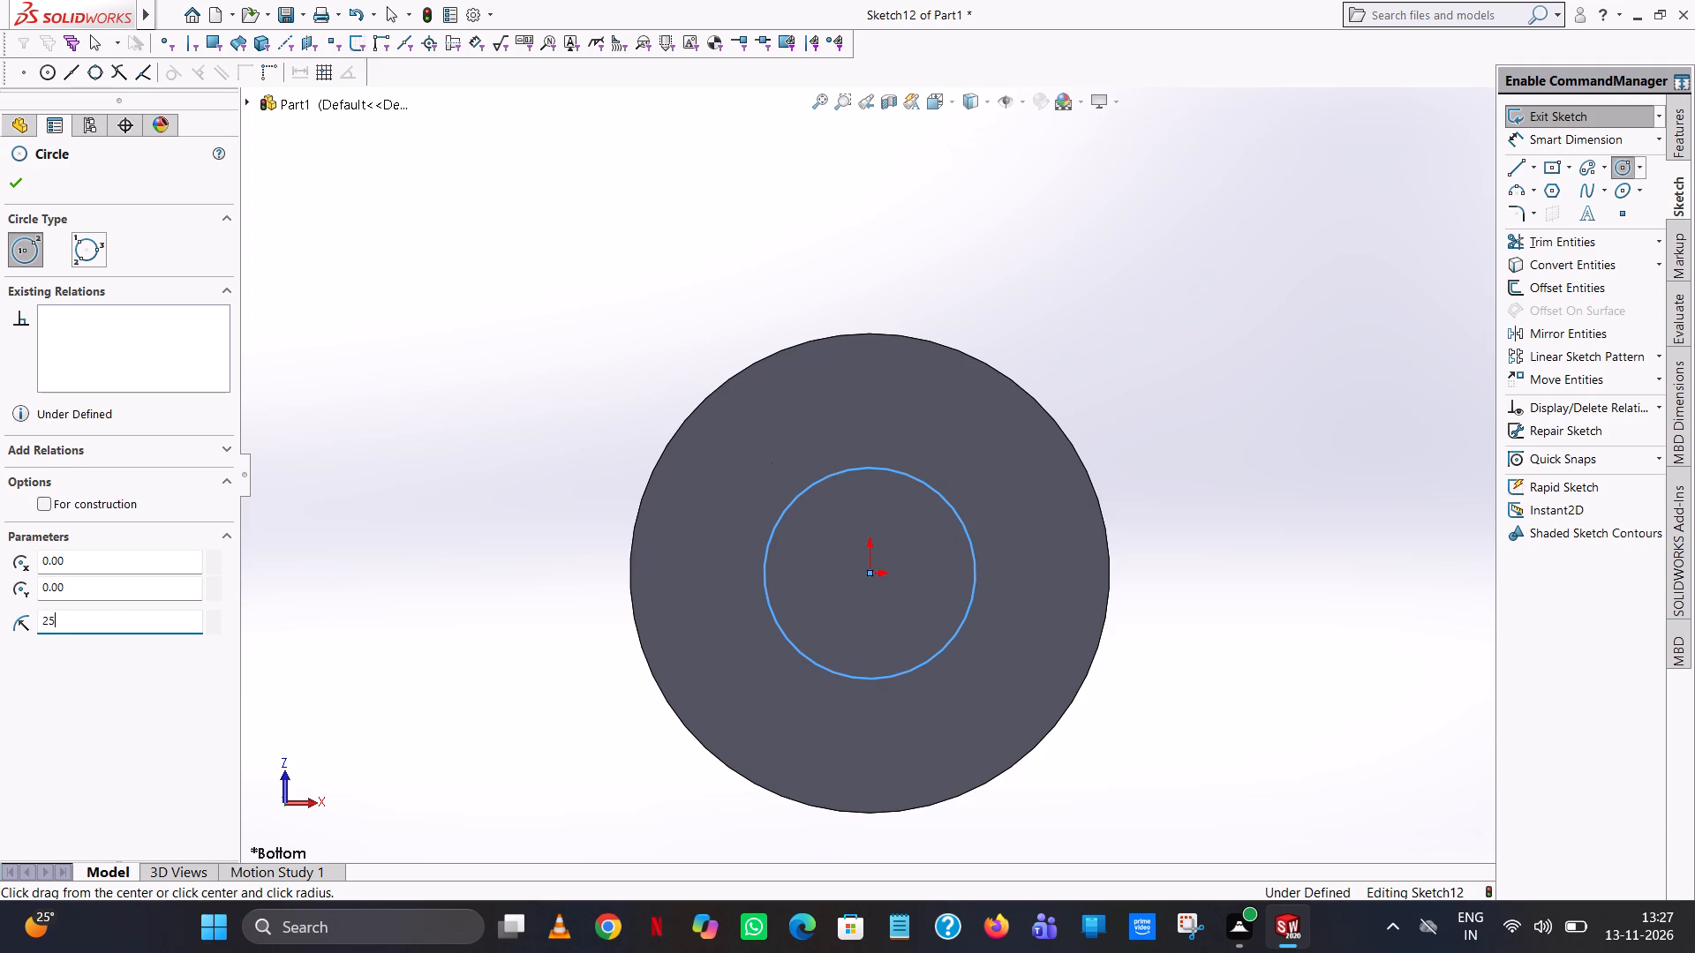
text(/2)
key(Return)
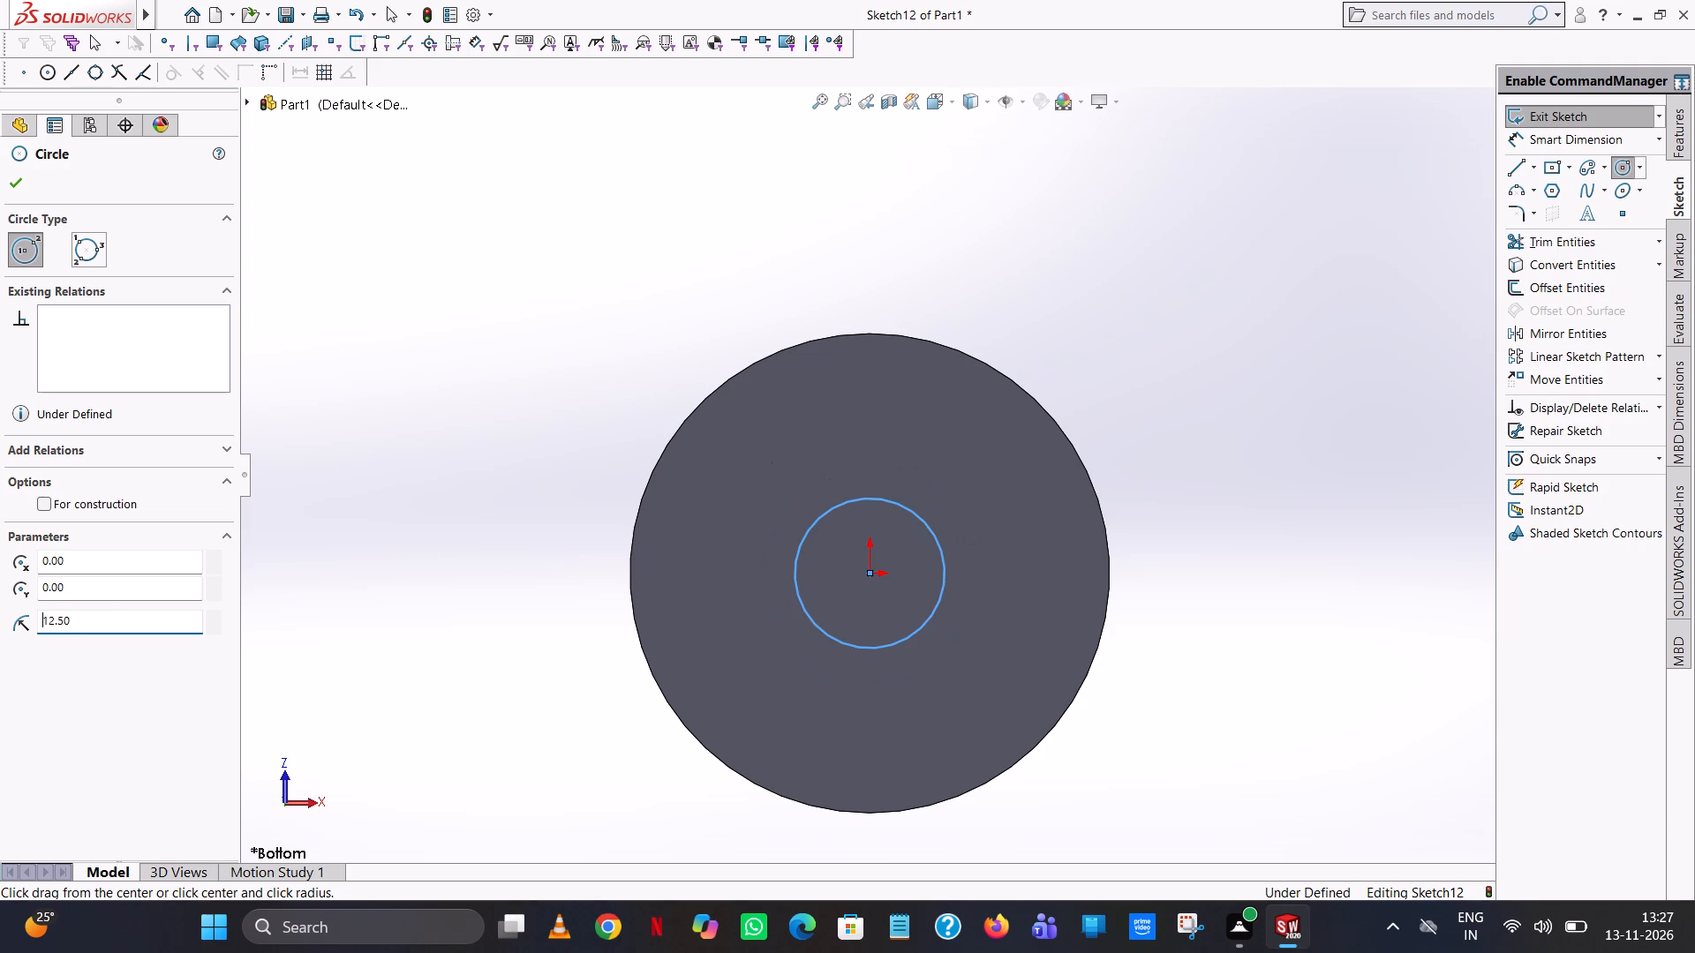
right_click(960, 518)
click(992, 526)
click(1103, 349)
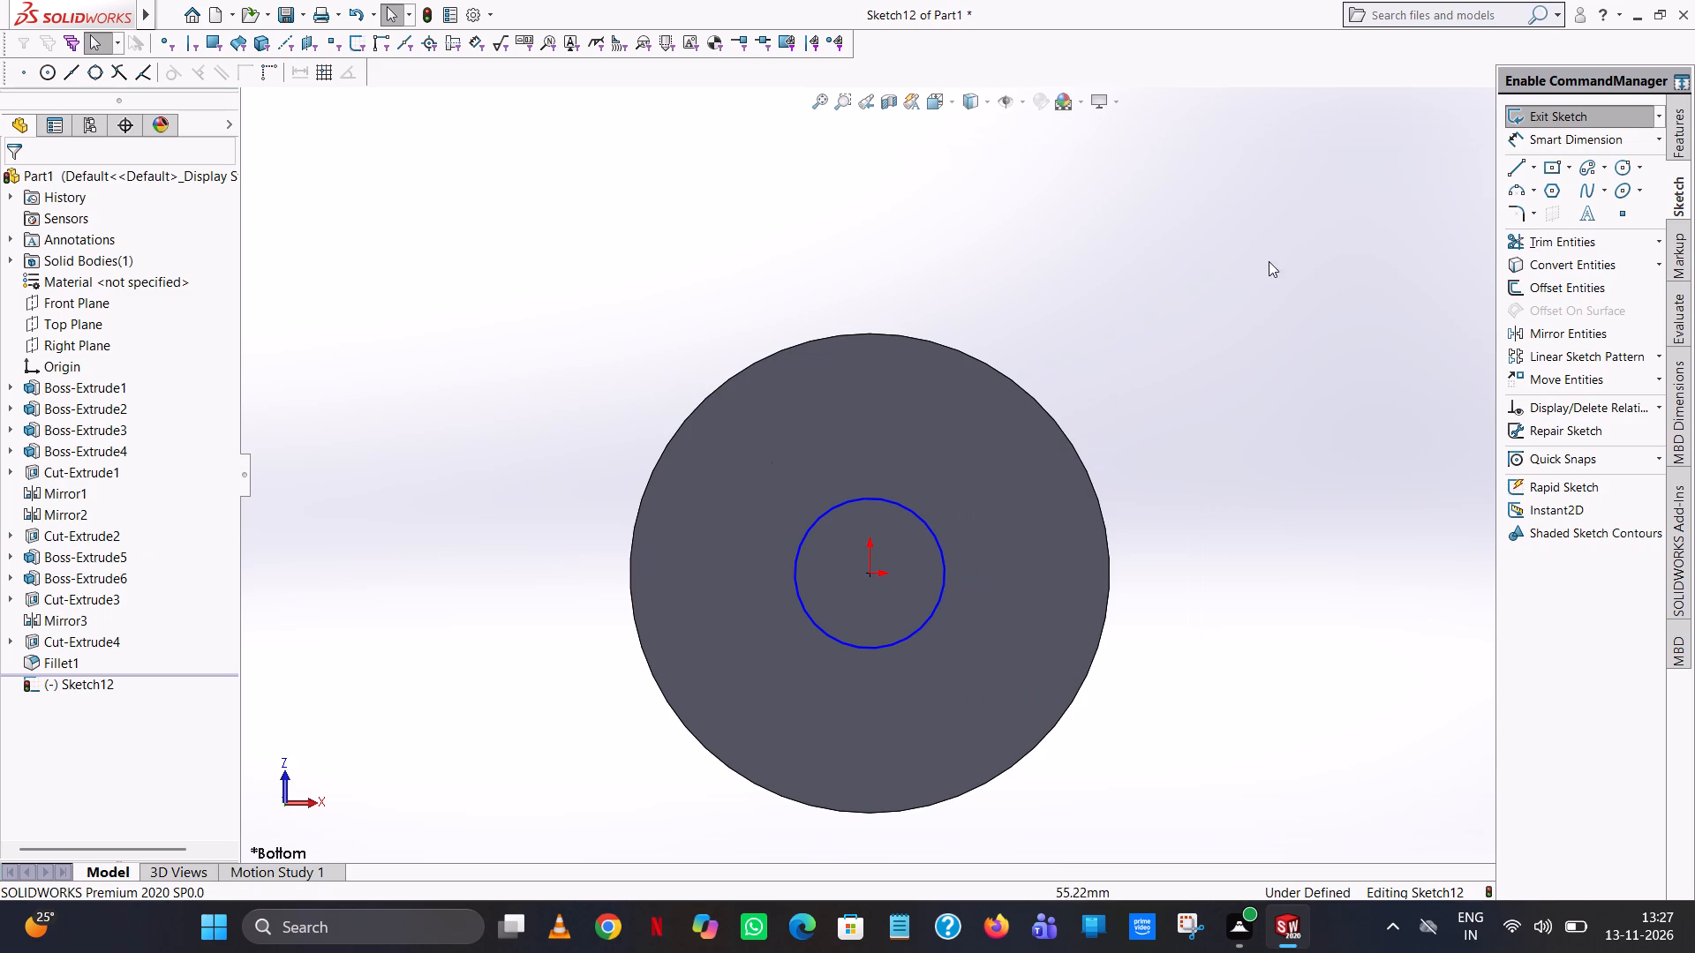
Add a diameter dimension to the central circle on the base flange's underside.
click(1607, 145)
click(872, 502)
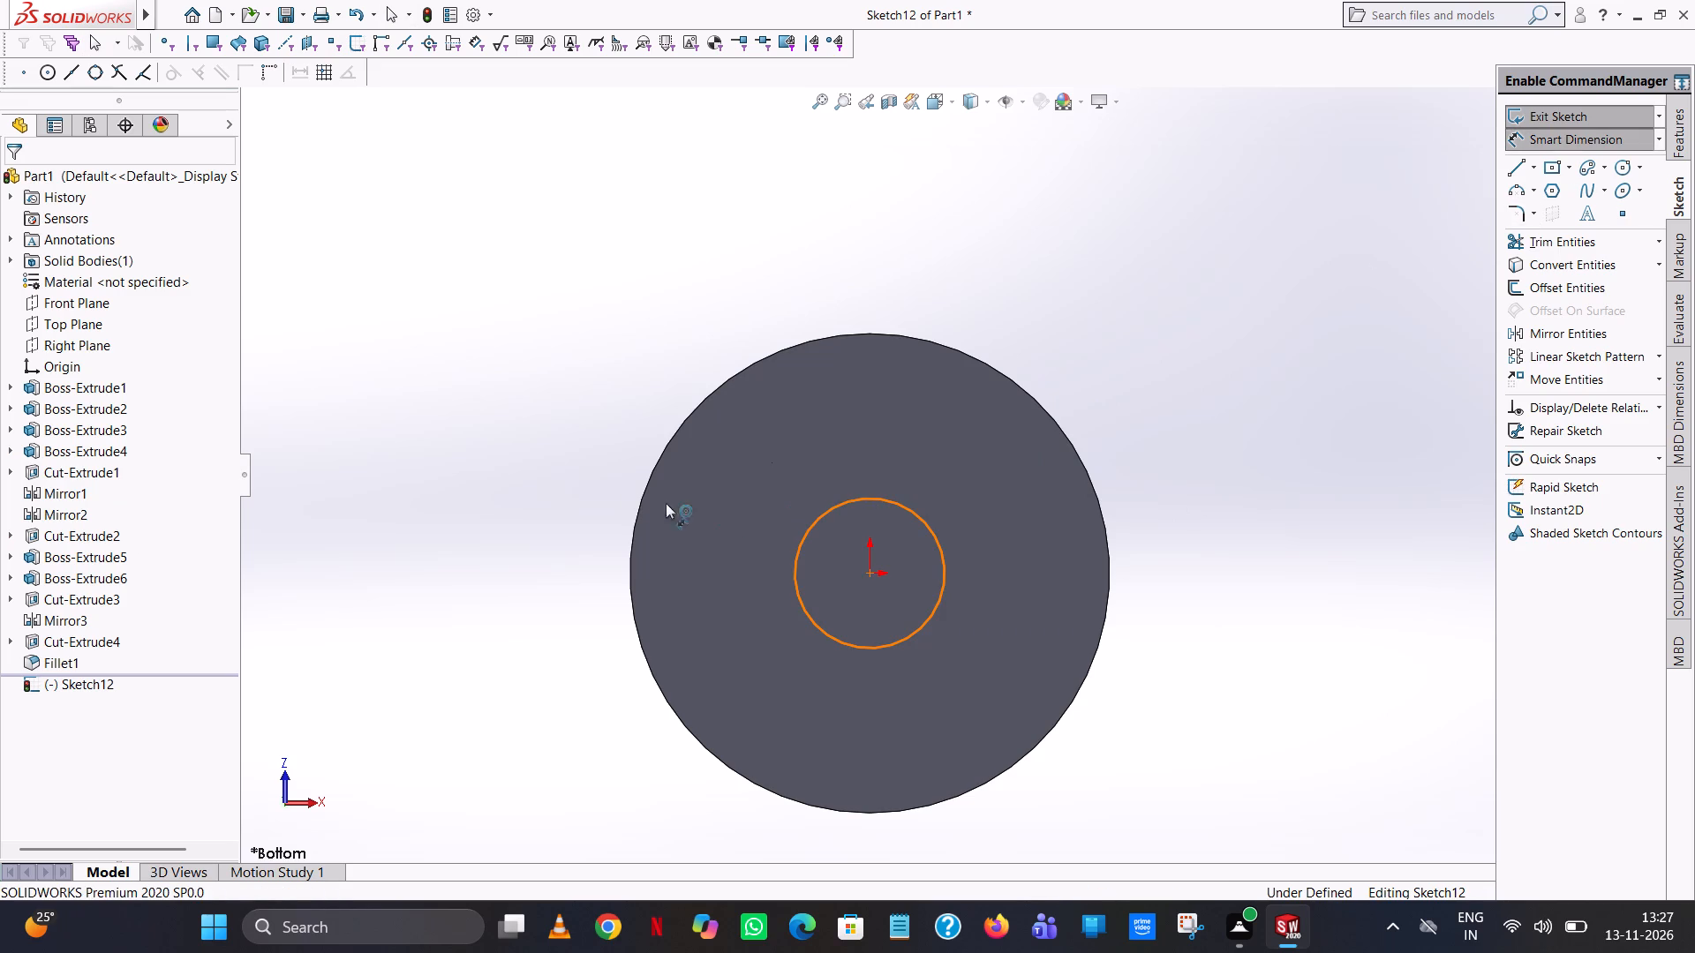
click(461, 468)
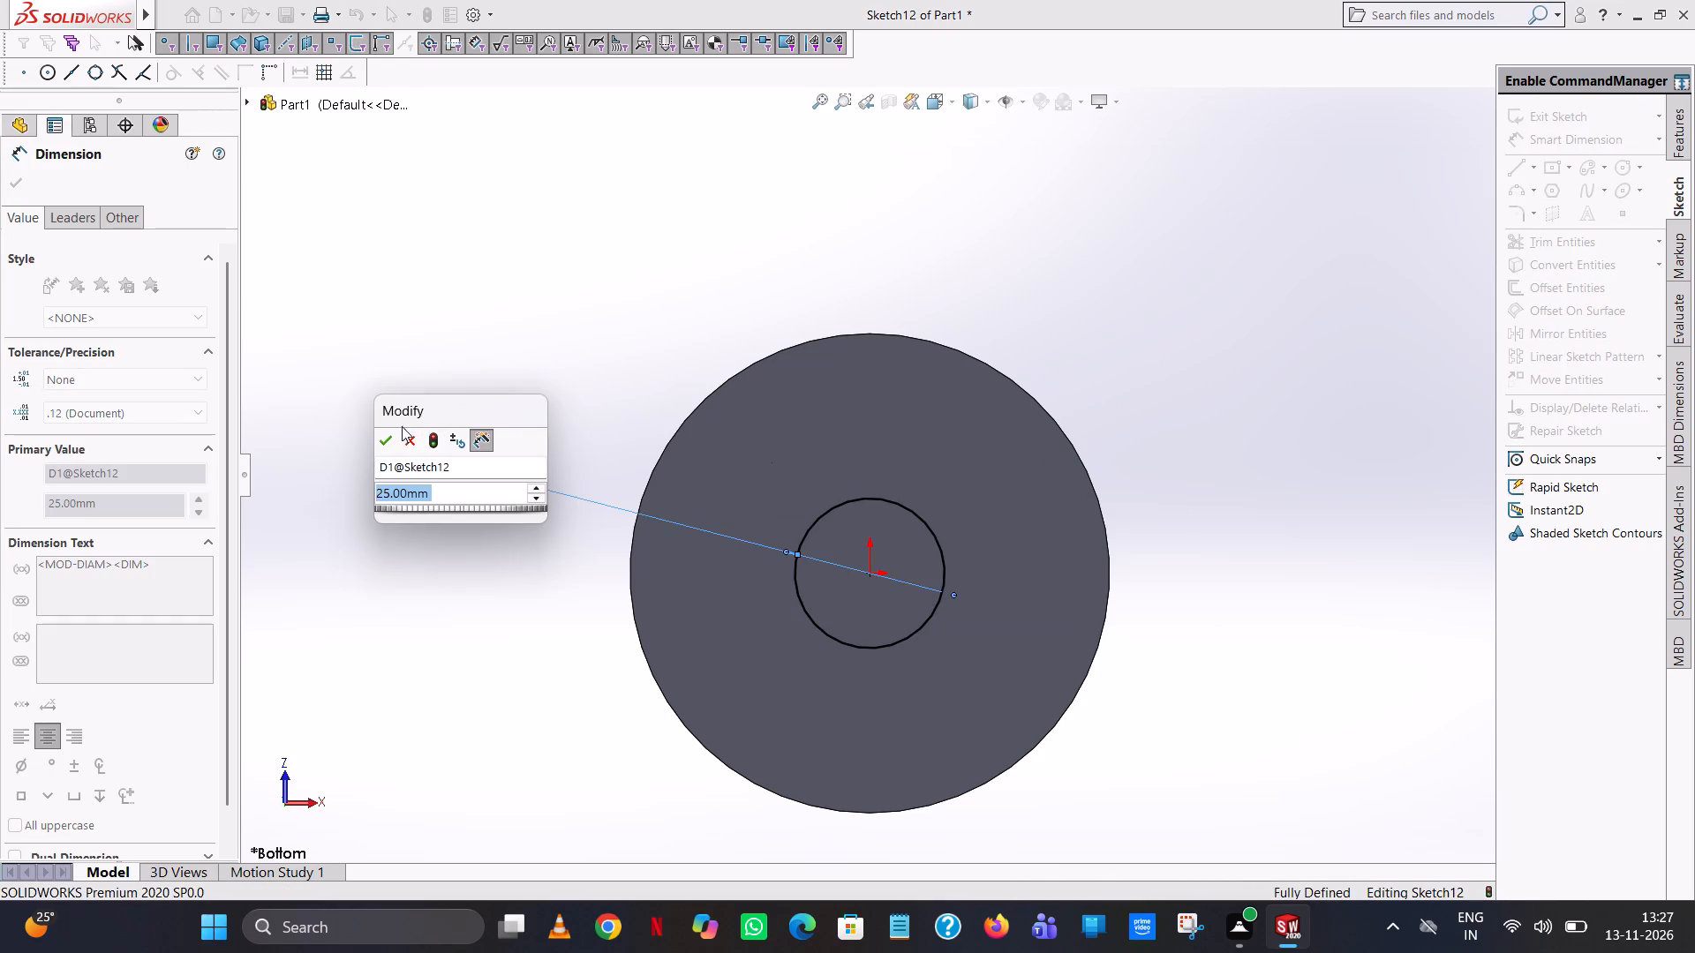
click(382, 436)
click(539, 296)
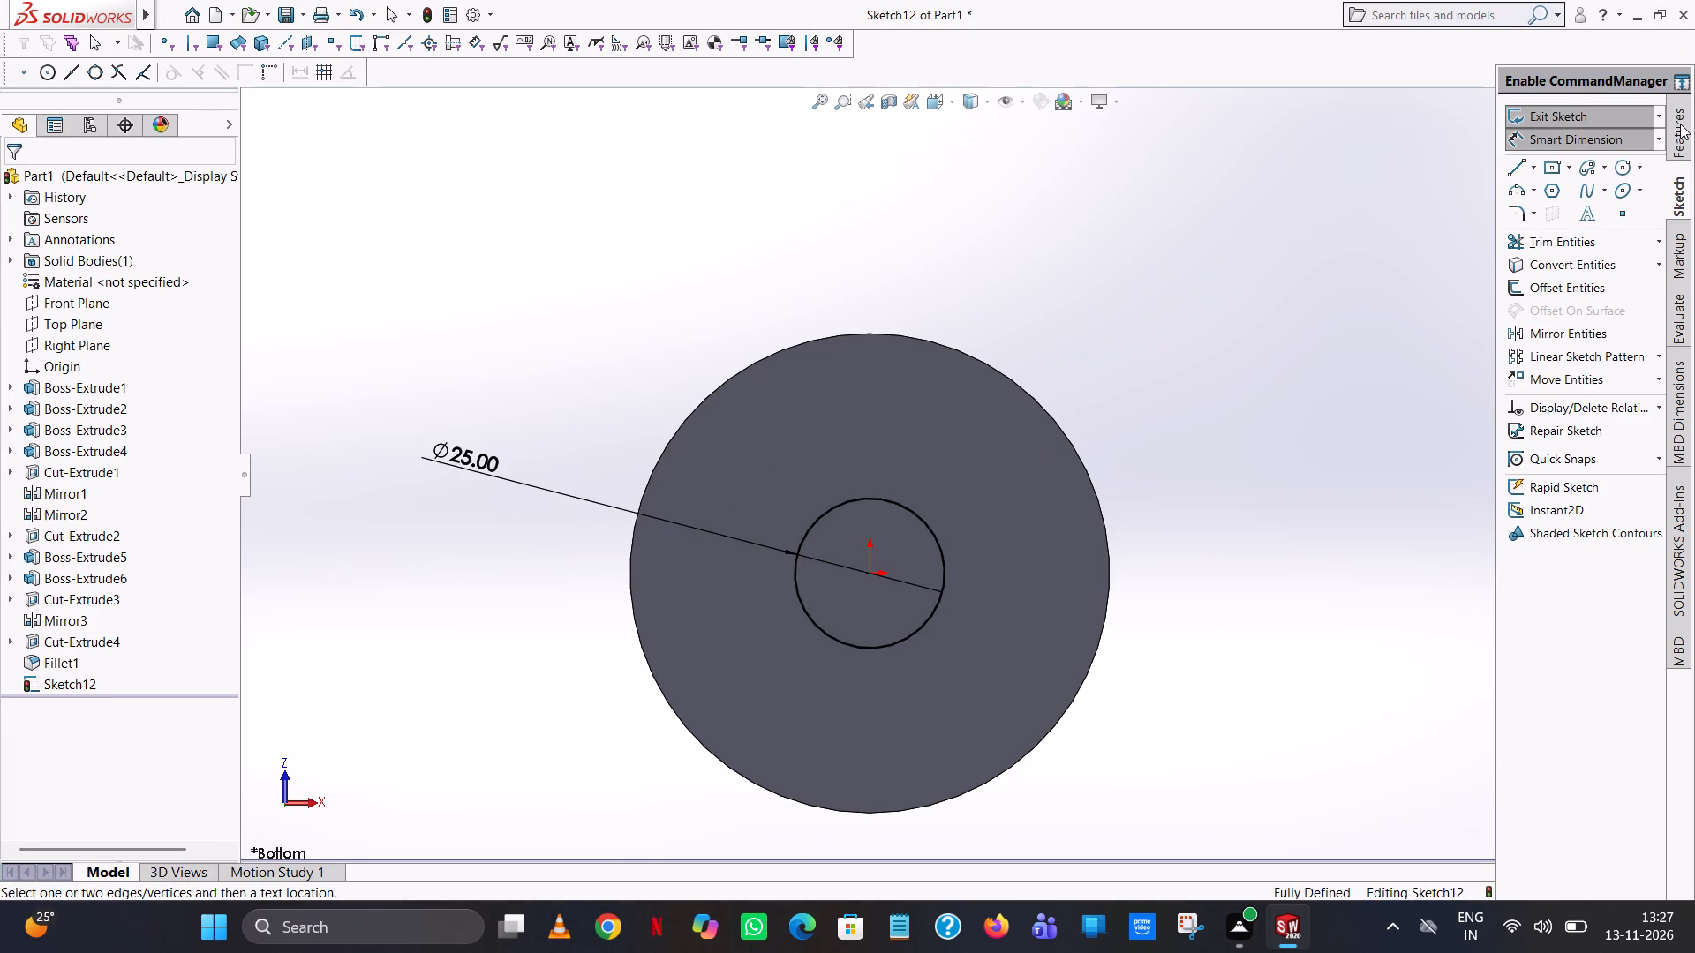
Cut the central circle blind 6 mm deep through the round base flange into the hollow column.
click(1680, 124)
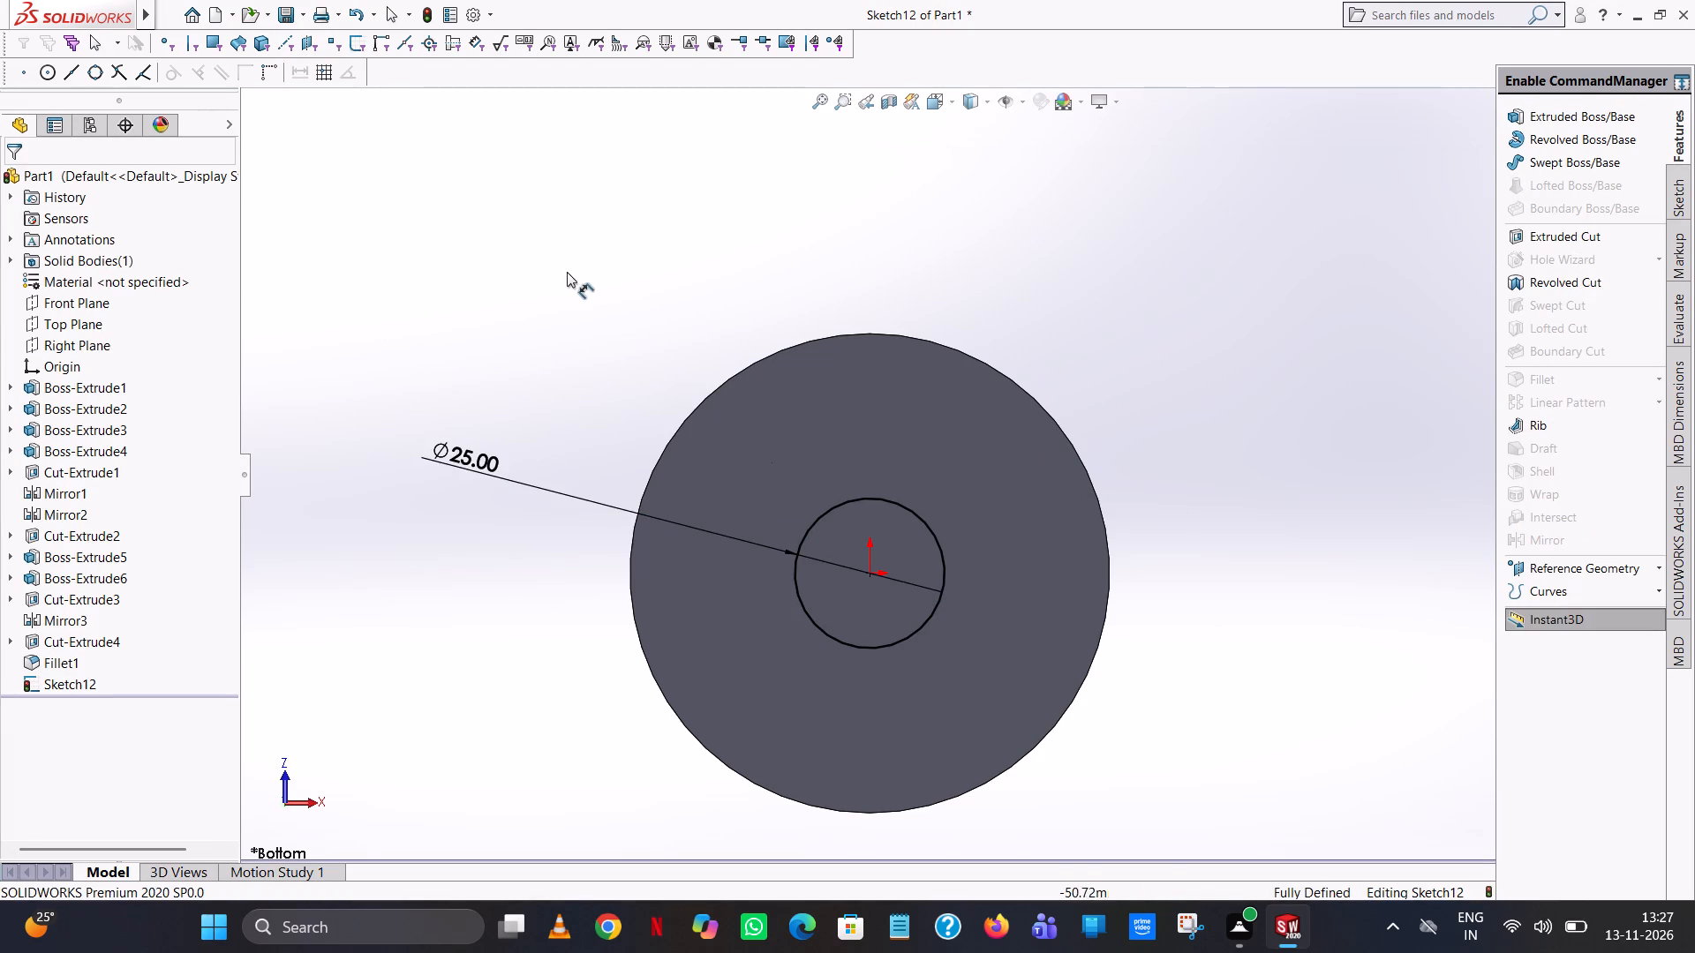
middle_drag(569, 282, 615, 499)
scroll(615, 499, down, 1)
click(1561, 235)
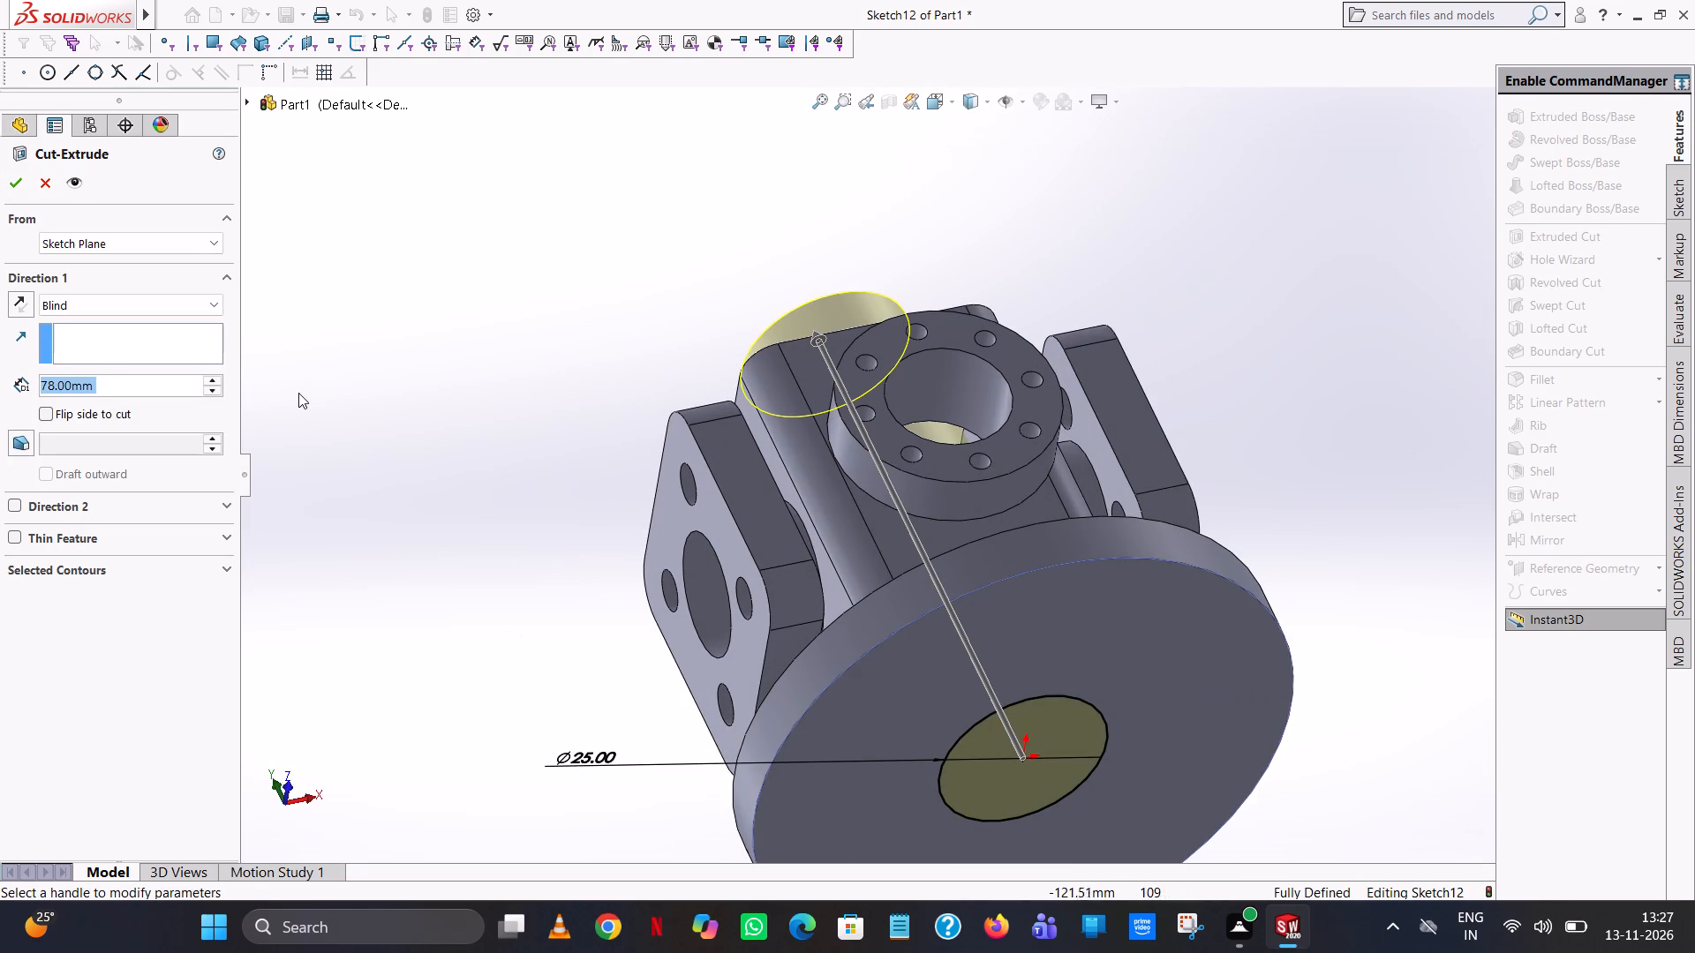
middle_drag(298, 393, 297, 421)
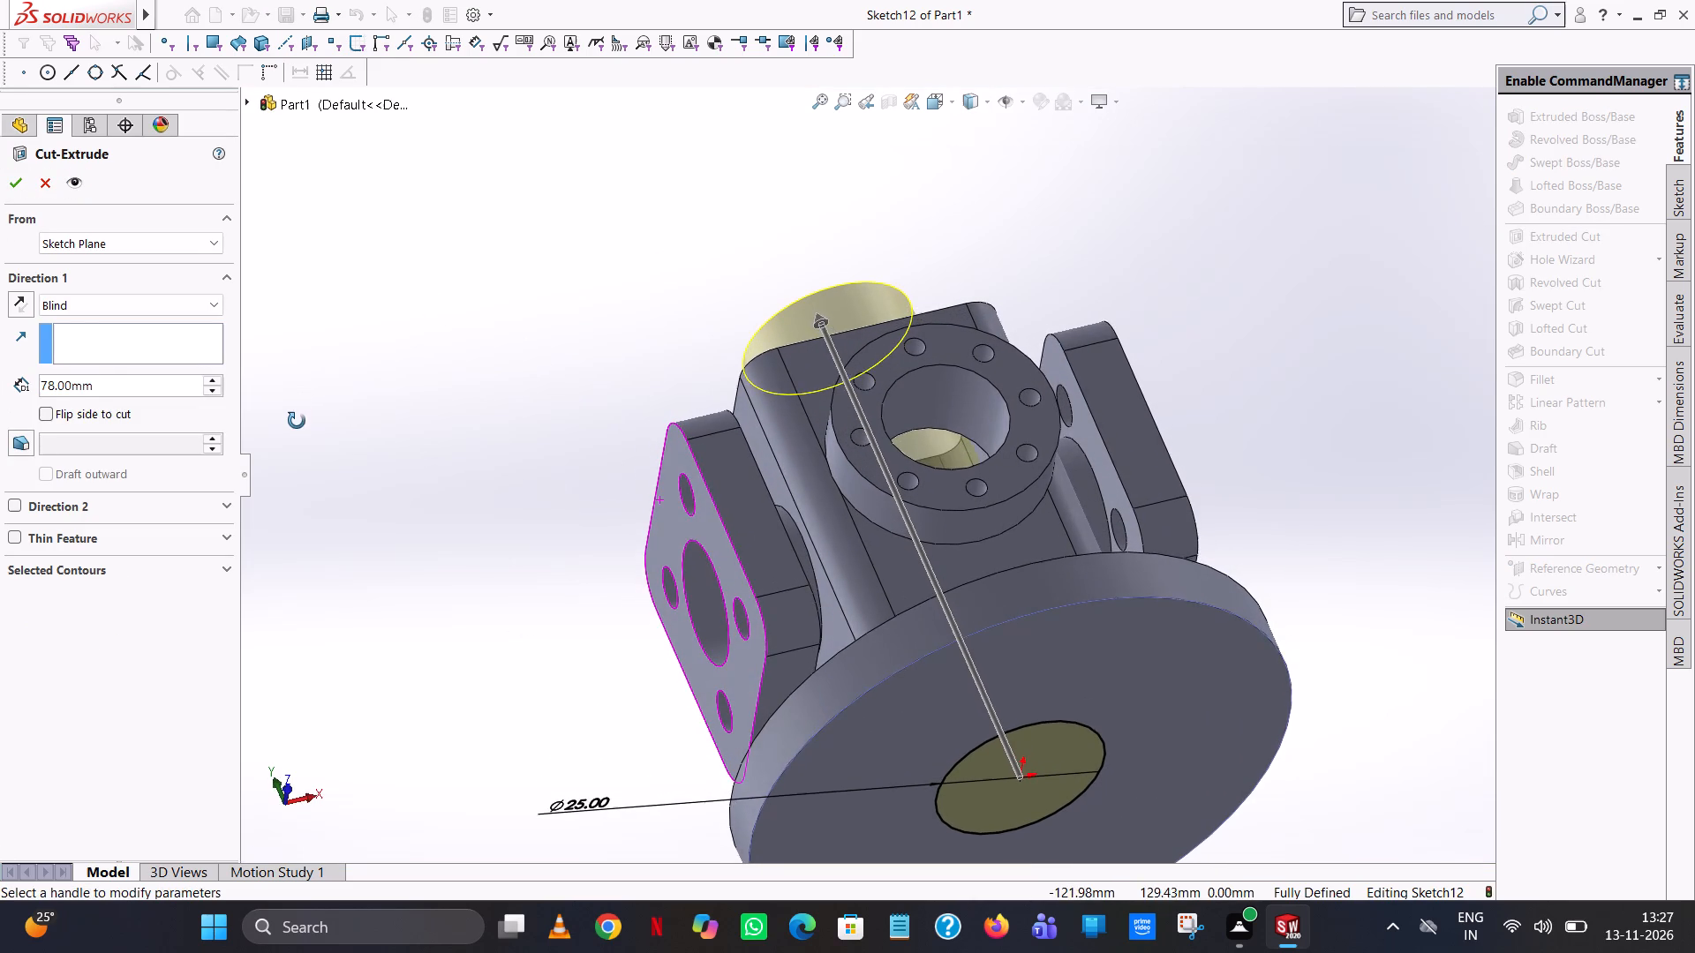
middle_drag(297, 421, 308, 563)
double_click(131, 382)
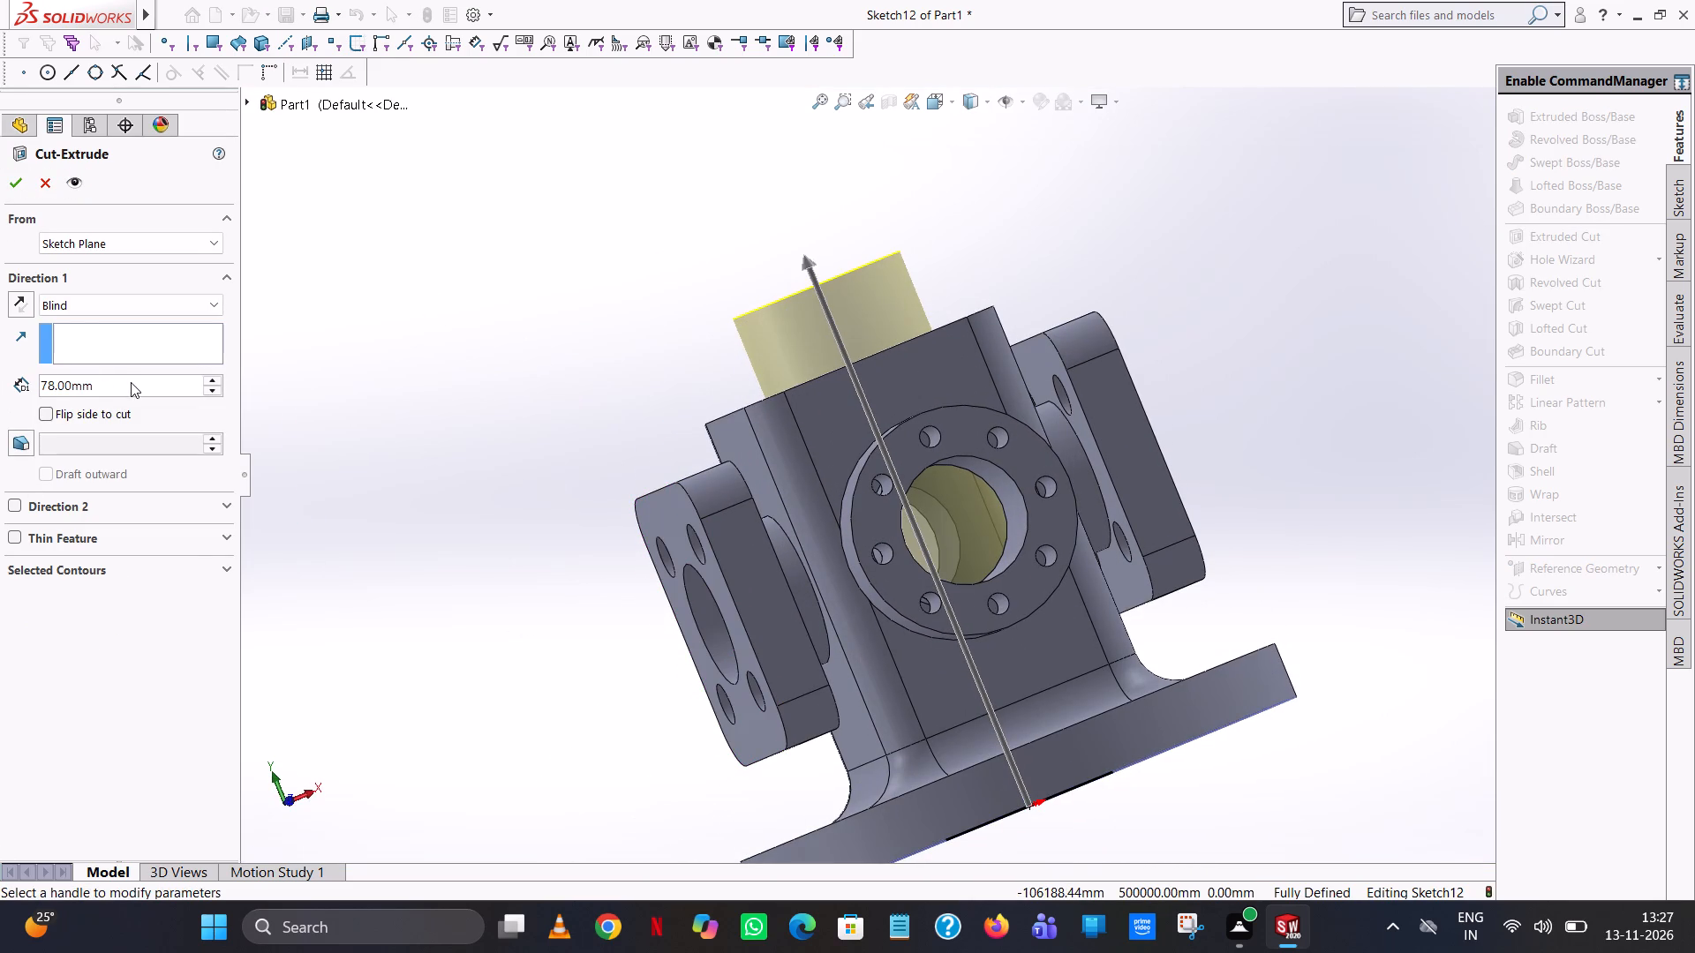
key(6)
key(Return)
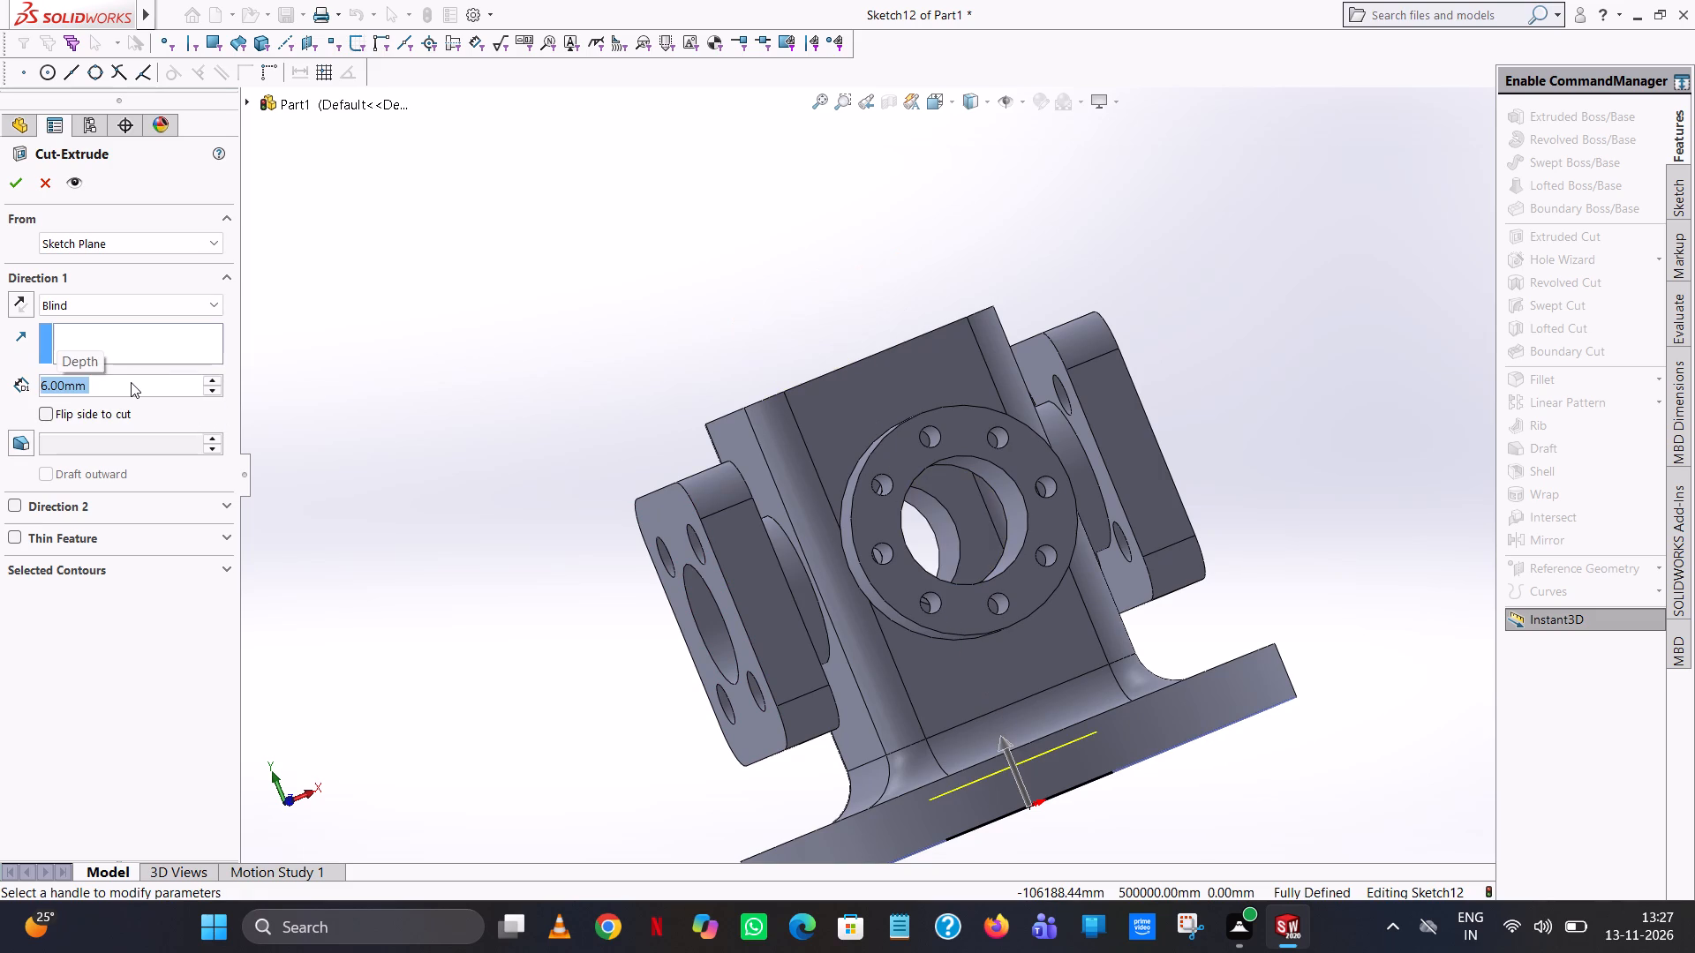
click(7, 182)
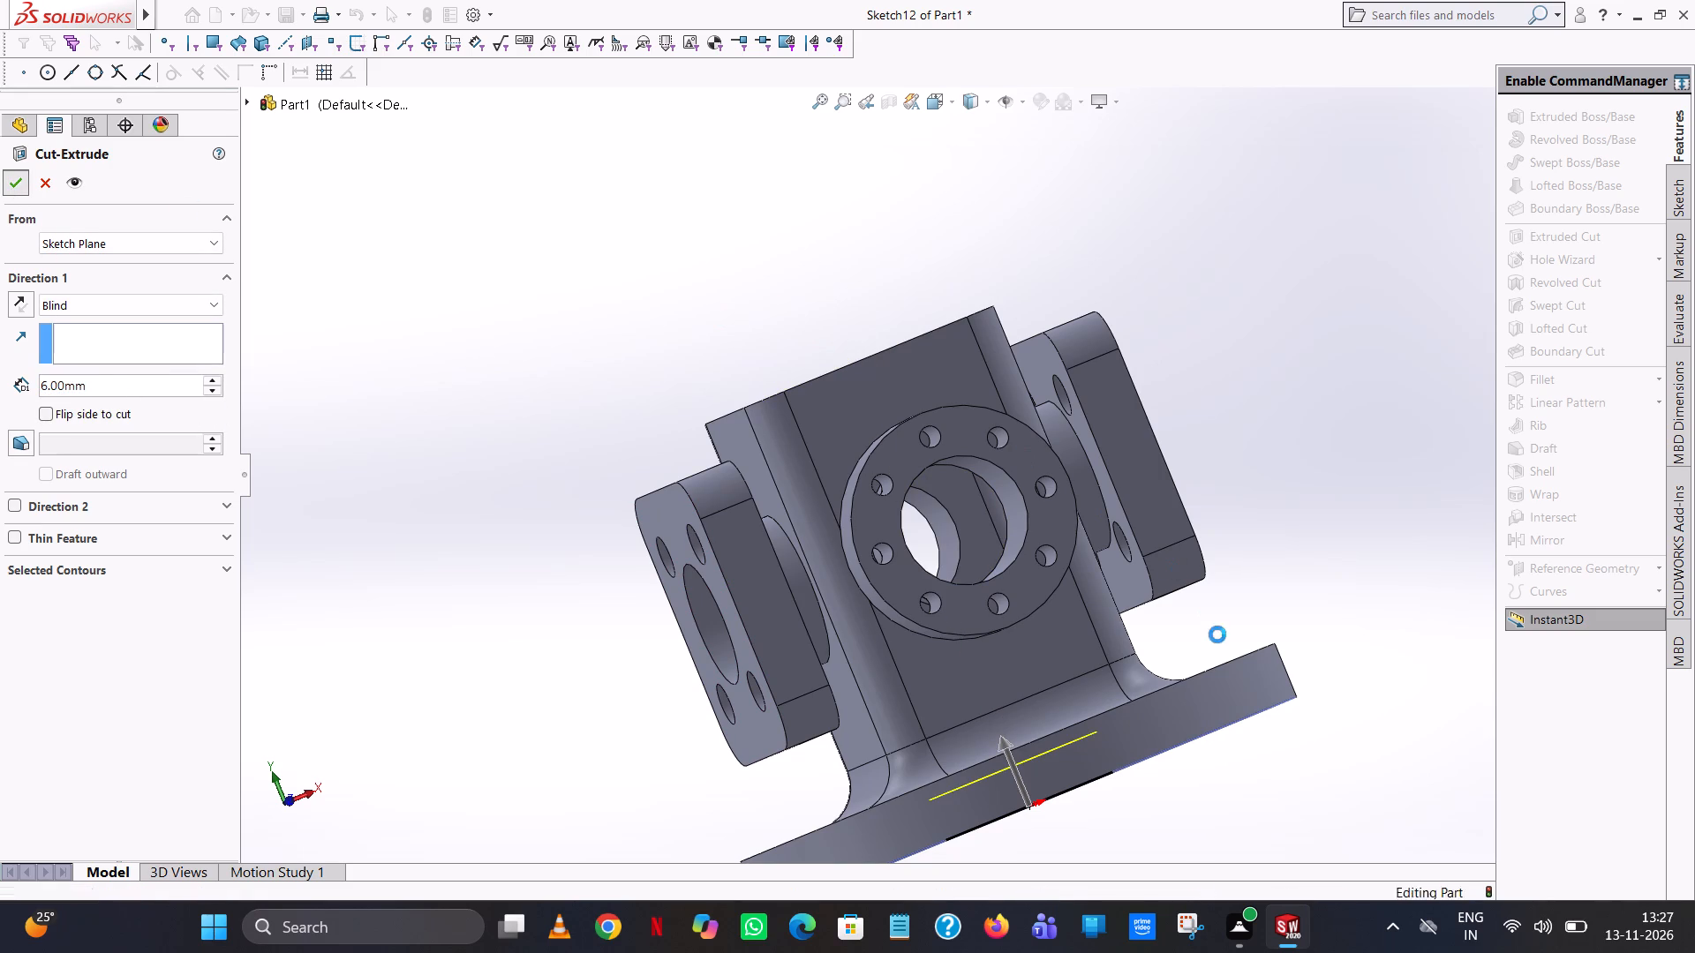
click(1285, 574)
Fillet the inner circular edge of the central bore in the round base flange's underside with a 6 mm radius.
middle_drag(1231, 792, 1153, 529)
scroll(1154, 626, up, 1)
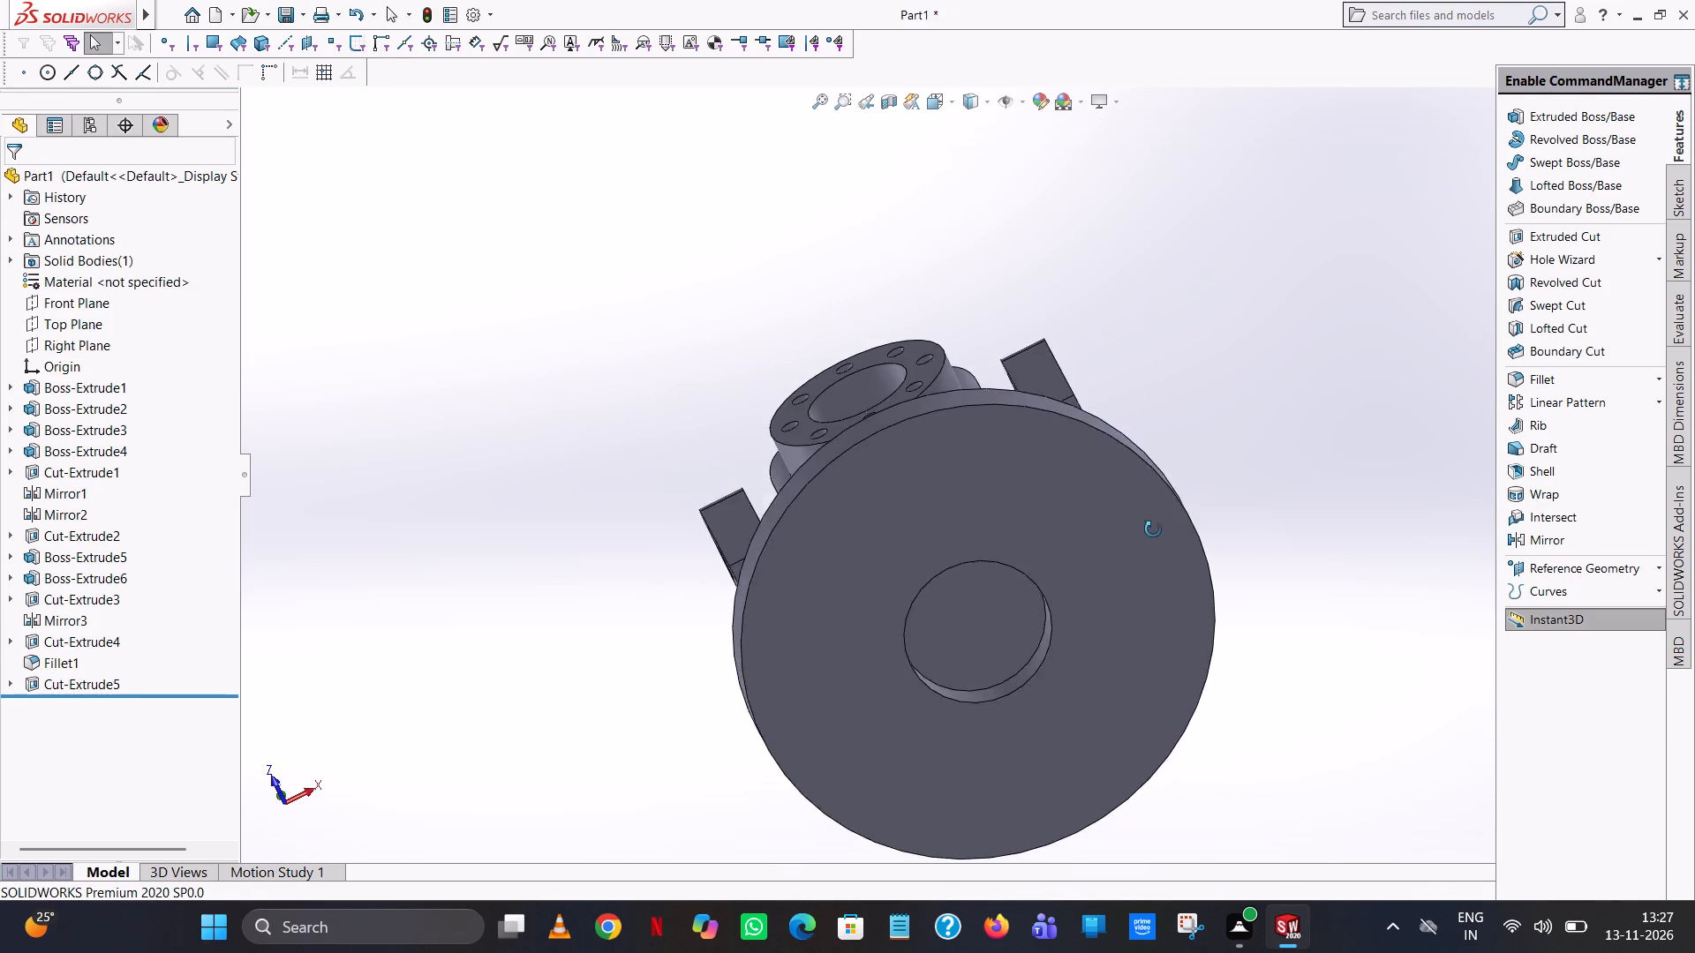
middle_drag(1153, 529, 1216, 492)
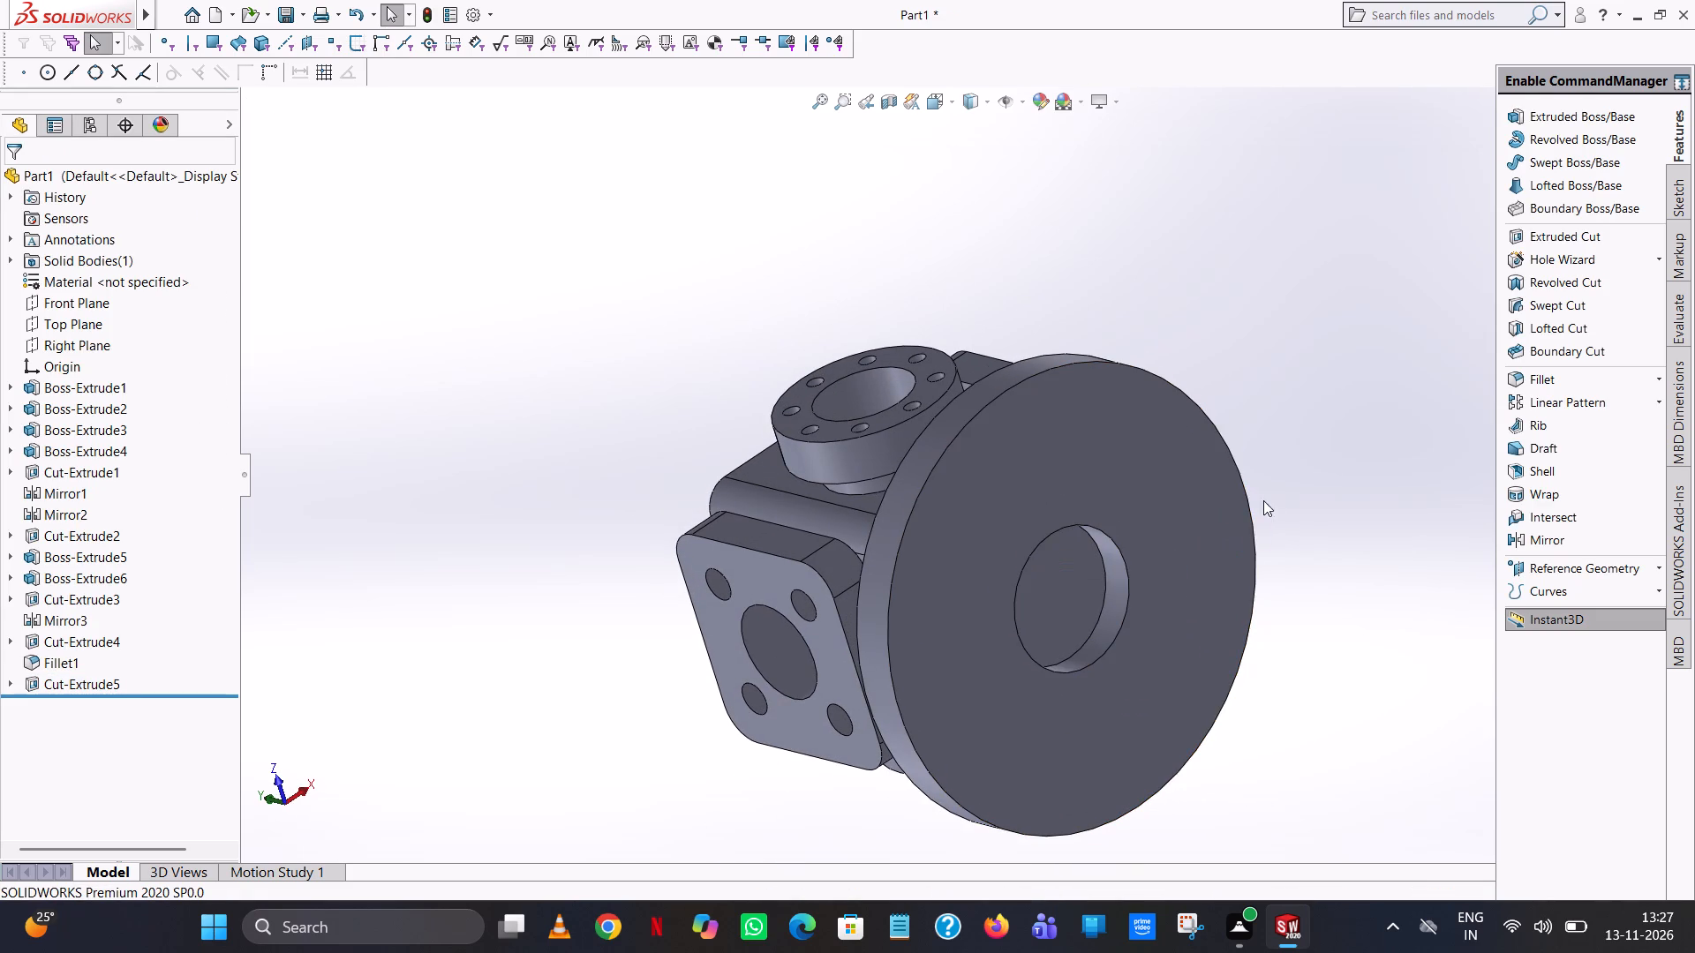
click(1544, 371)
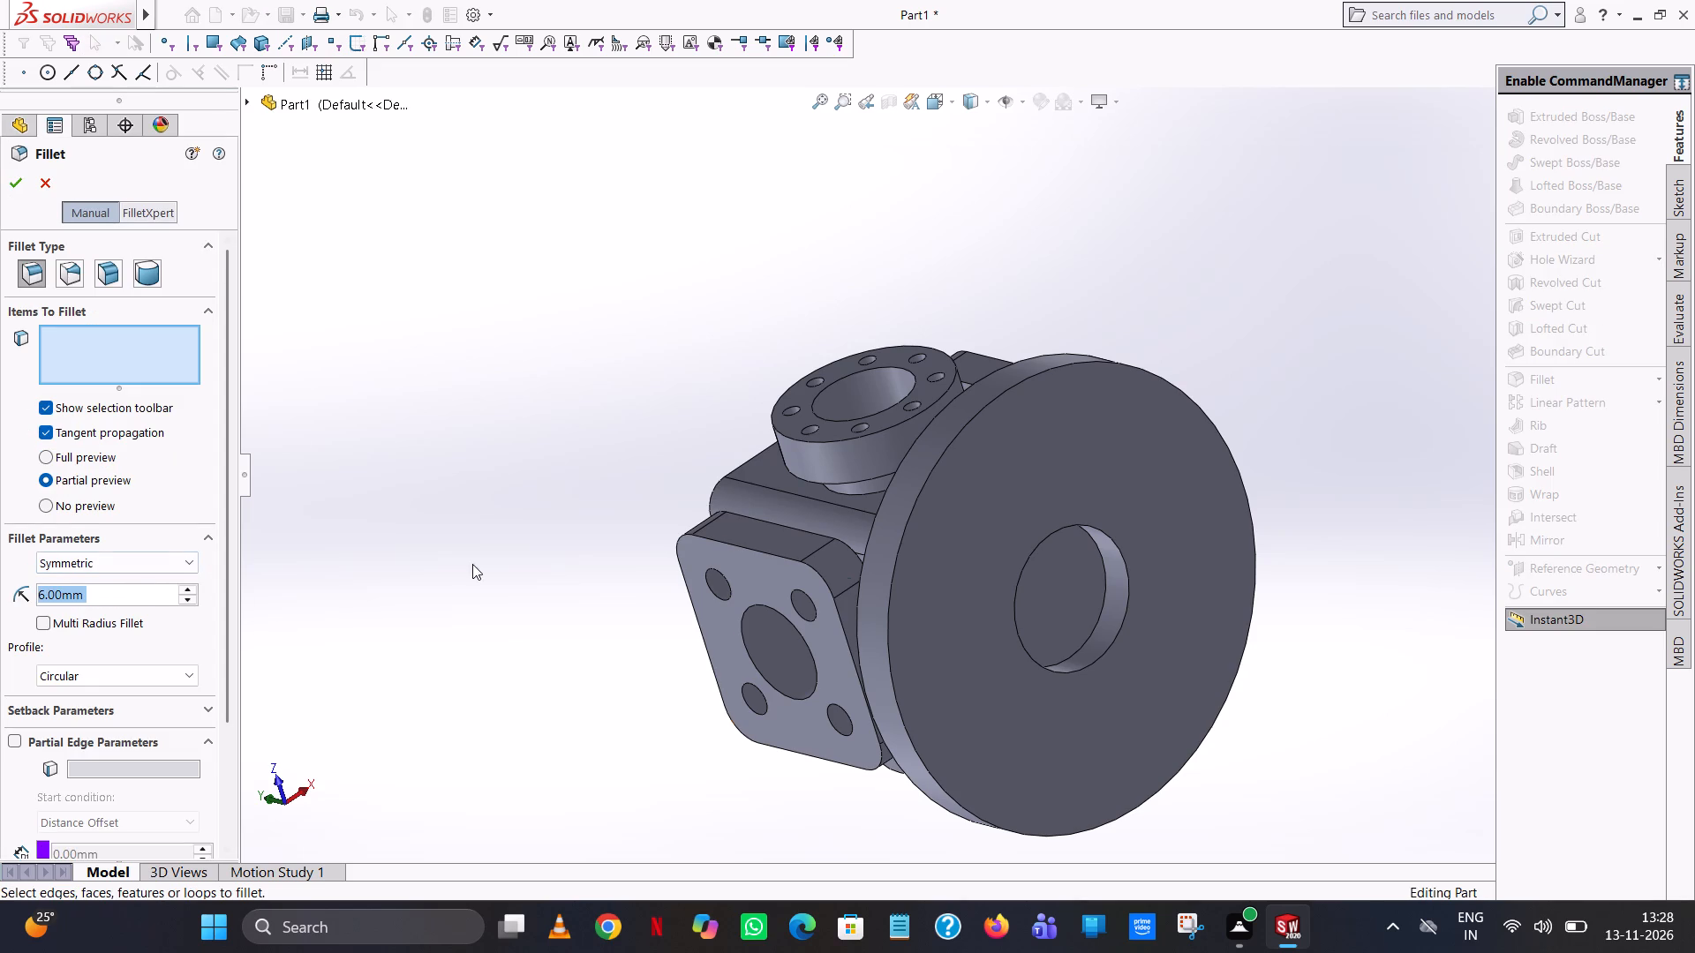
click(1098, 552)
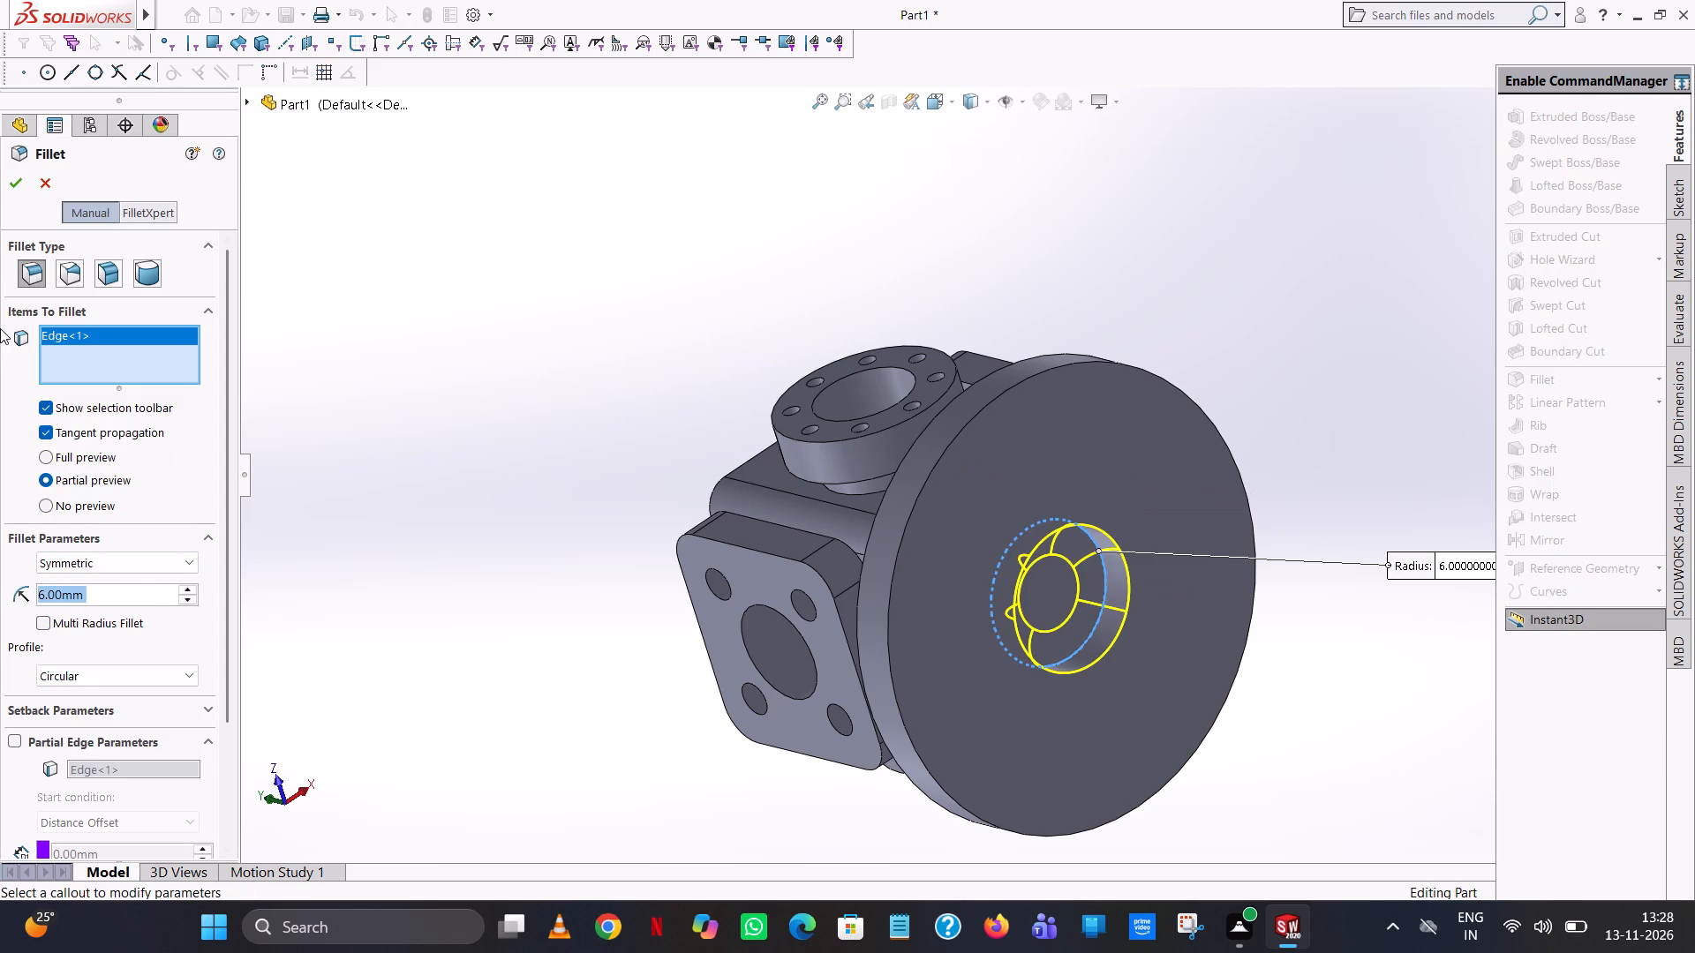
click(19, 184)
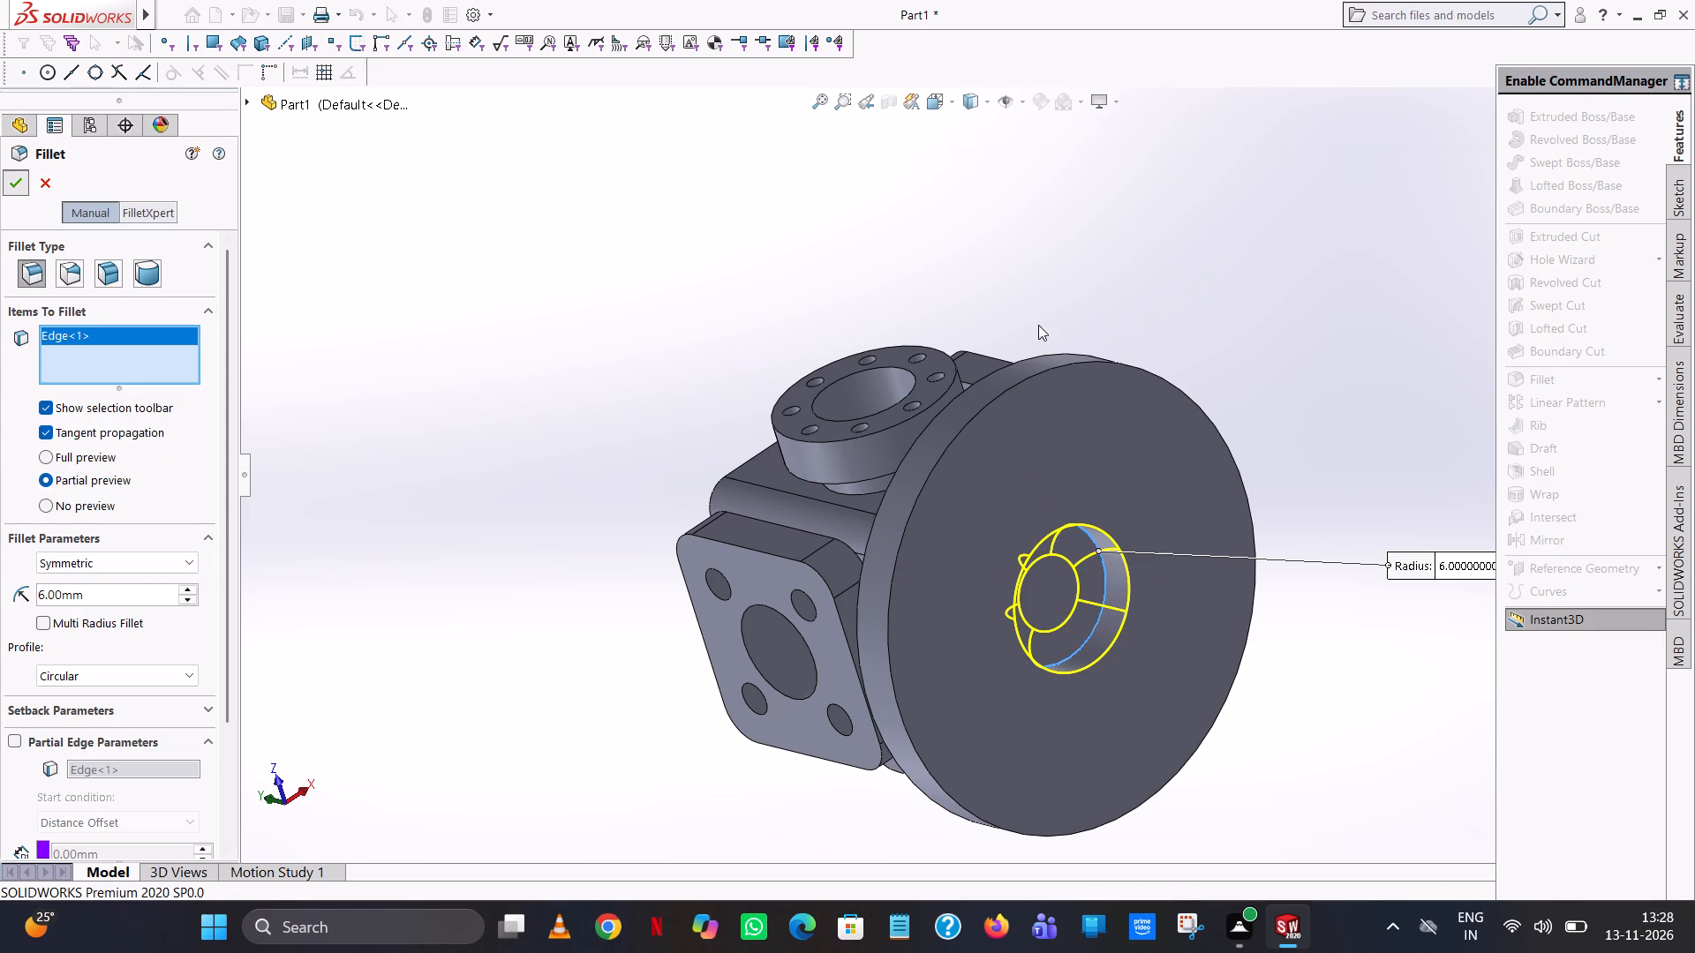
click(1277, 317)
Examine the filleted base bore from several angles in wireframe display, then restore the shaded display with edges.
scroll(1070, 596, down, 8)
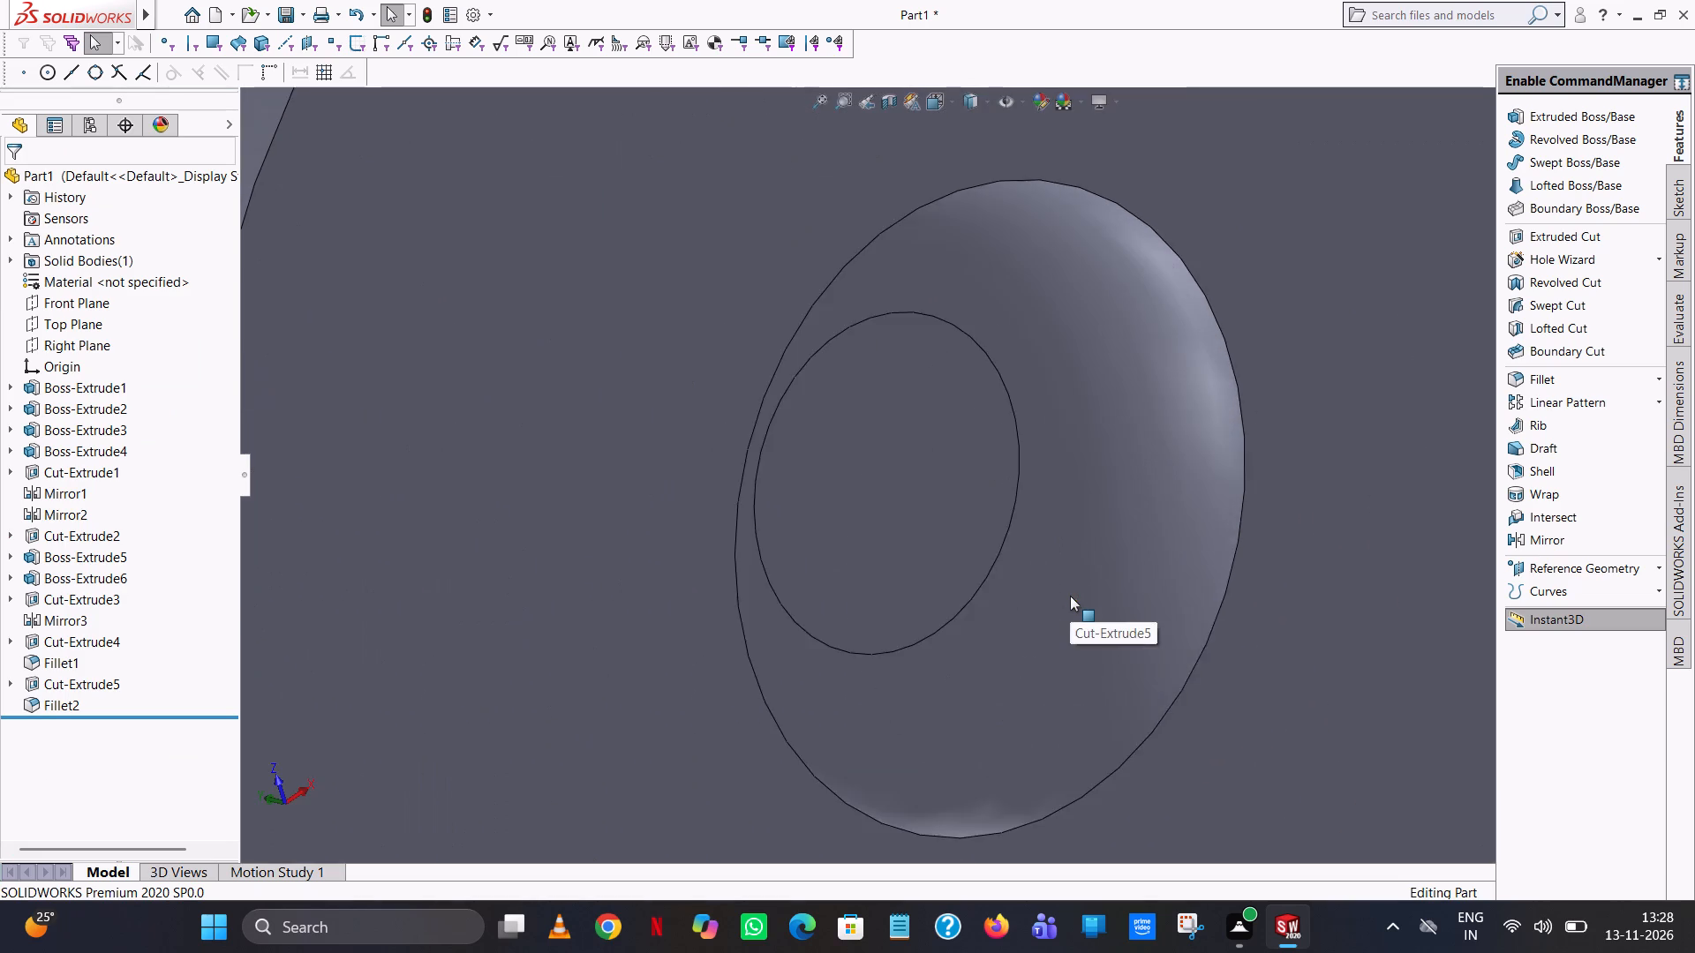
middle_drag(1070, 596, 1156, 819)
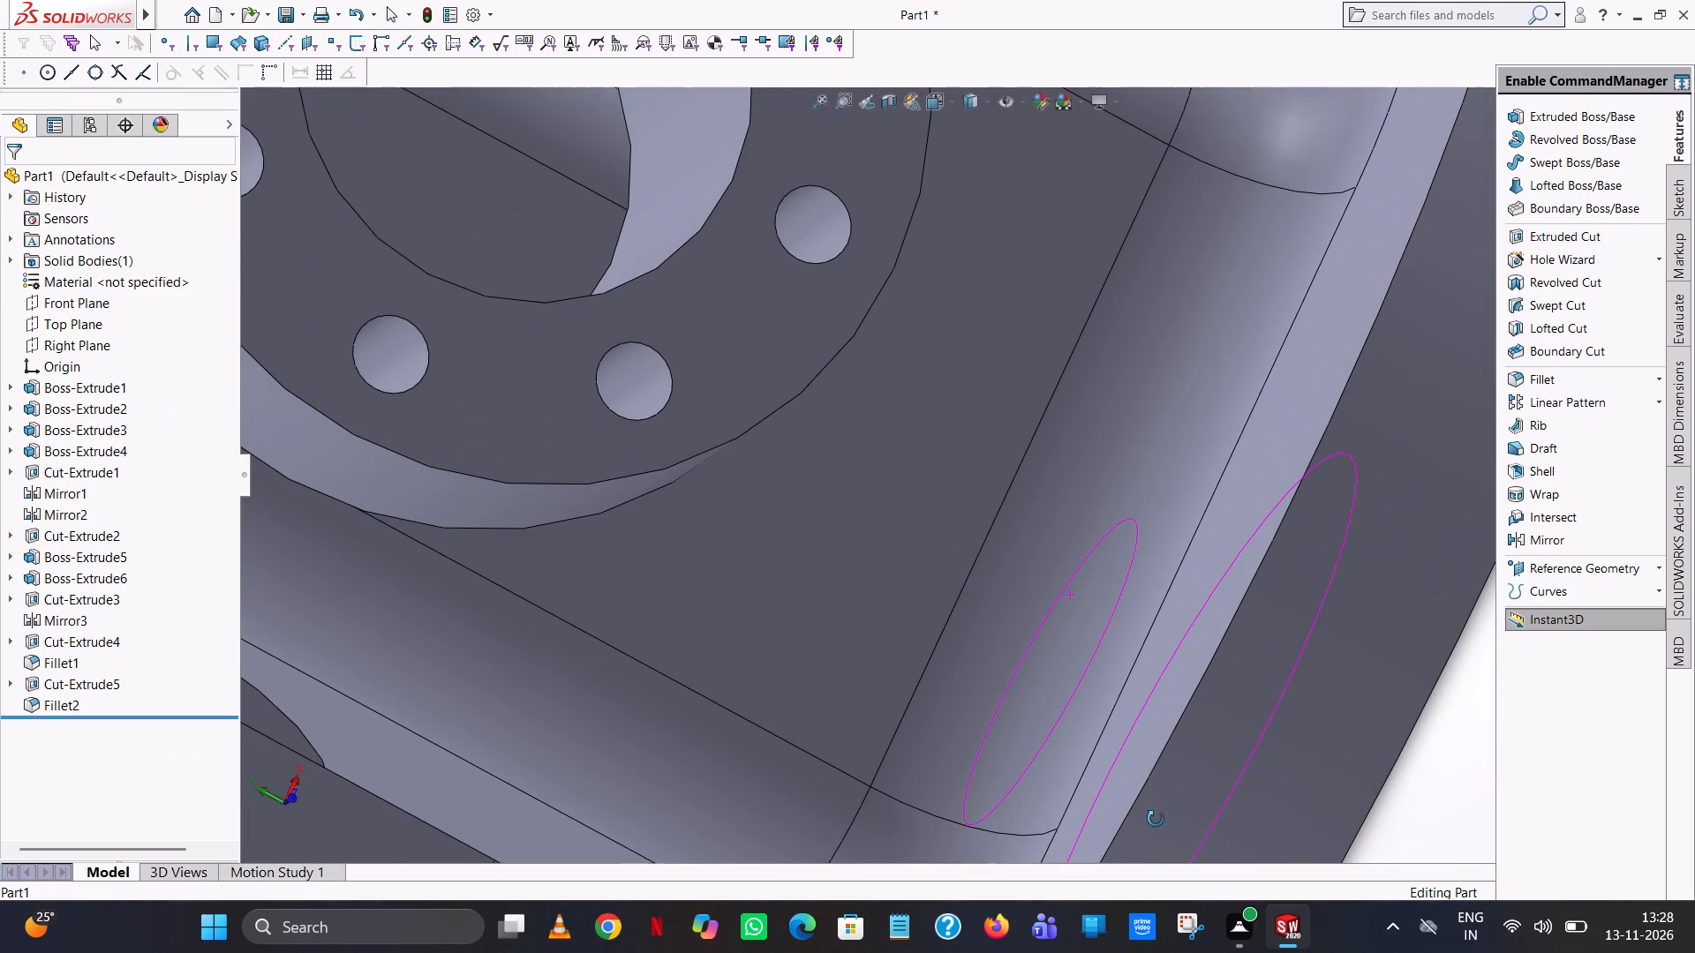
middle_drag(1156, 819, 1156, 816)
scroll(1088, 712, up, 3)
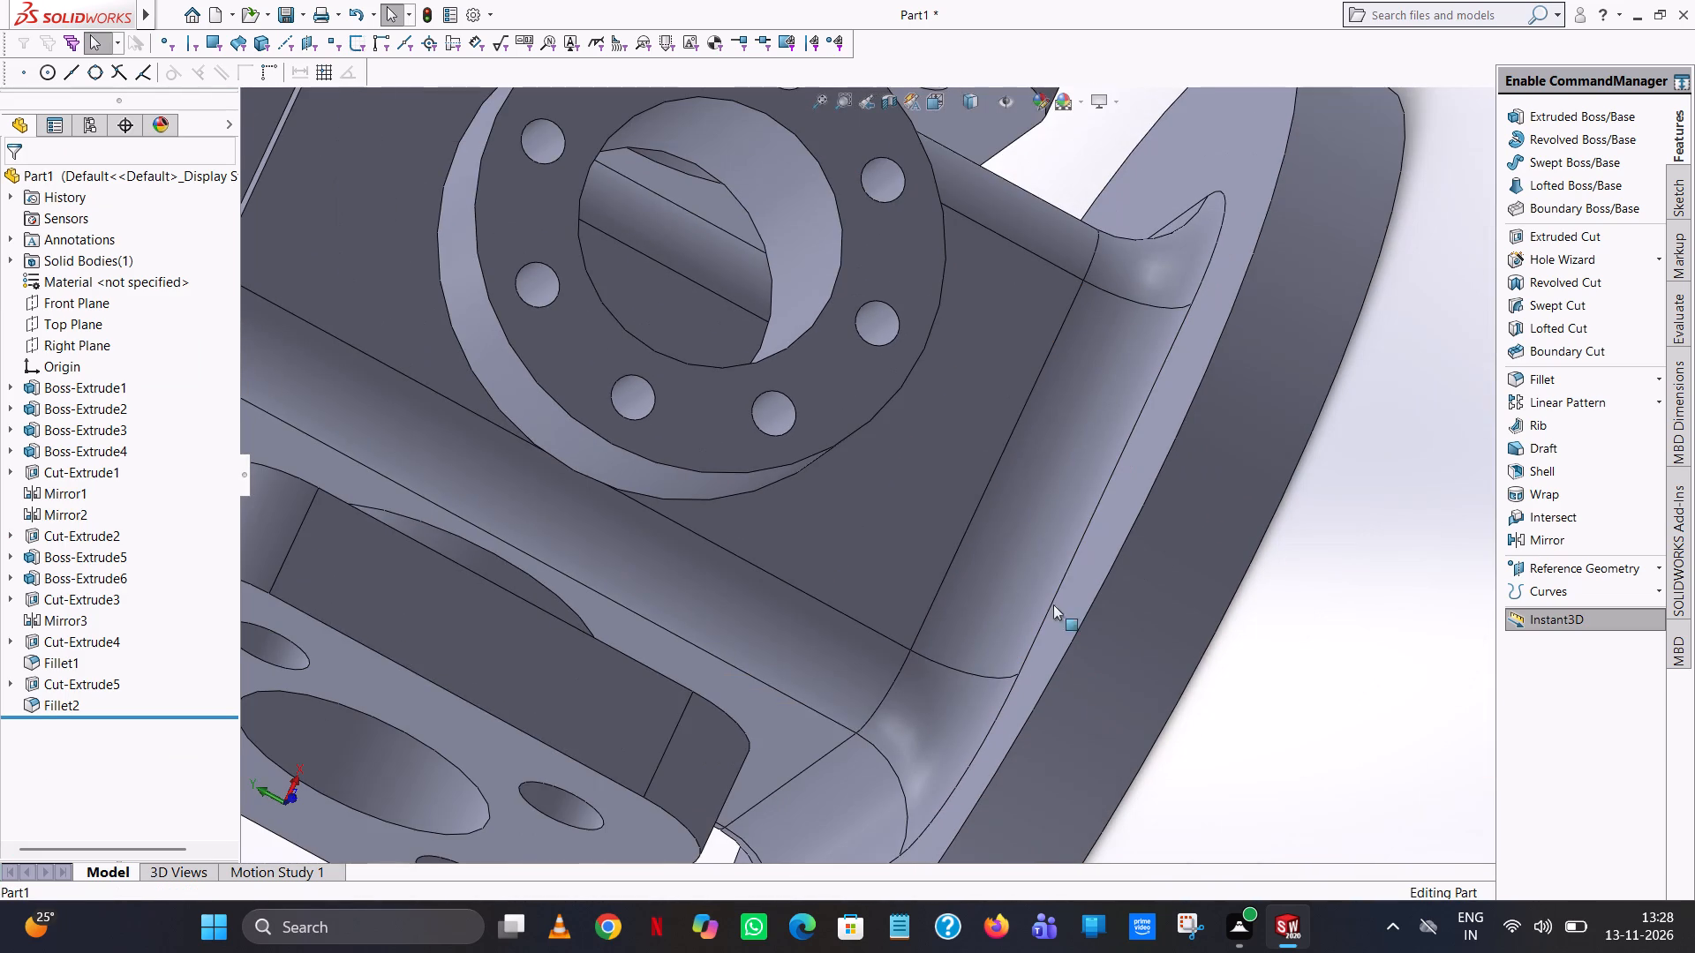
click(987, 102)
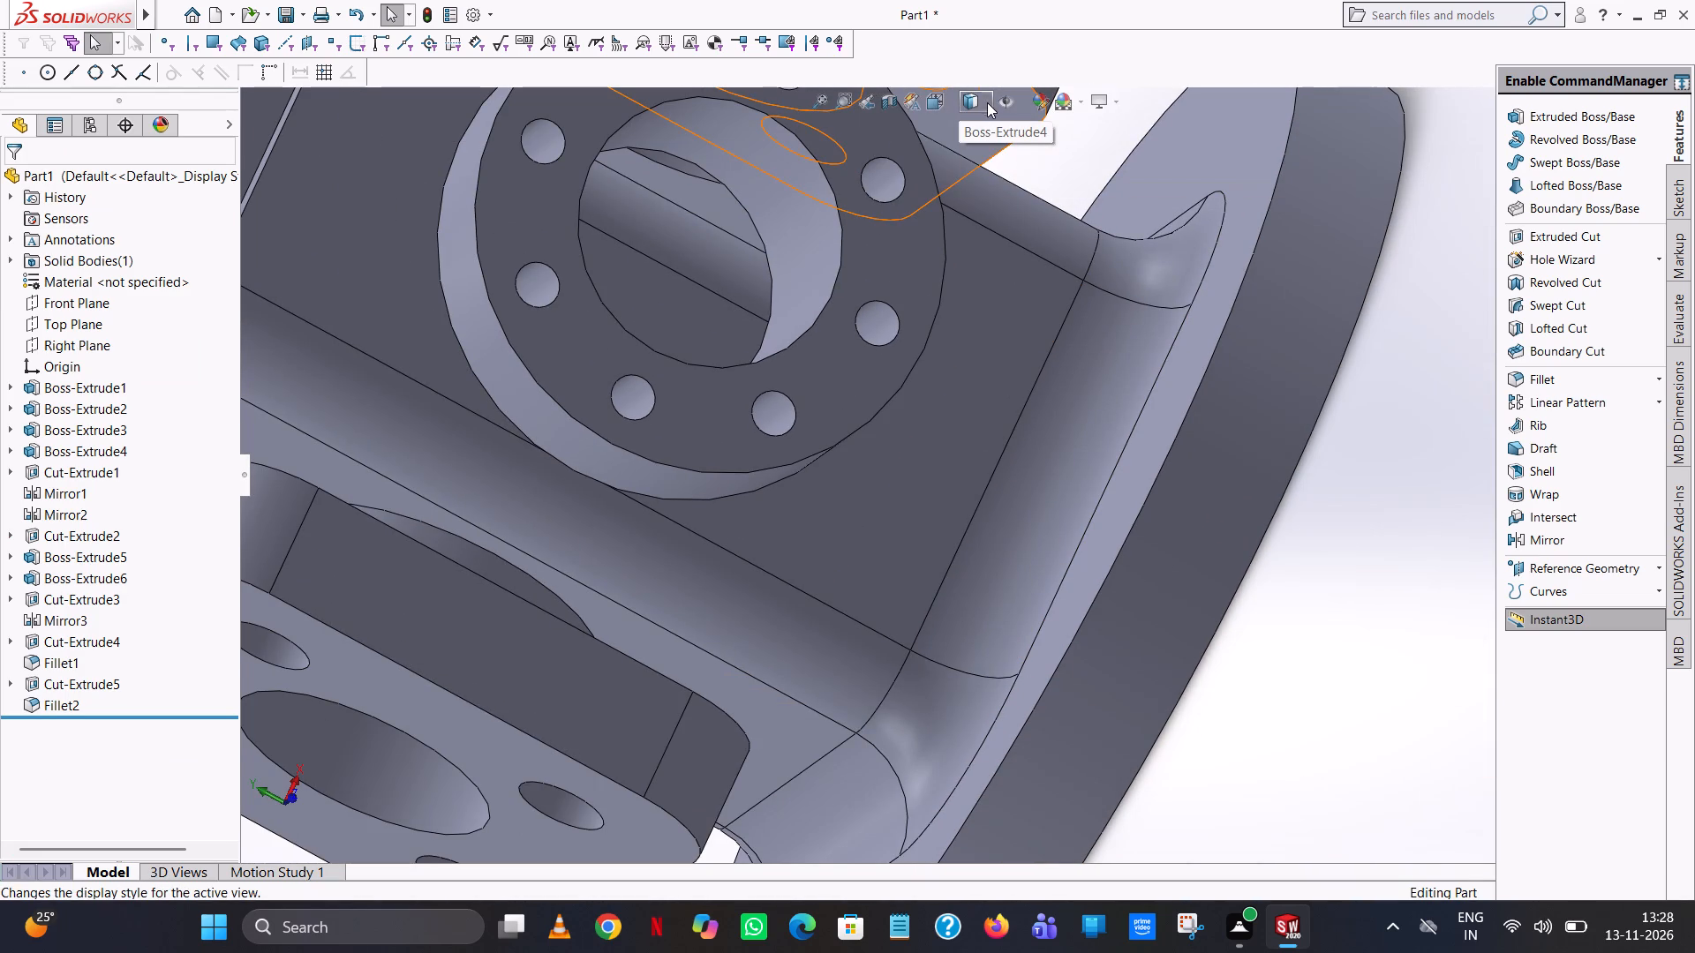
click(977, 222)
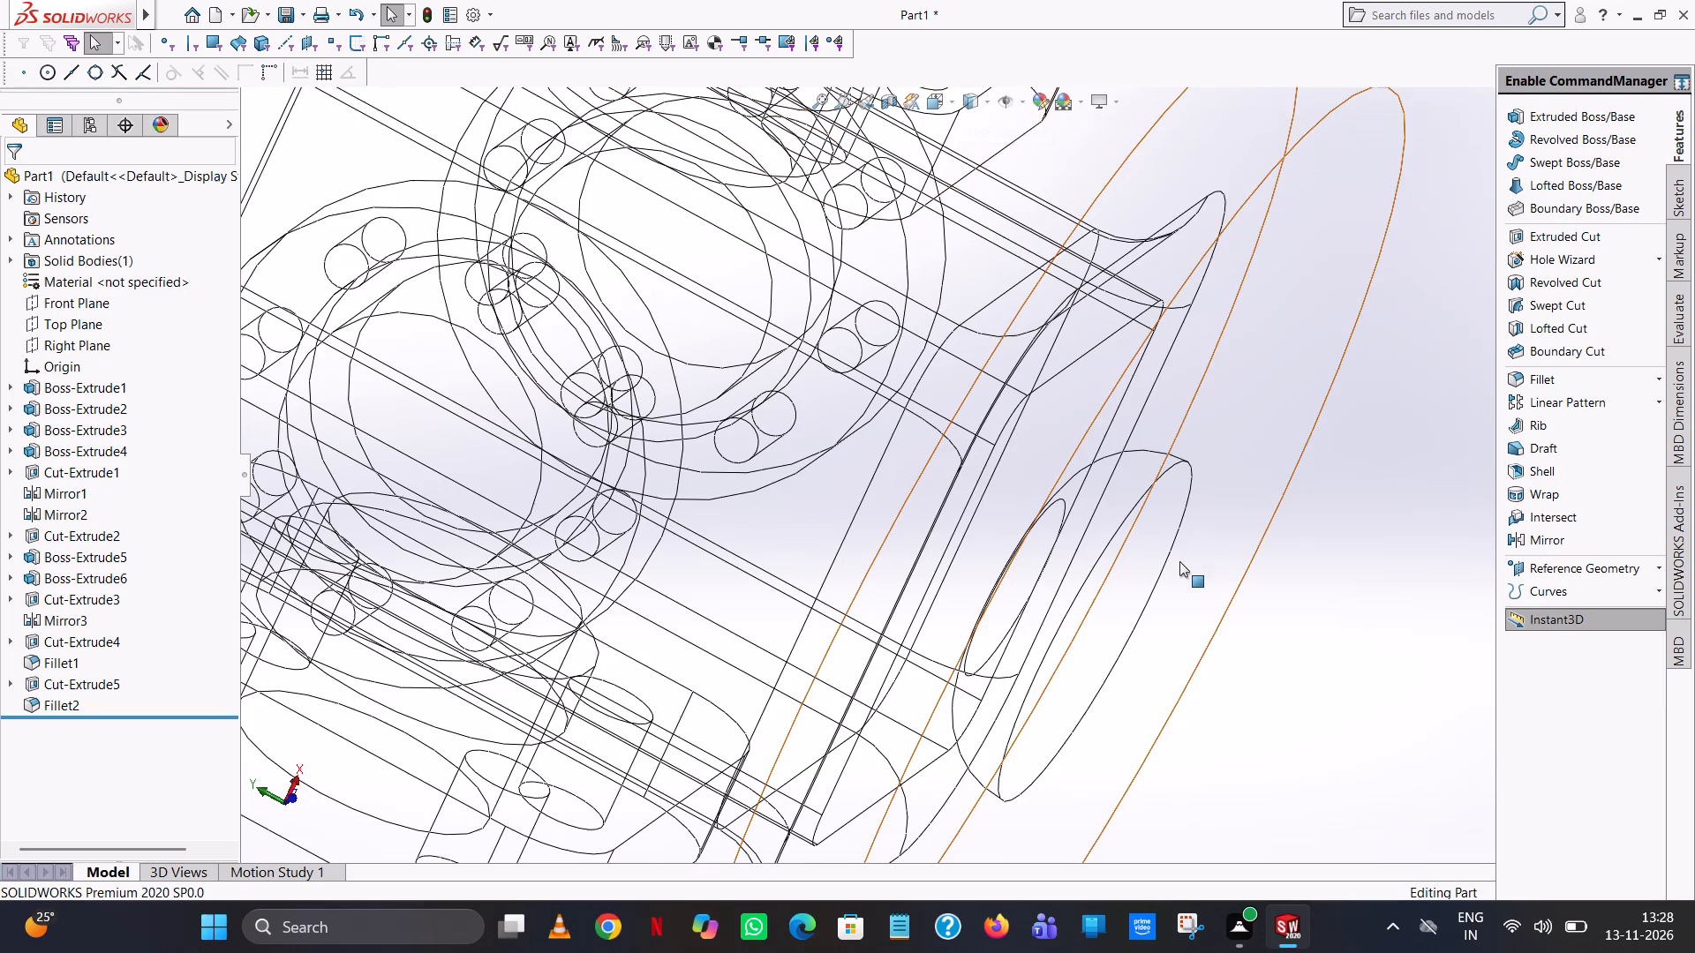
scroll(1179, 561, up, 3)
middle_drag(1201, 527, 1395, 180)
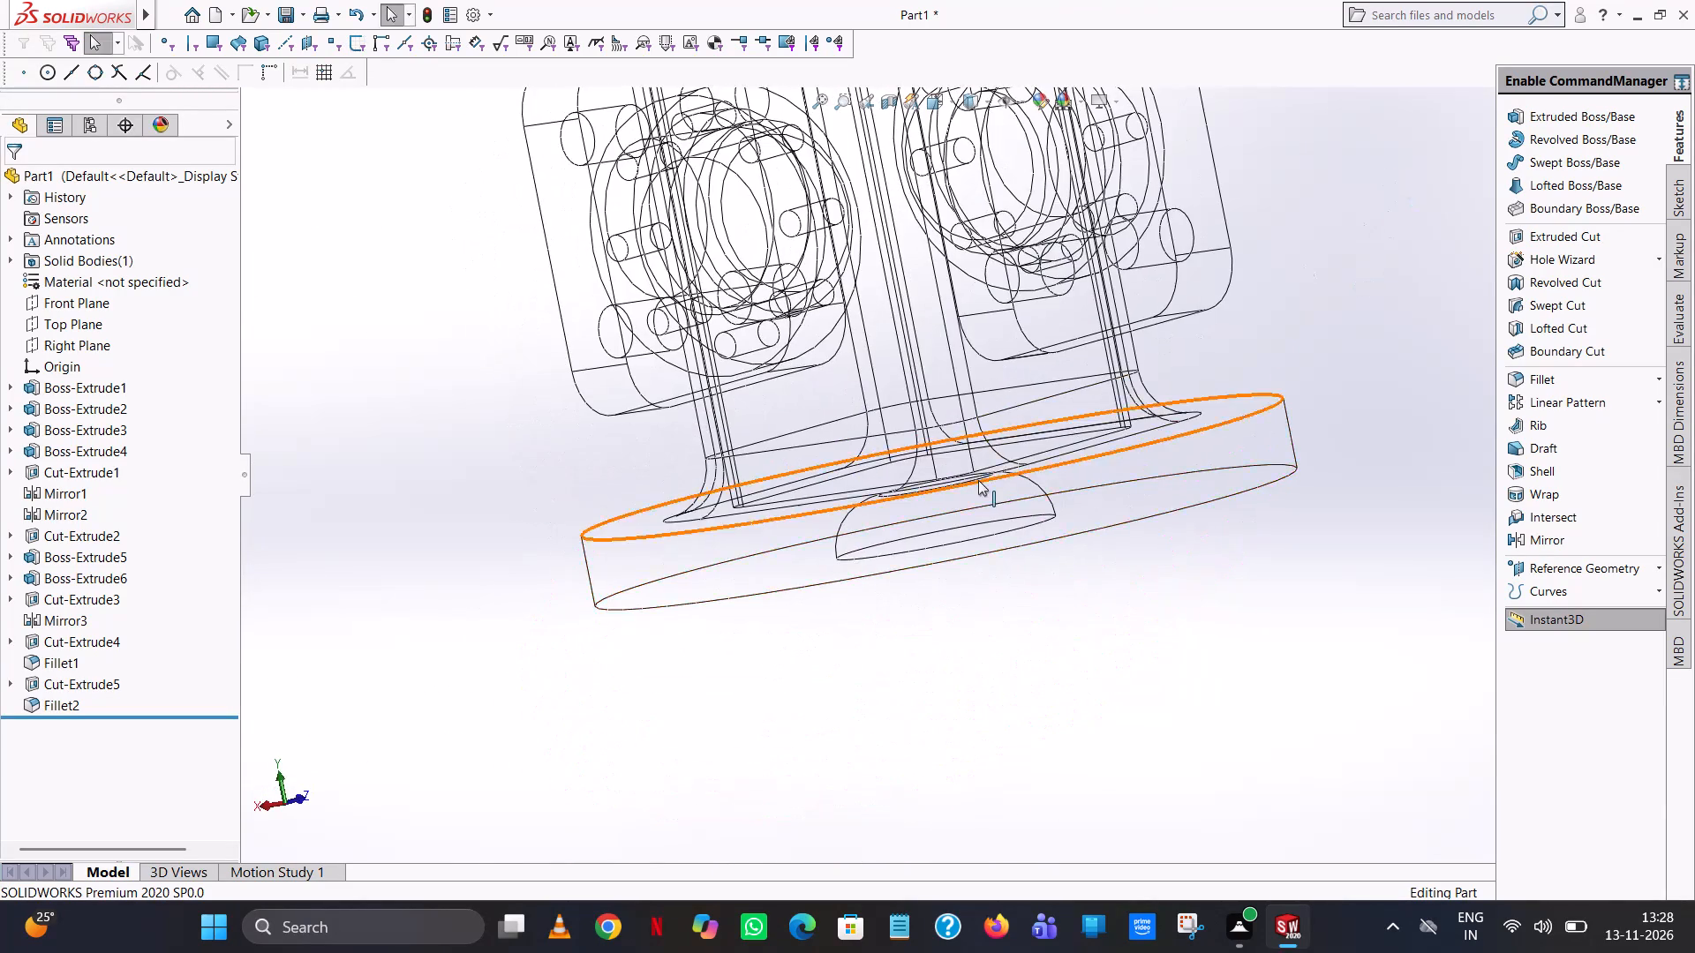
scroll(978, 482, down, 8)
middle_drag(979, 482, 974, 455)
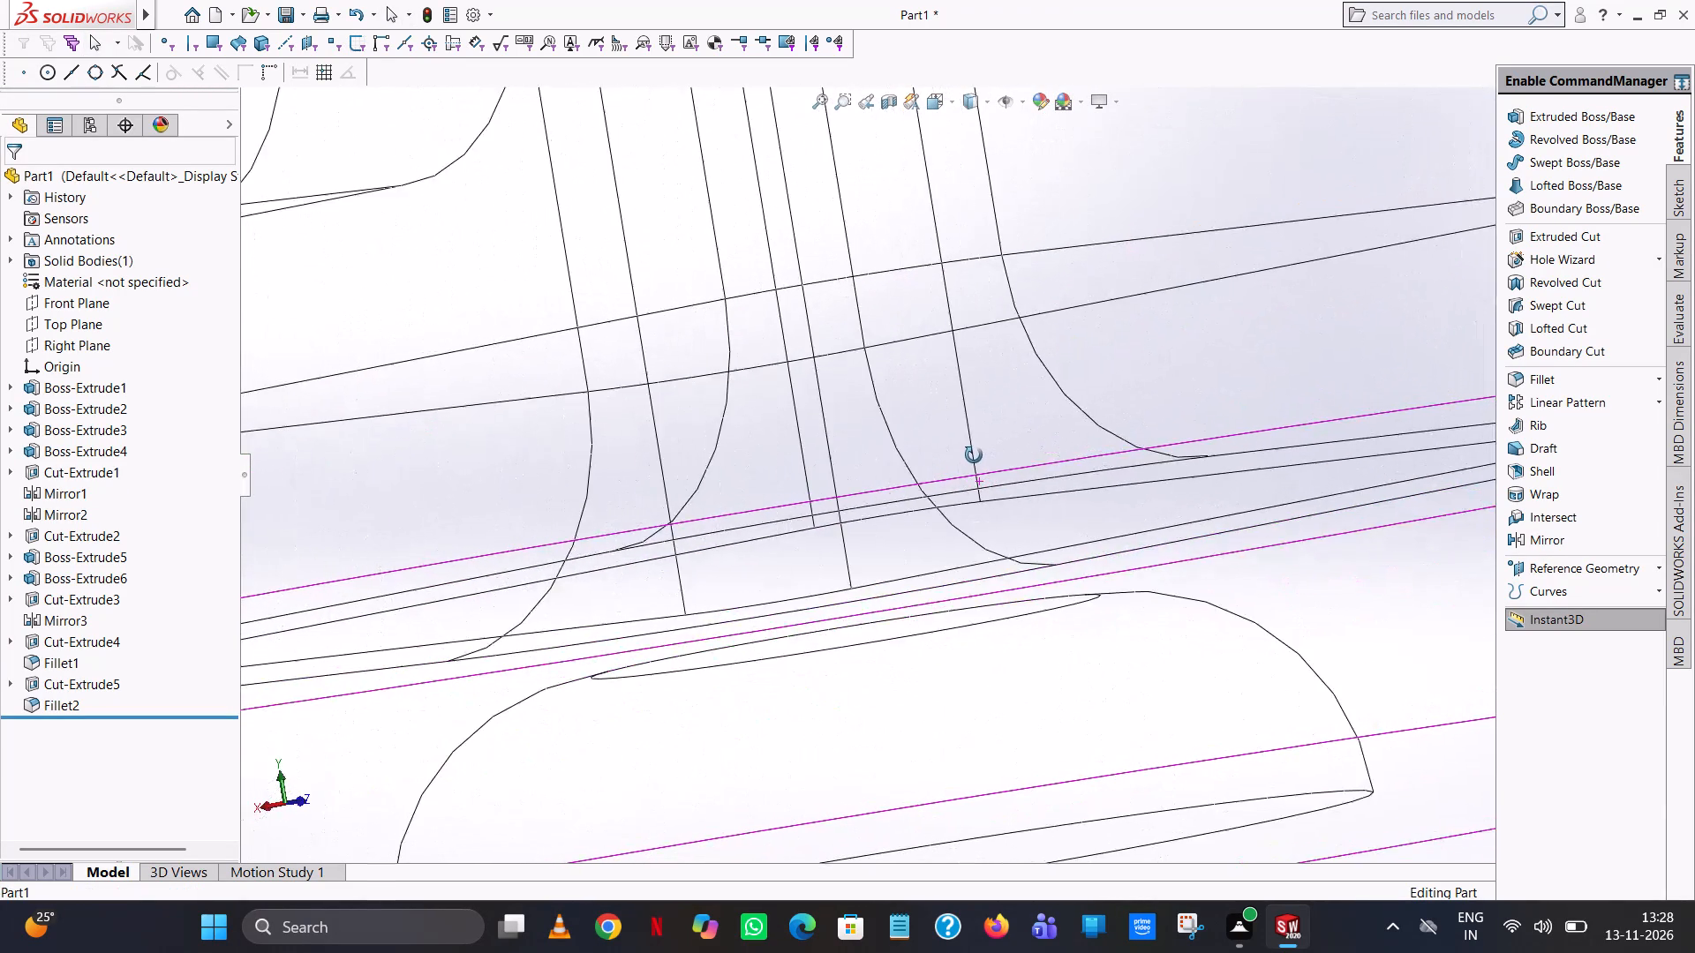
middle_drag(974, 455, 974, 460)
scroll(974, 460, up, 2)
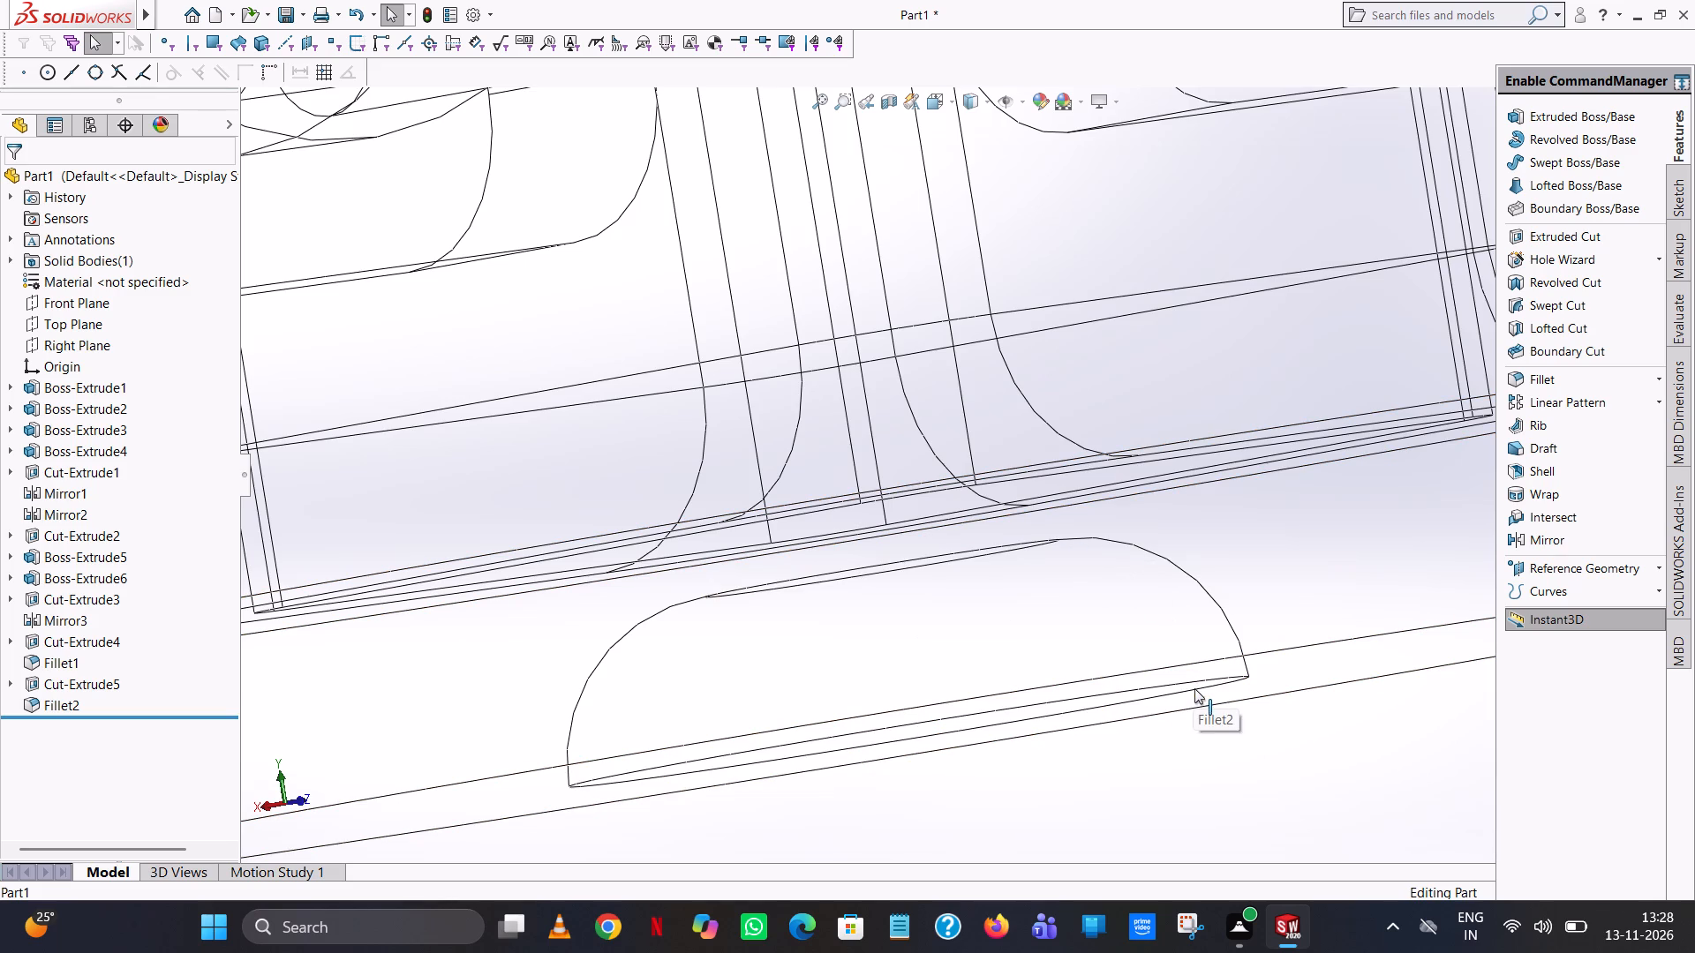
middle_drag(1152, 728, 1139, 618)
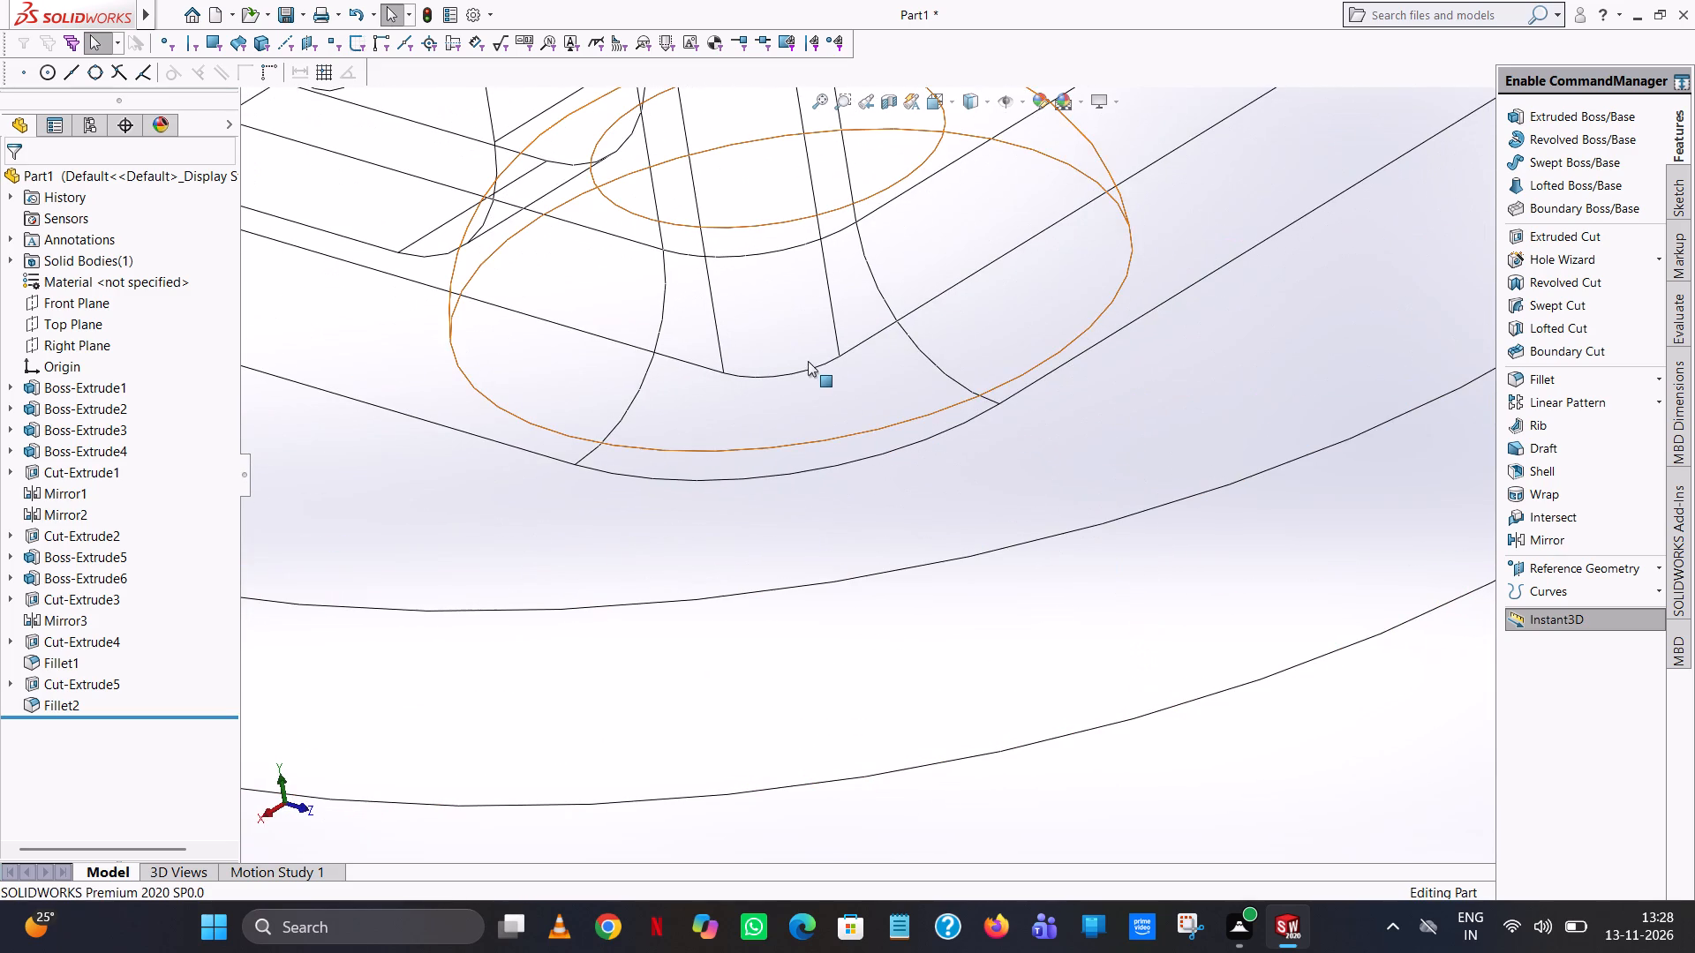
scroll(959, 285, up, 3)
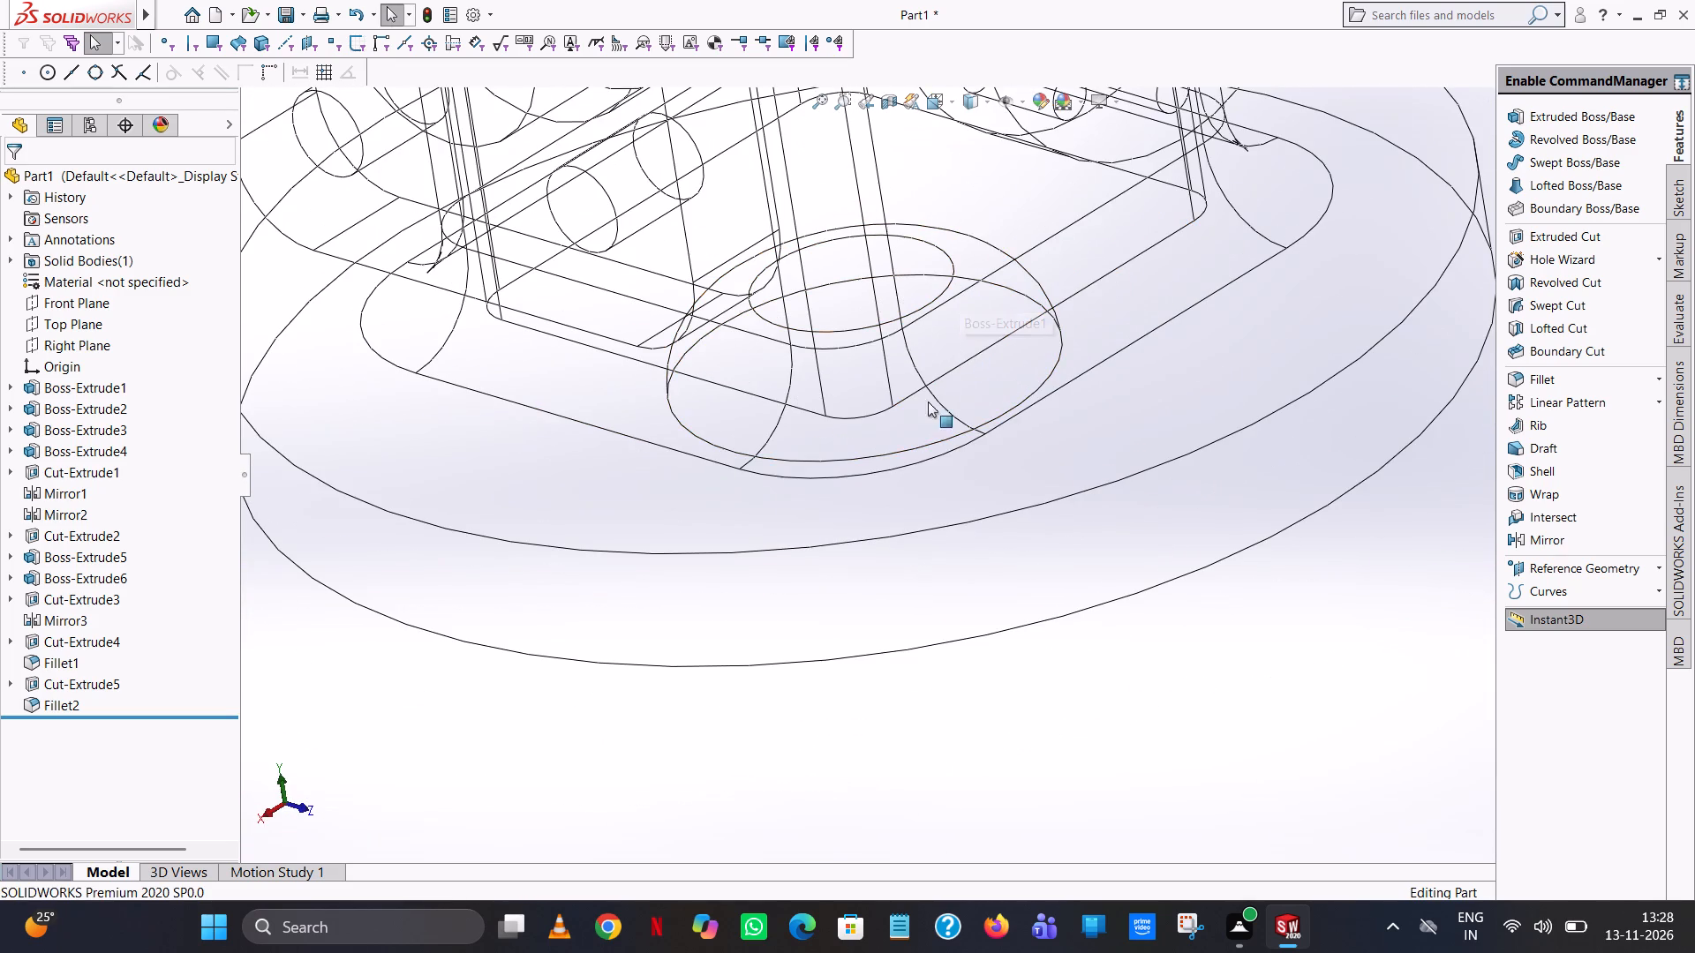
scroll(966, 376, up, 4)
middle_drag(967, 379, 991, 439)
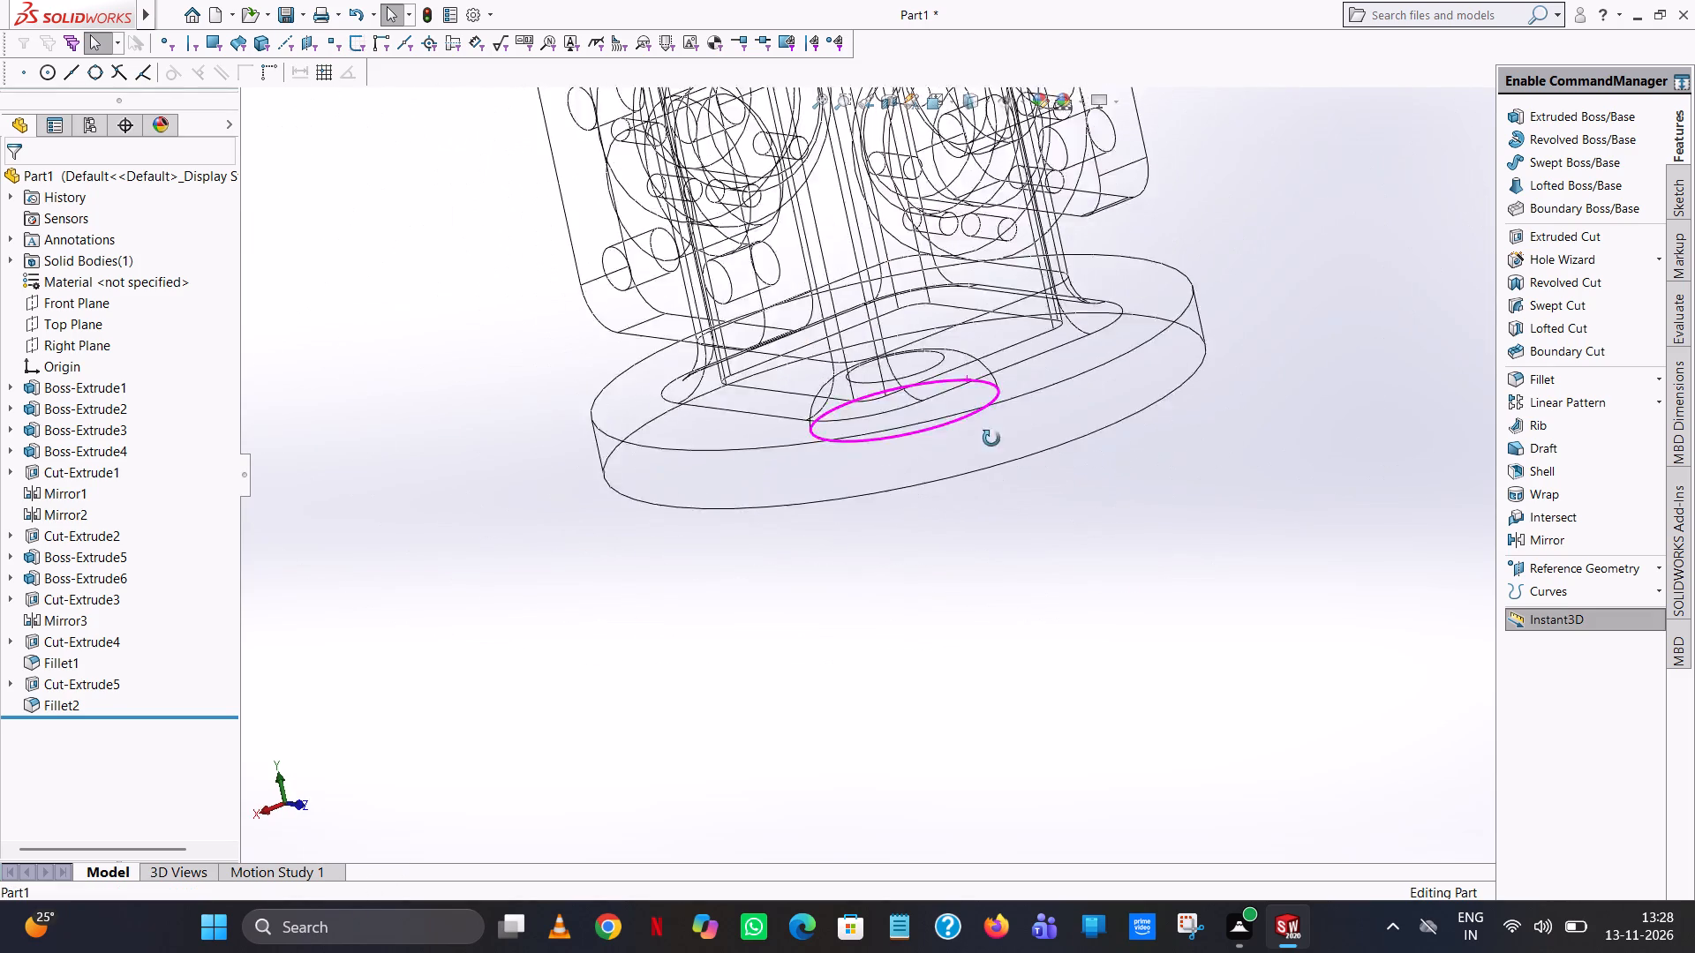
middle_drag(991, 439, 1079, 502)
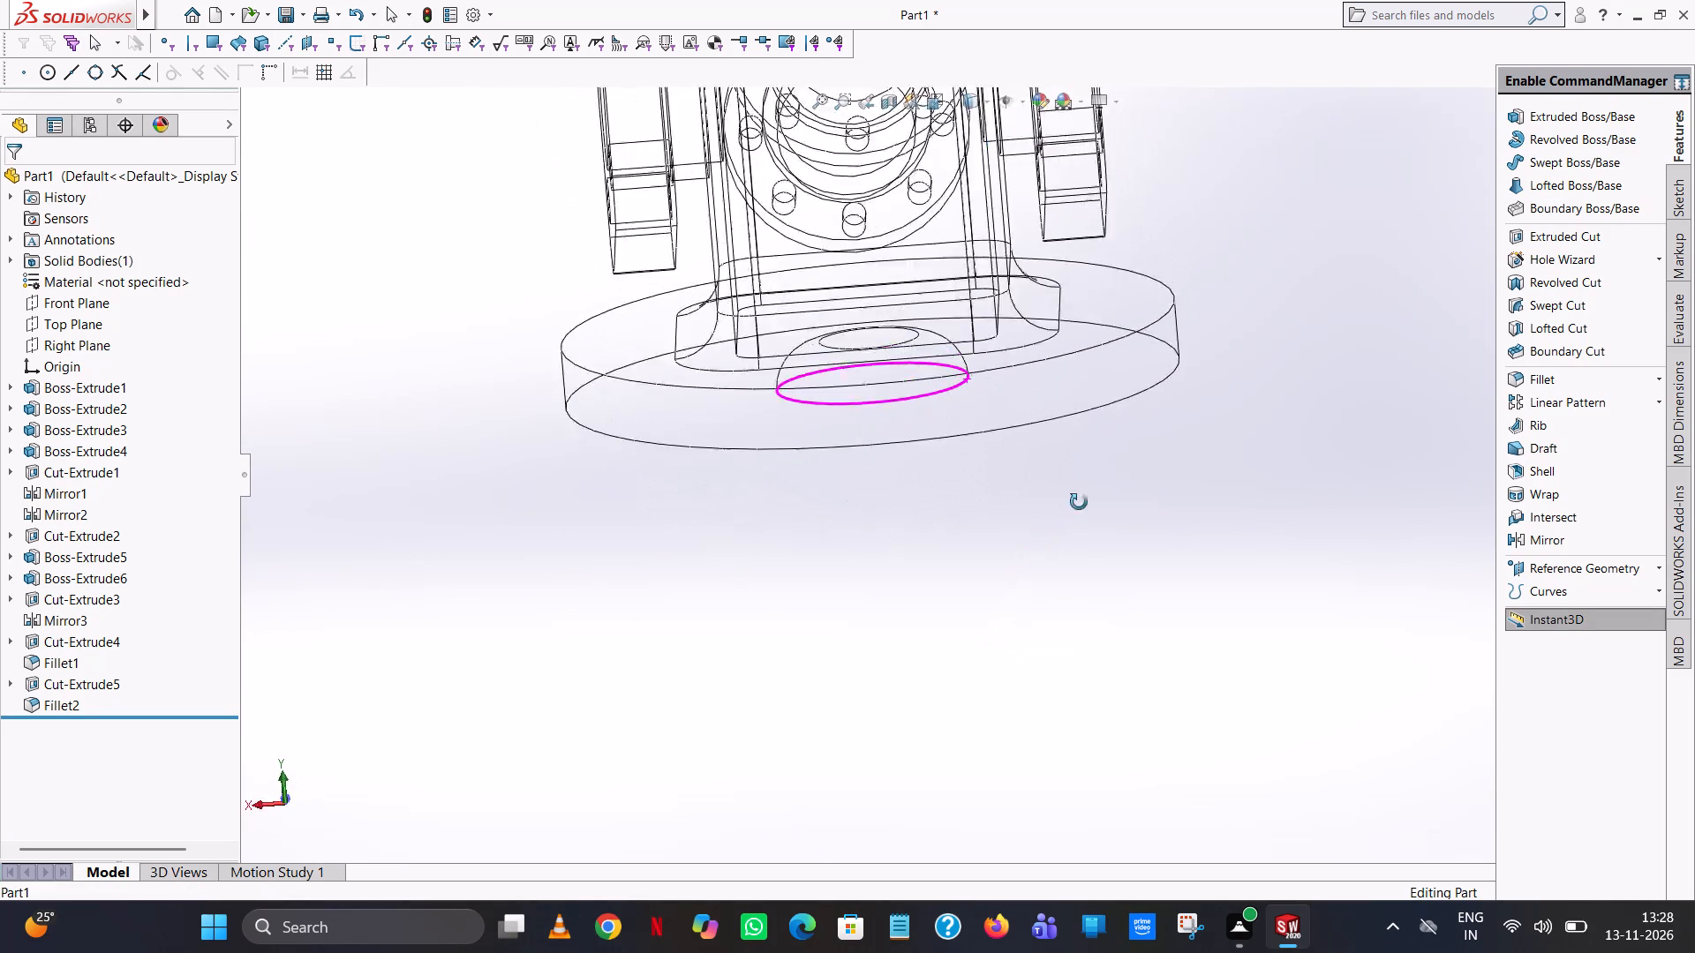
middle_drag(1079, 502, 960, 642)
scroll(919, 342, up, 4)
middle_drag(923, 343, 944, 425)
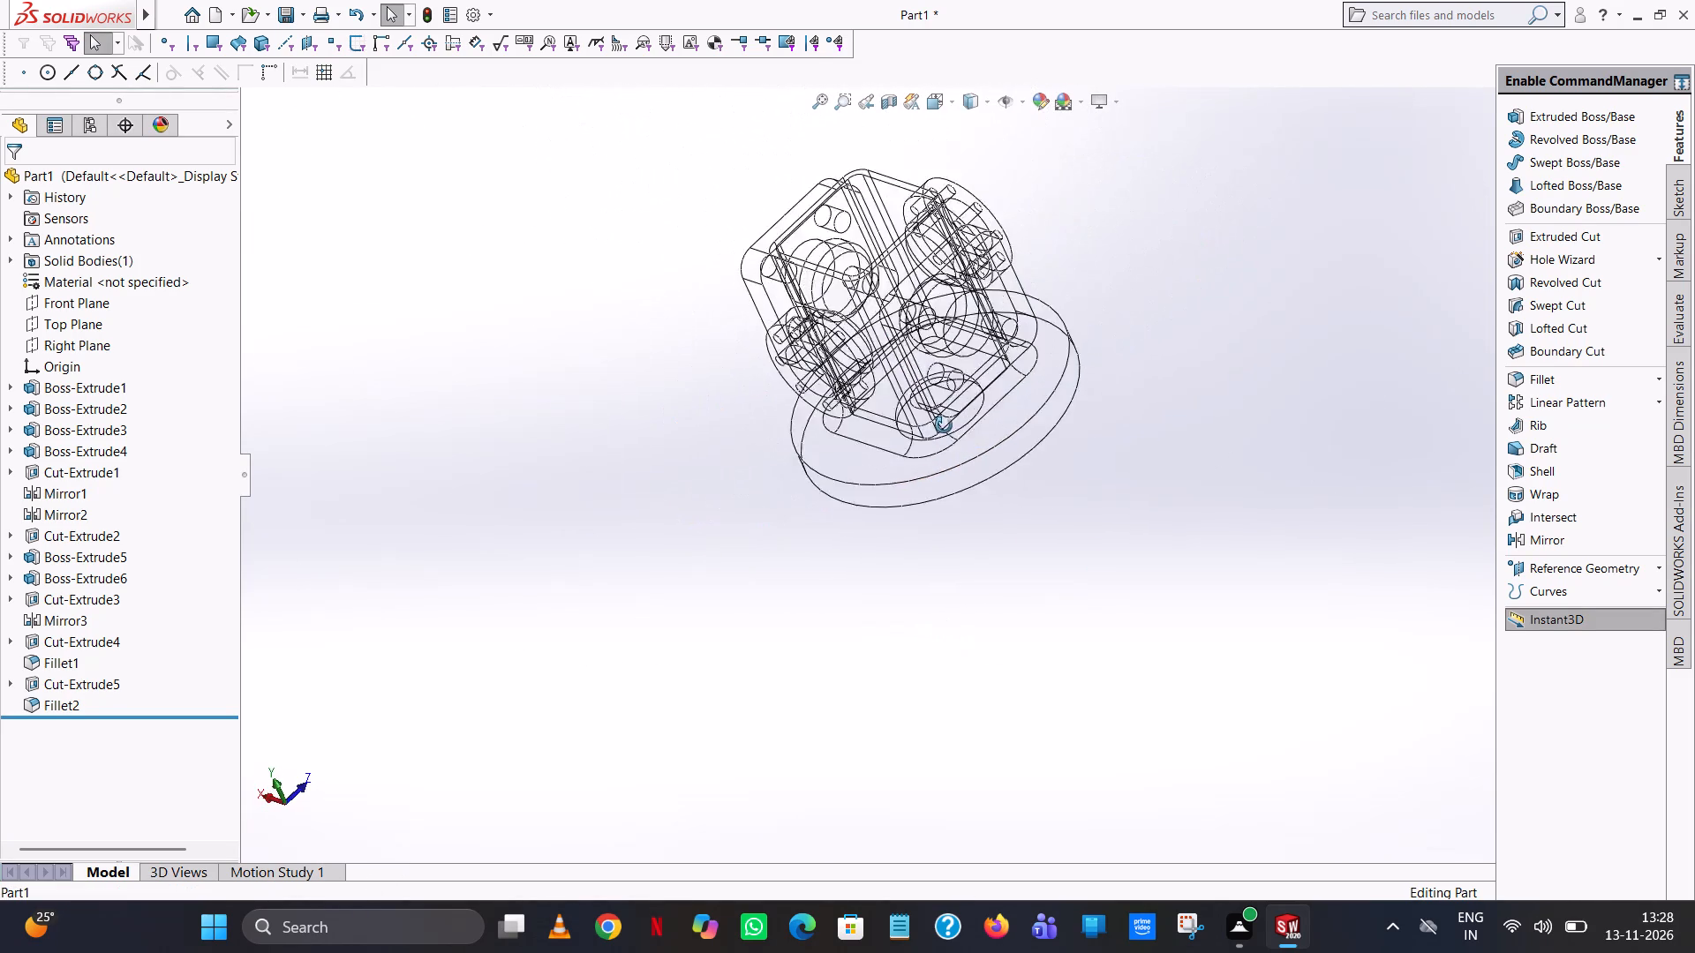
middle_drag(944, 425, 972, 578)
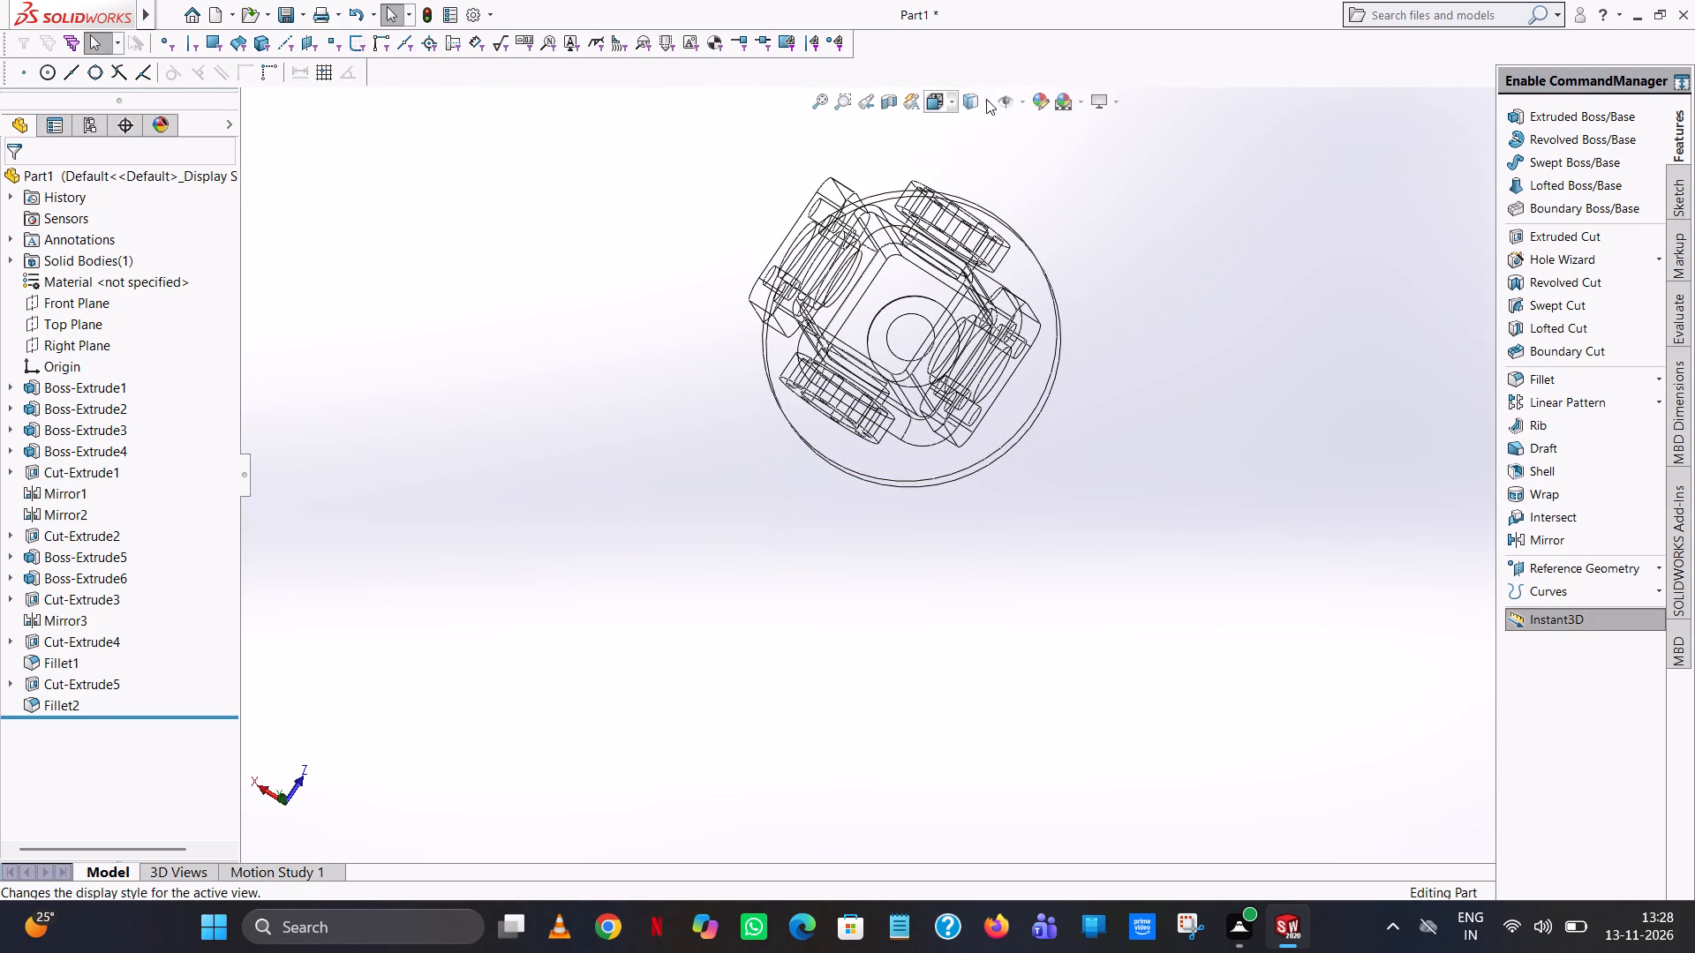
click(987, 99)
click(971, 117)
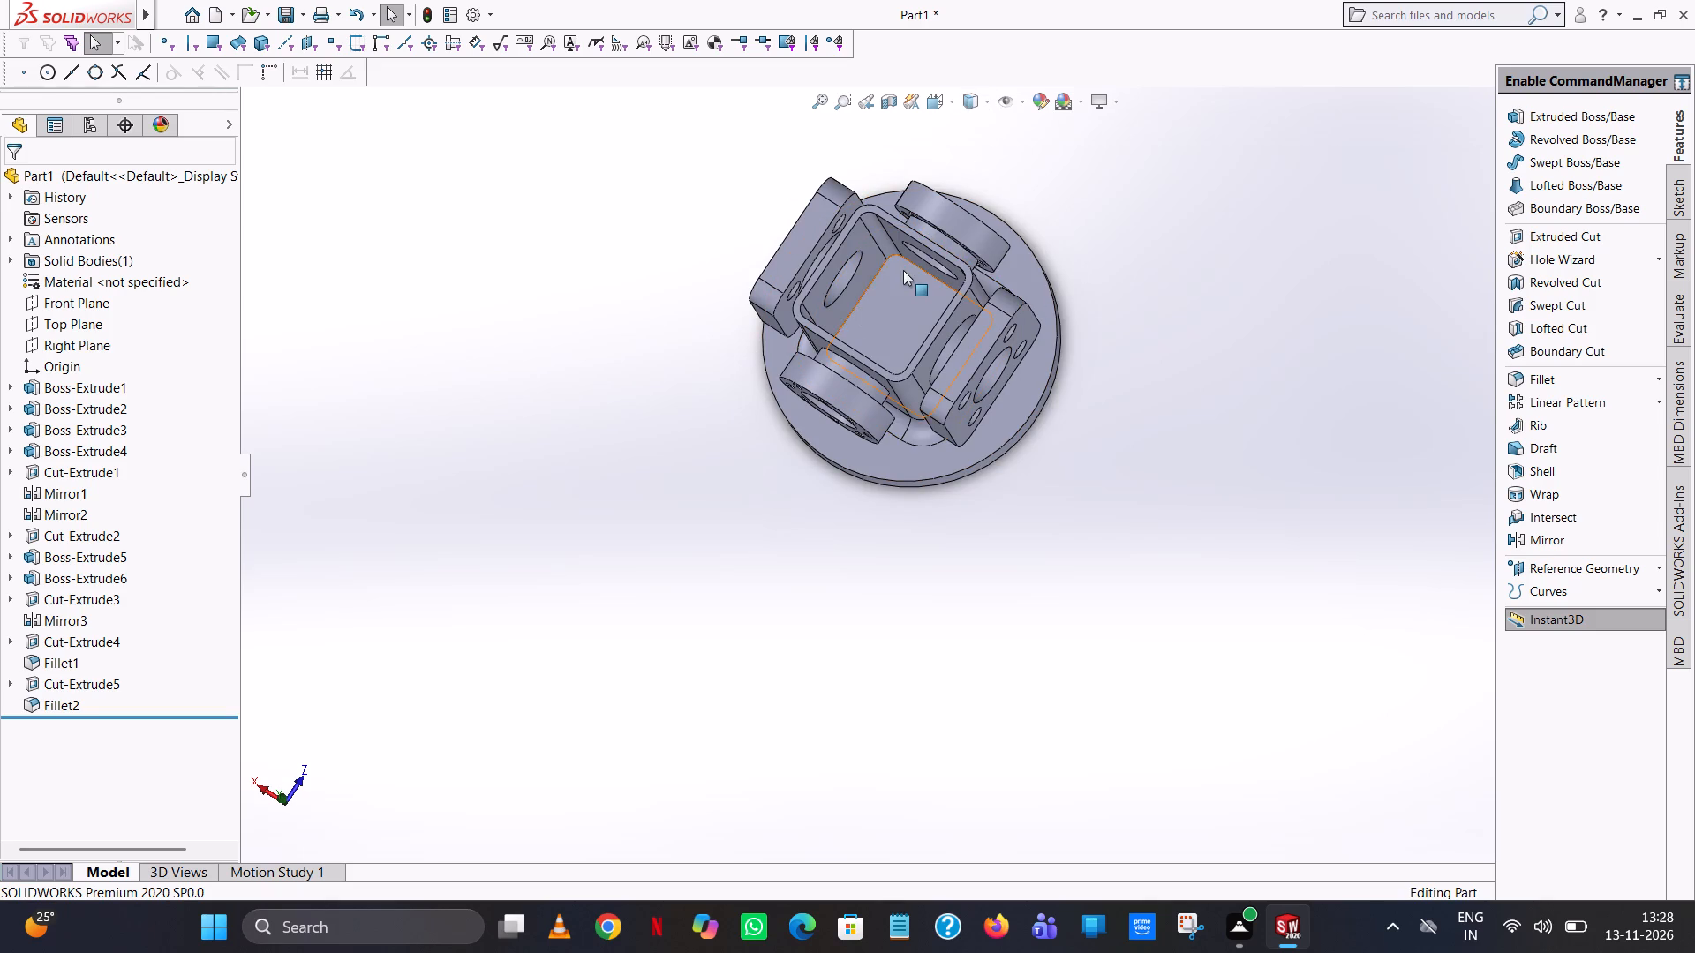
scroll(904, 274, down, 1)
middle_drag(904, 323, 1002, 424)
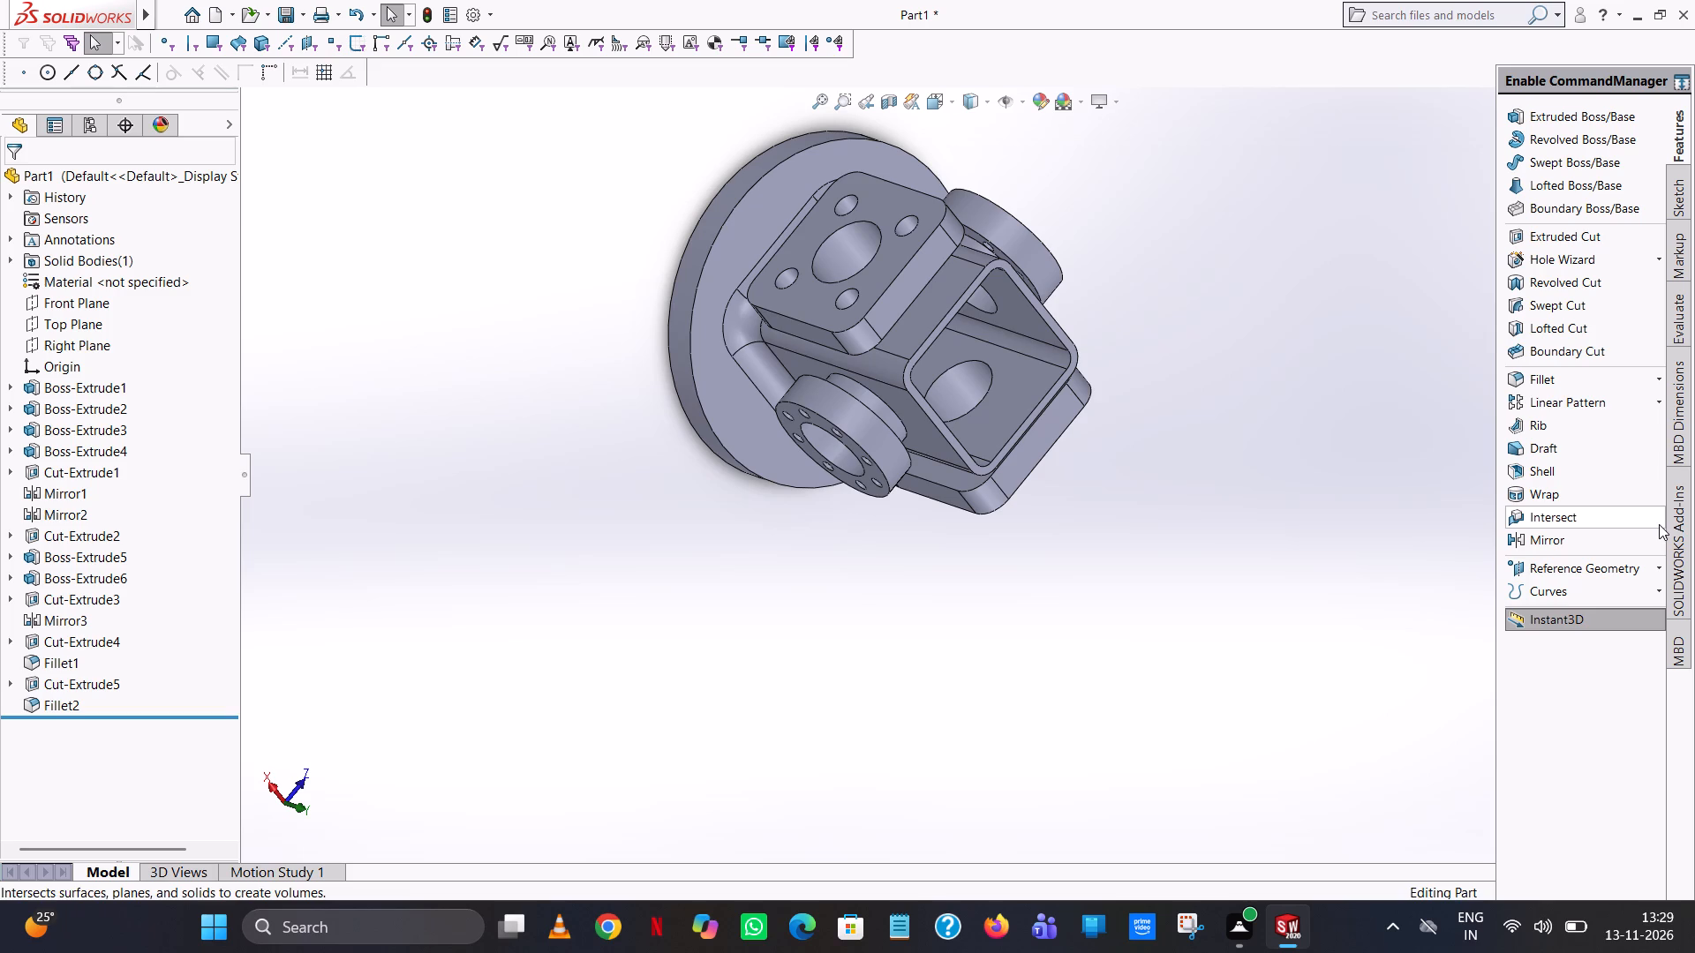
Start an extruded-cut sketch on the round base flange's column-side face and draw a circle of 32 mm radius centred on the origin.
click(1581, 243)
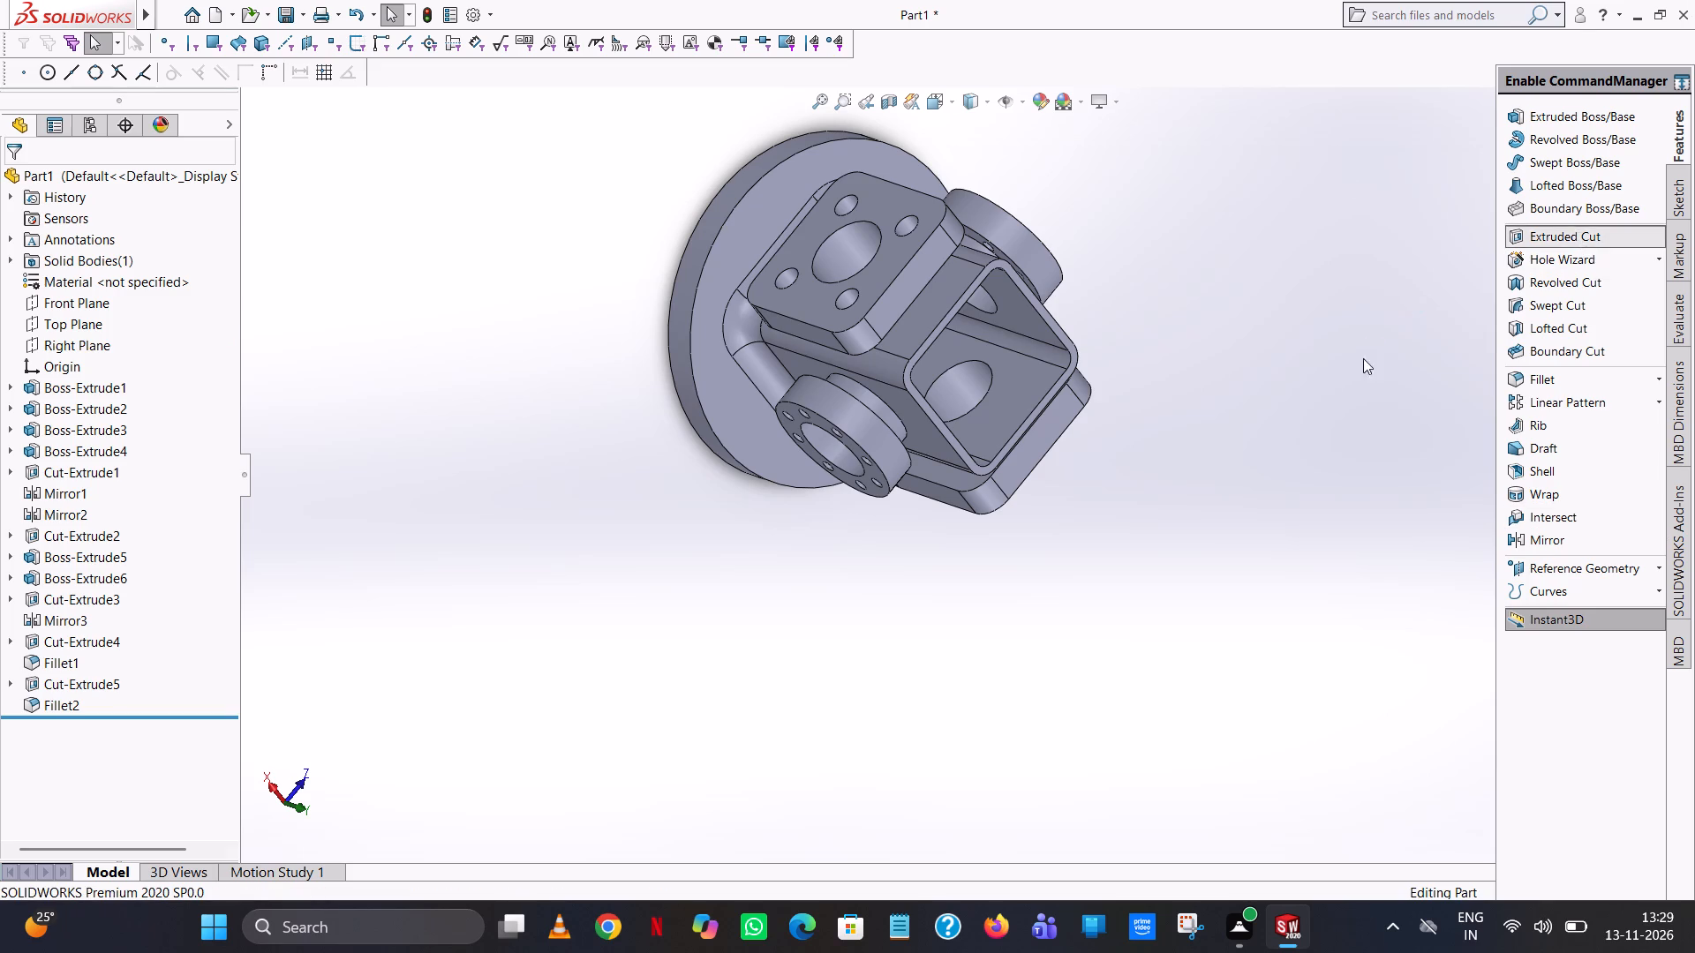
middle_drag(1188, 444, 1061, 331)
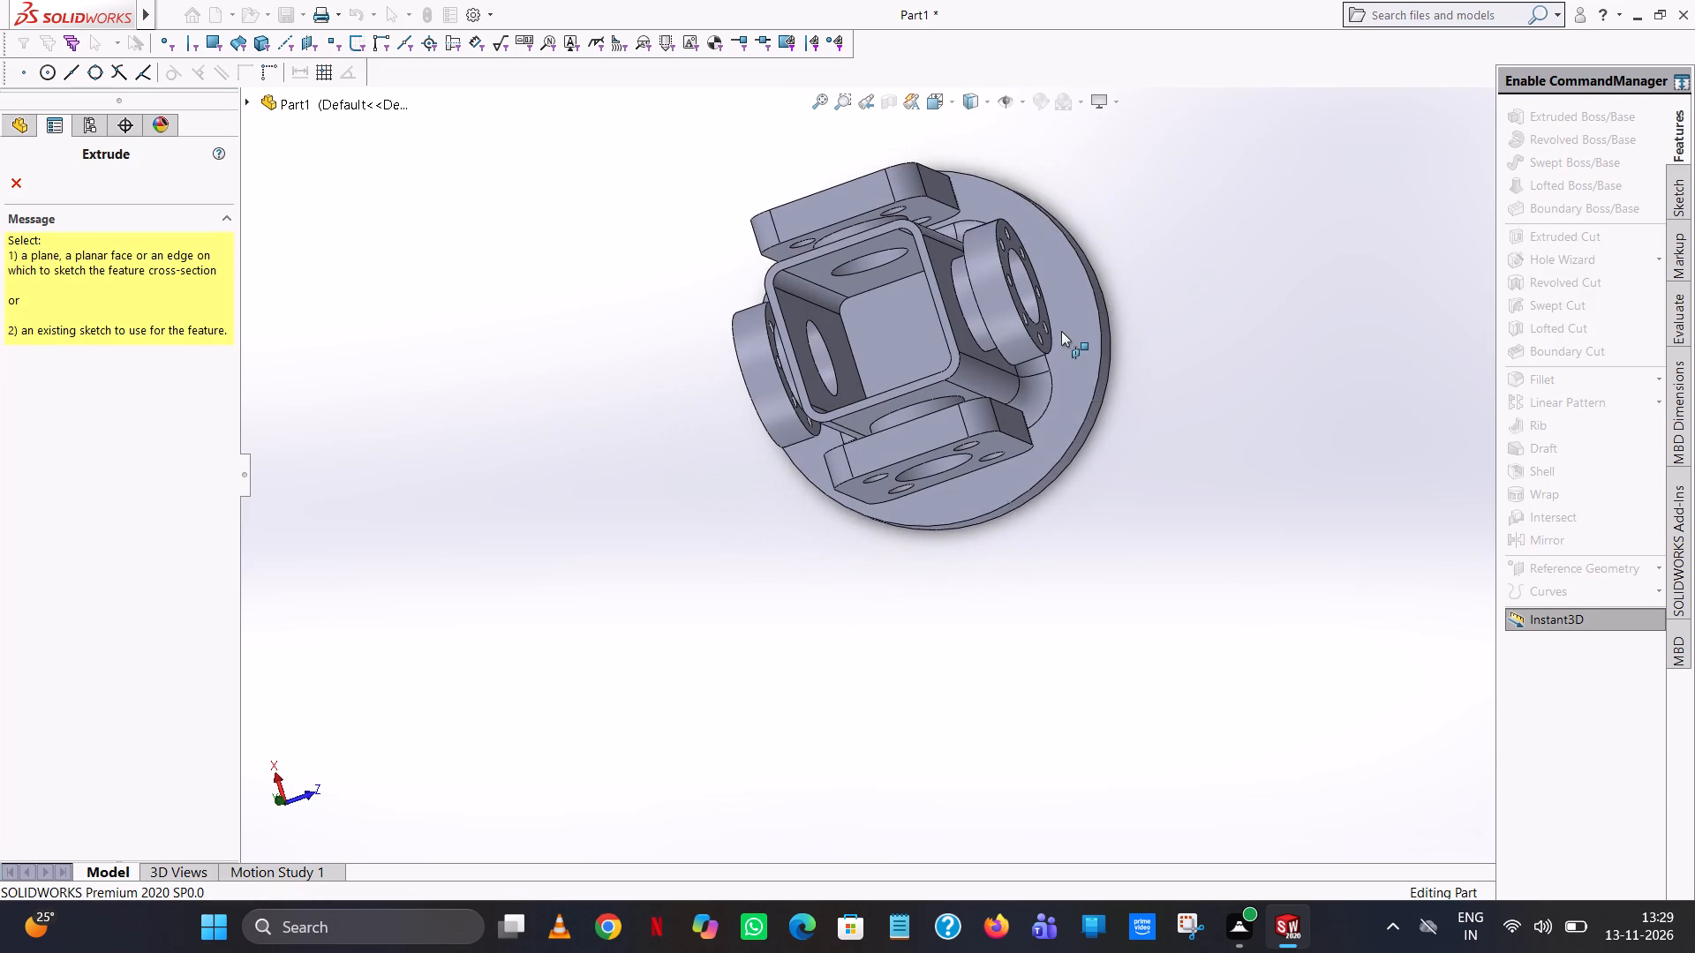
click(1062, 331)
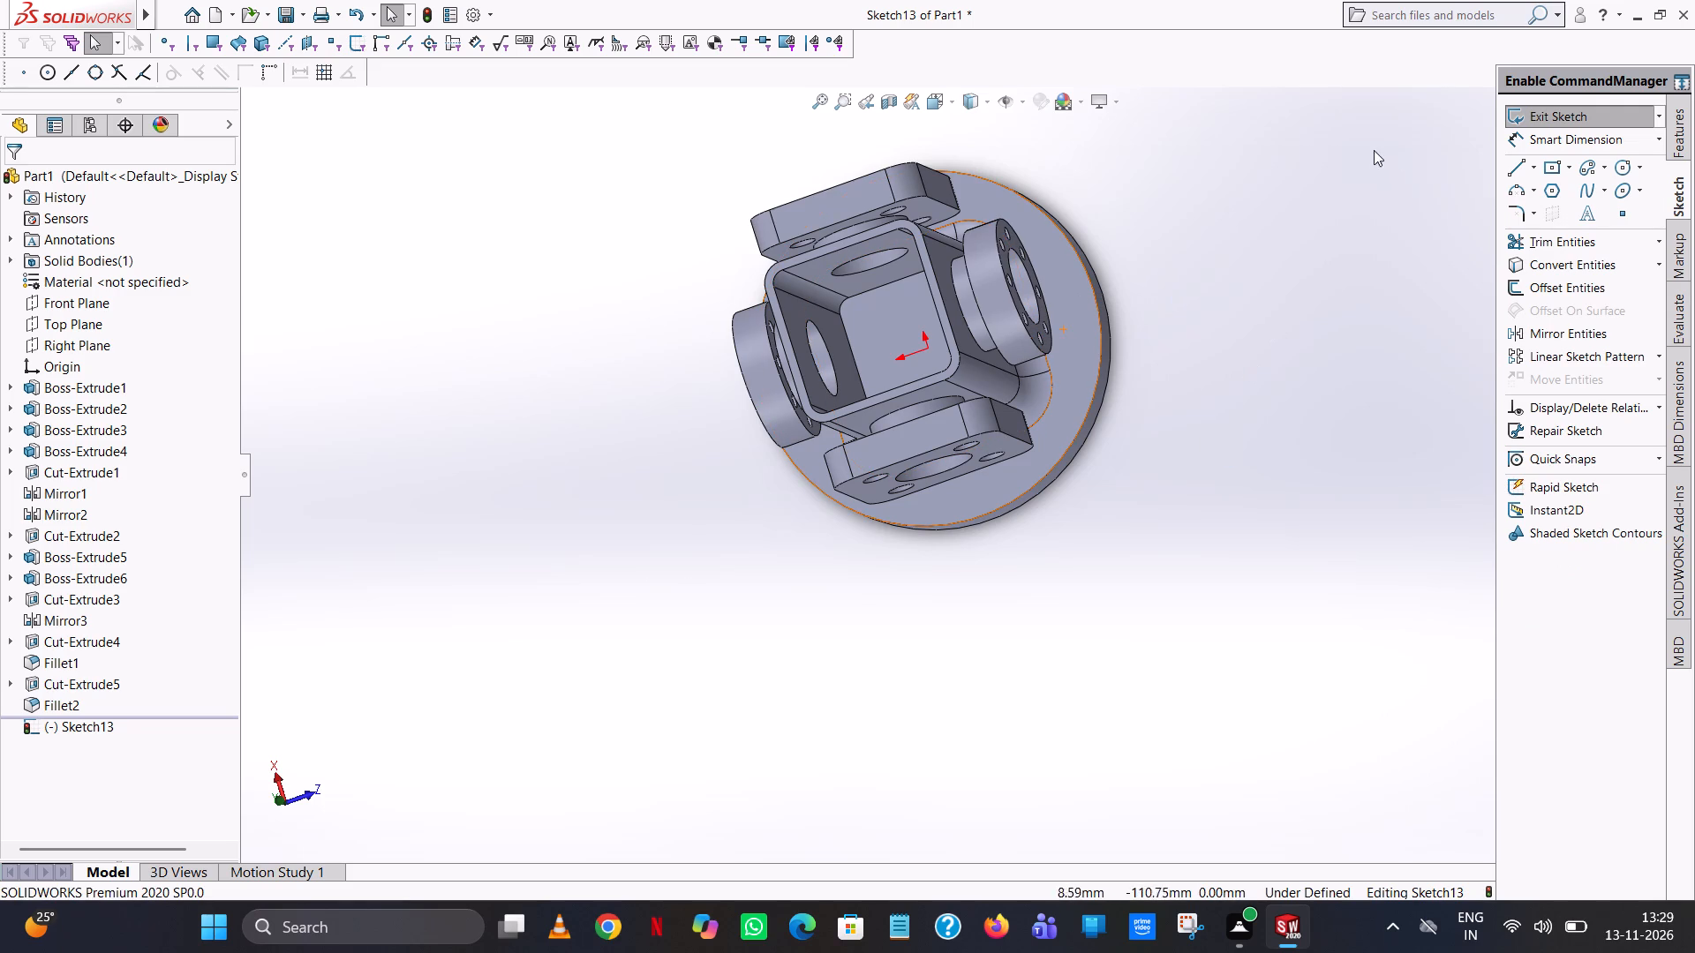
click(949, 96)
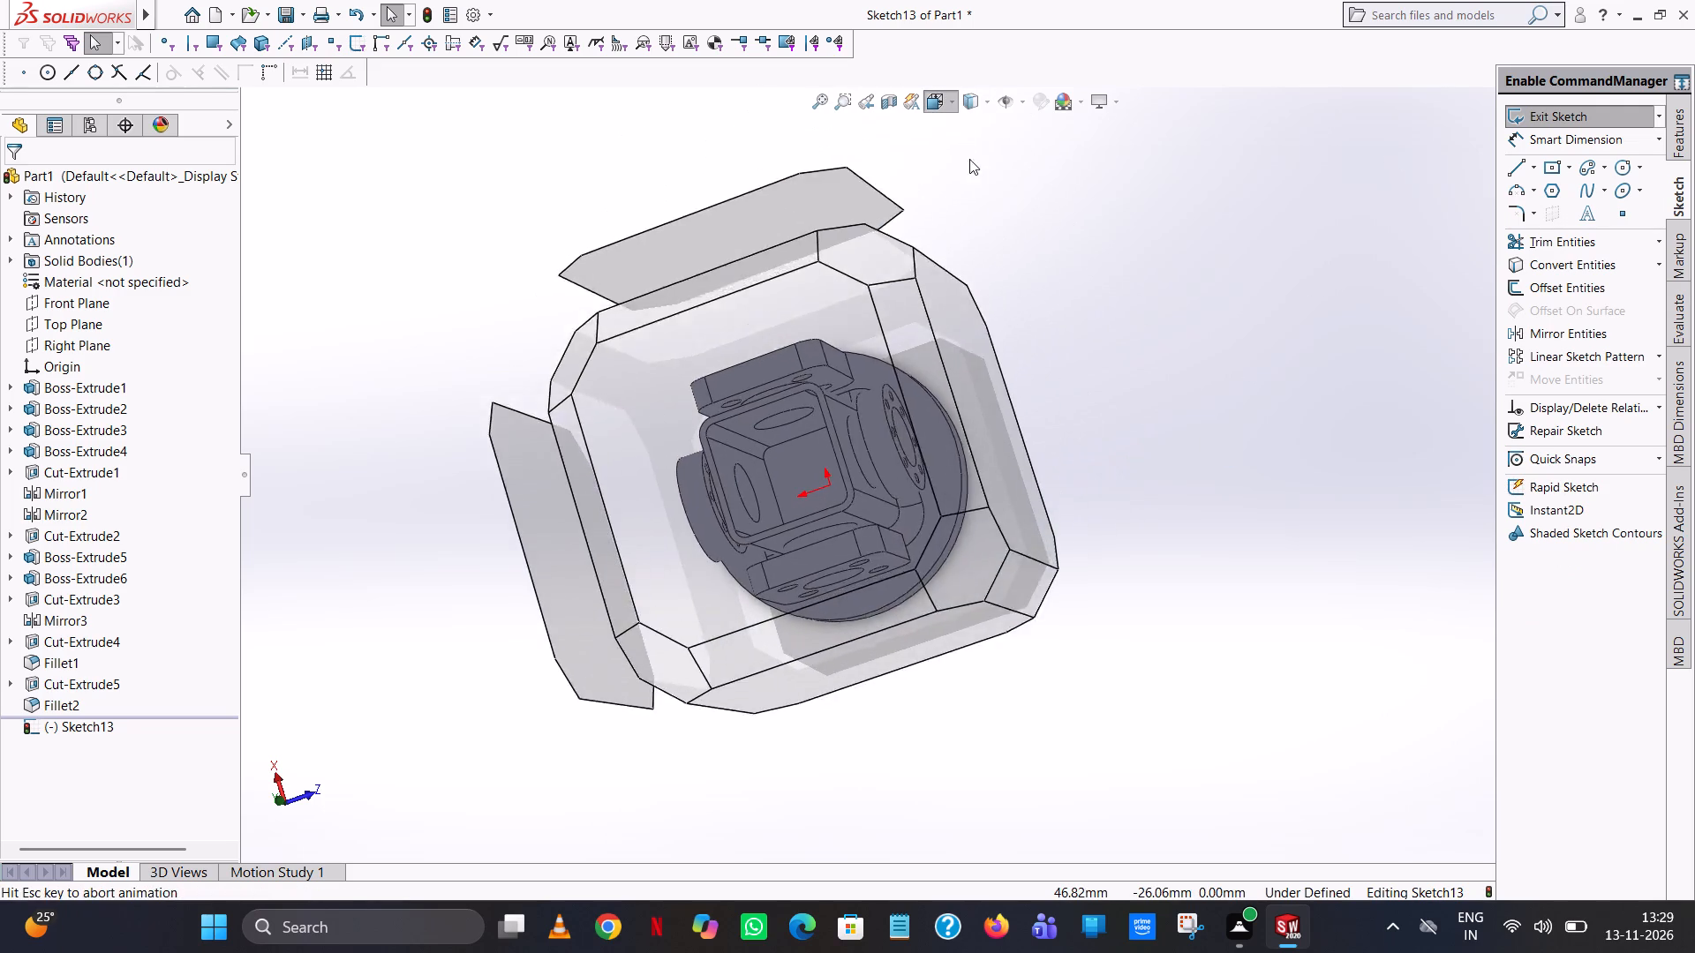
click(1031, 199)
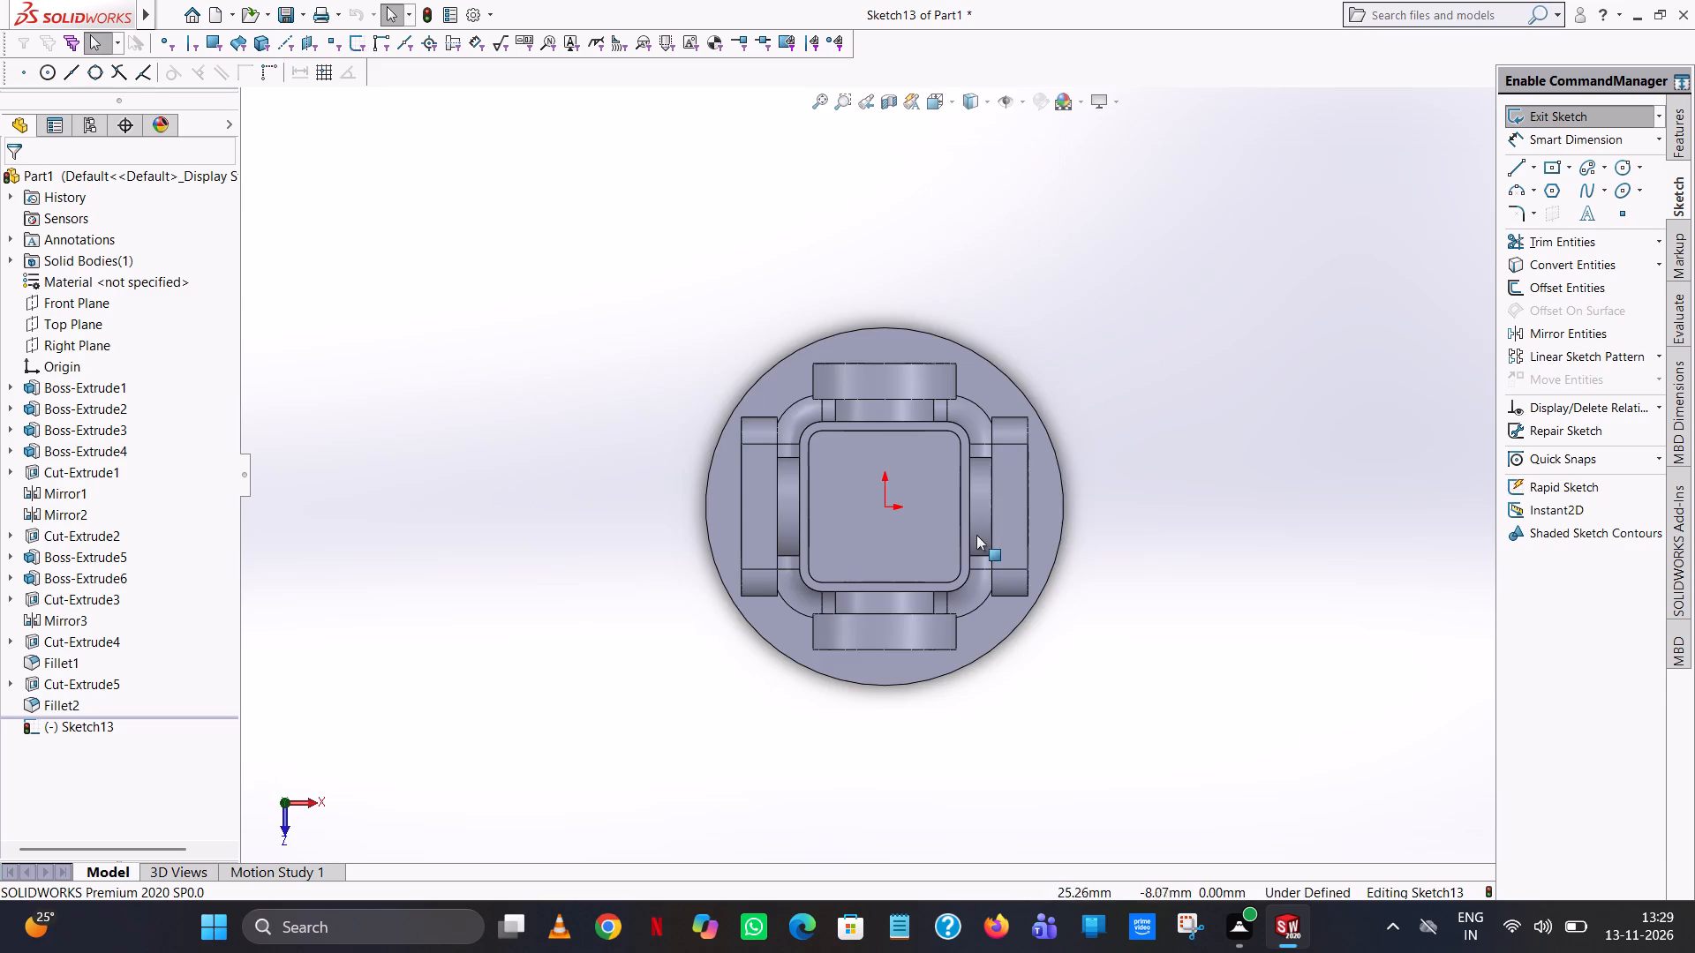
click(1623, 167)
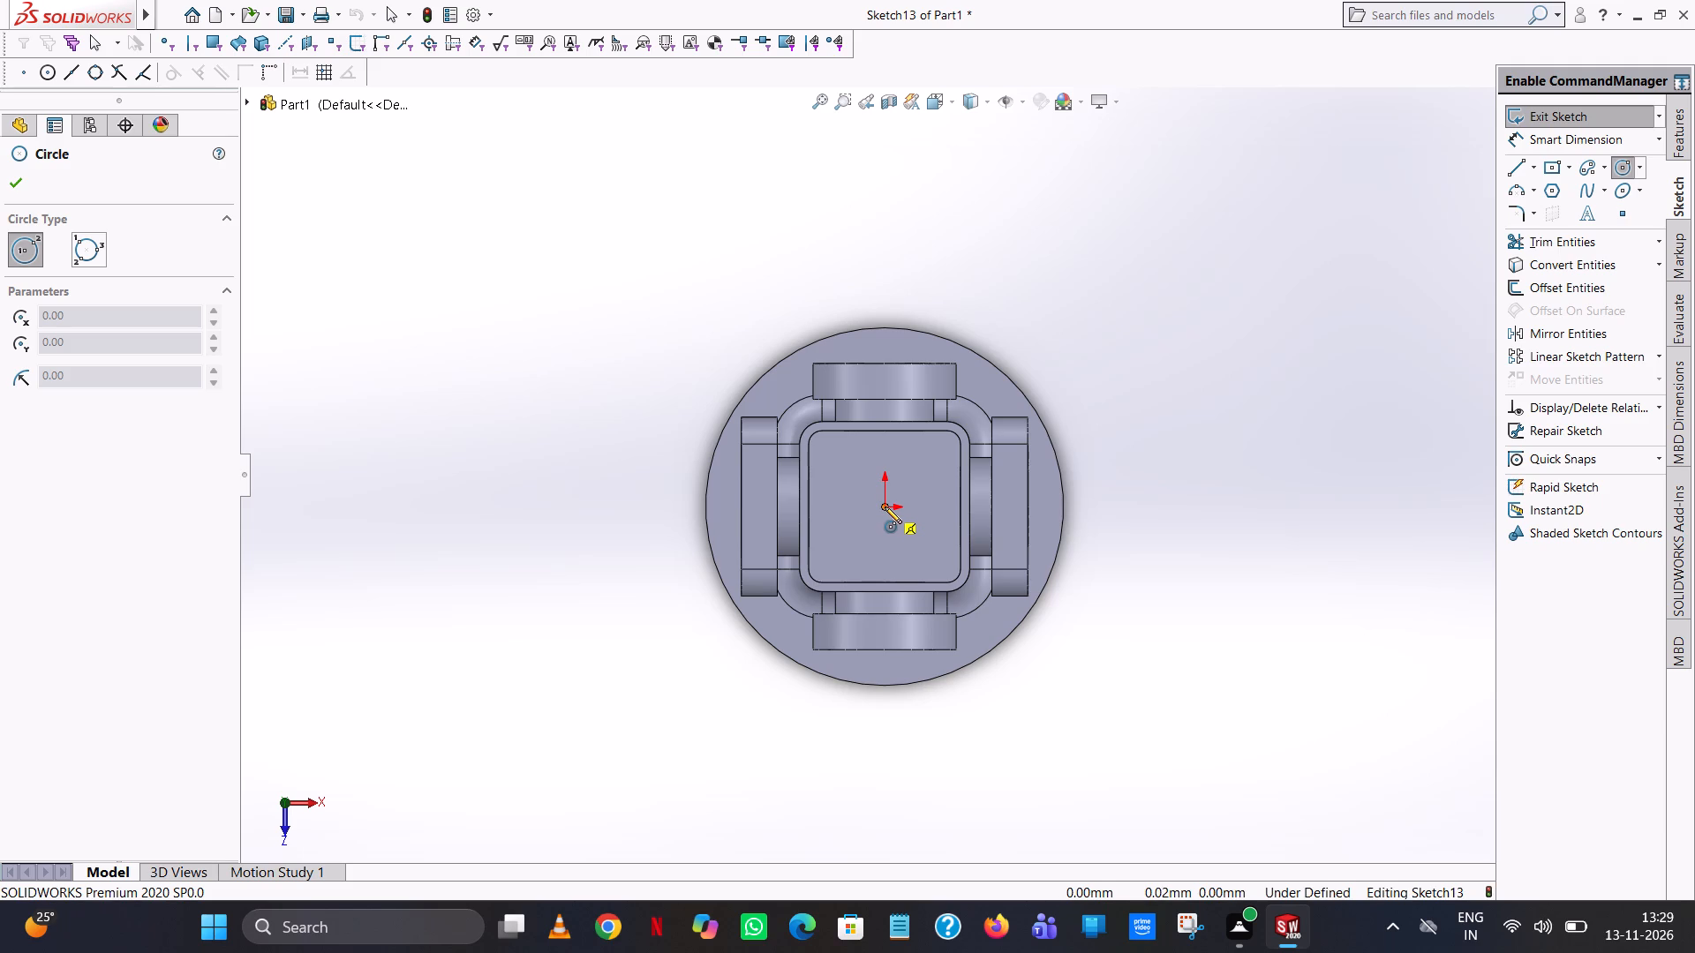
click(885, 507)
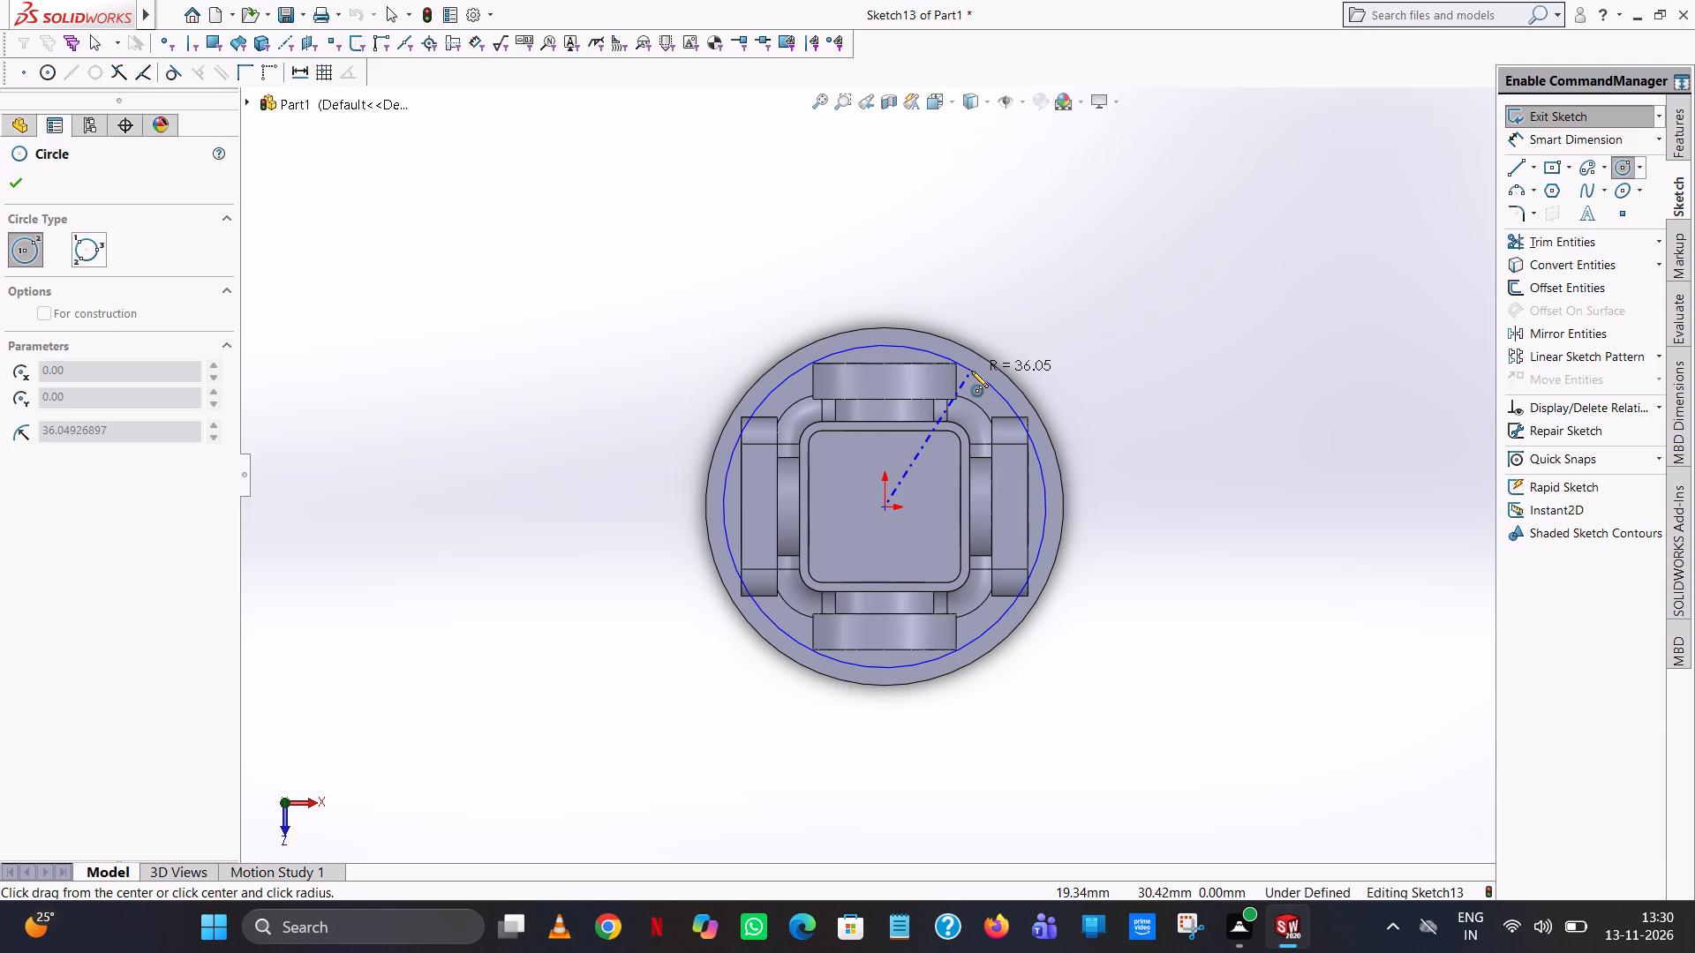
click(971, 371)
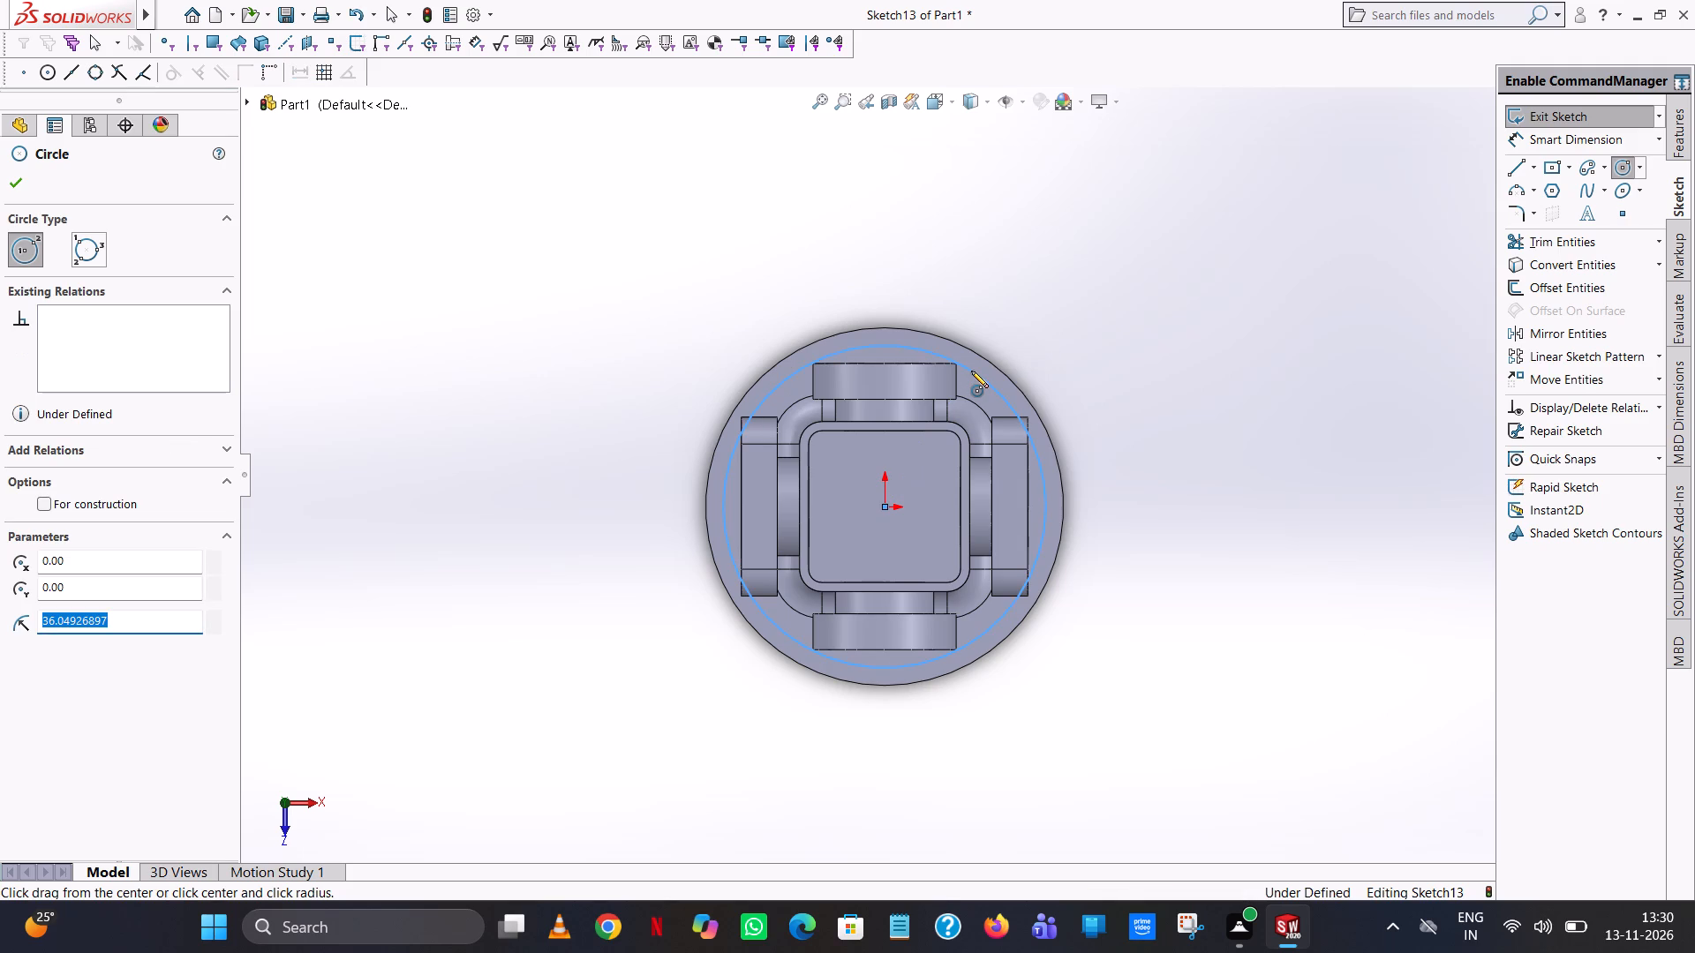
text(32)
key(Return)
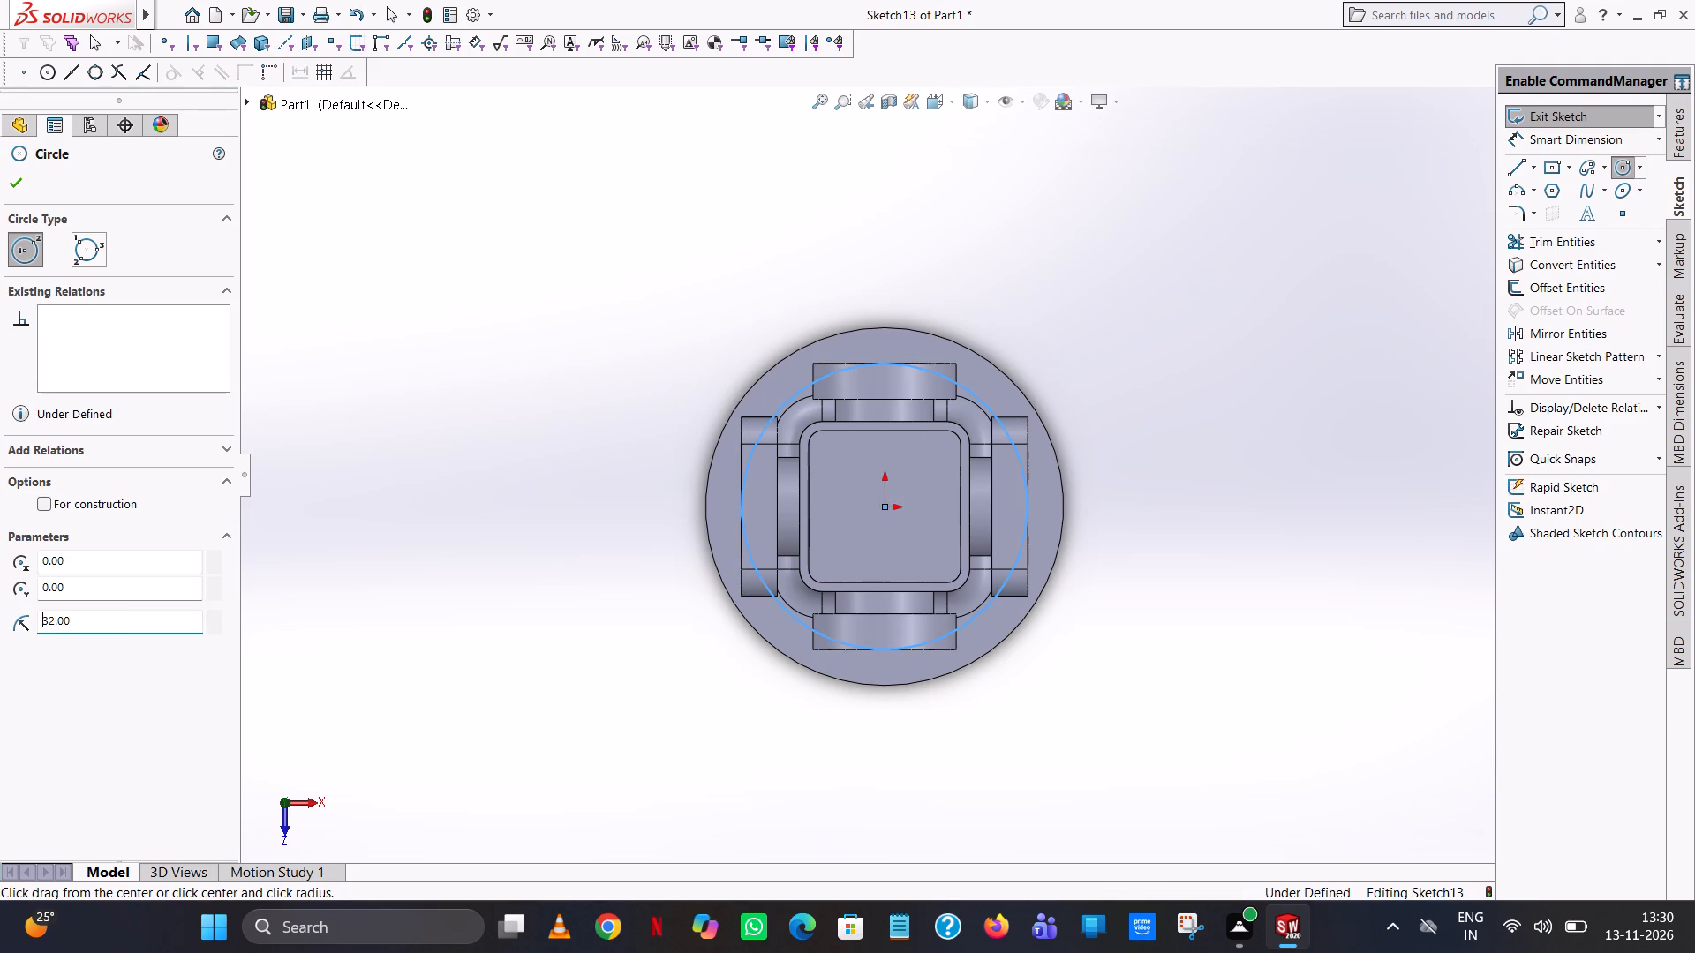
right_click(969, 372)
click(1040, 384)
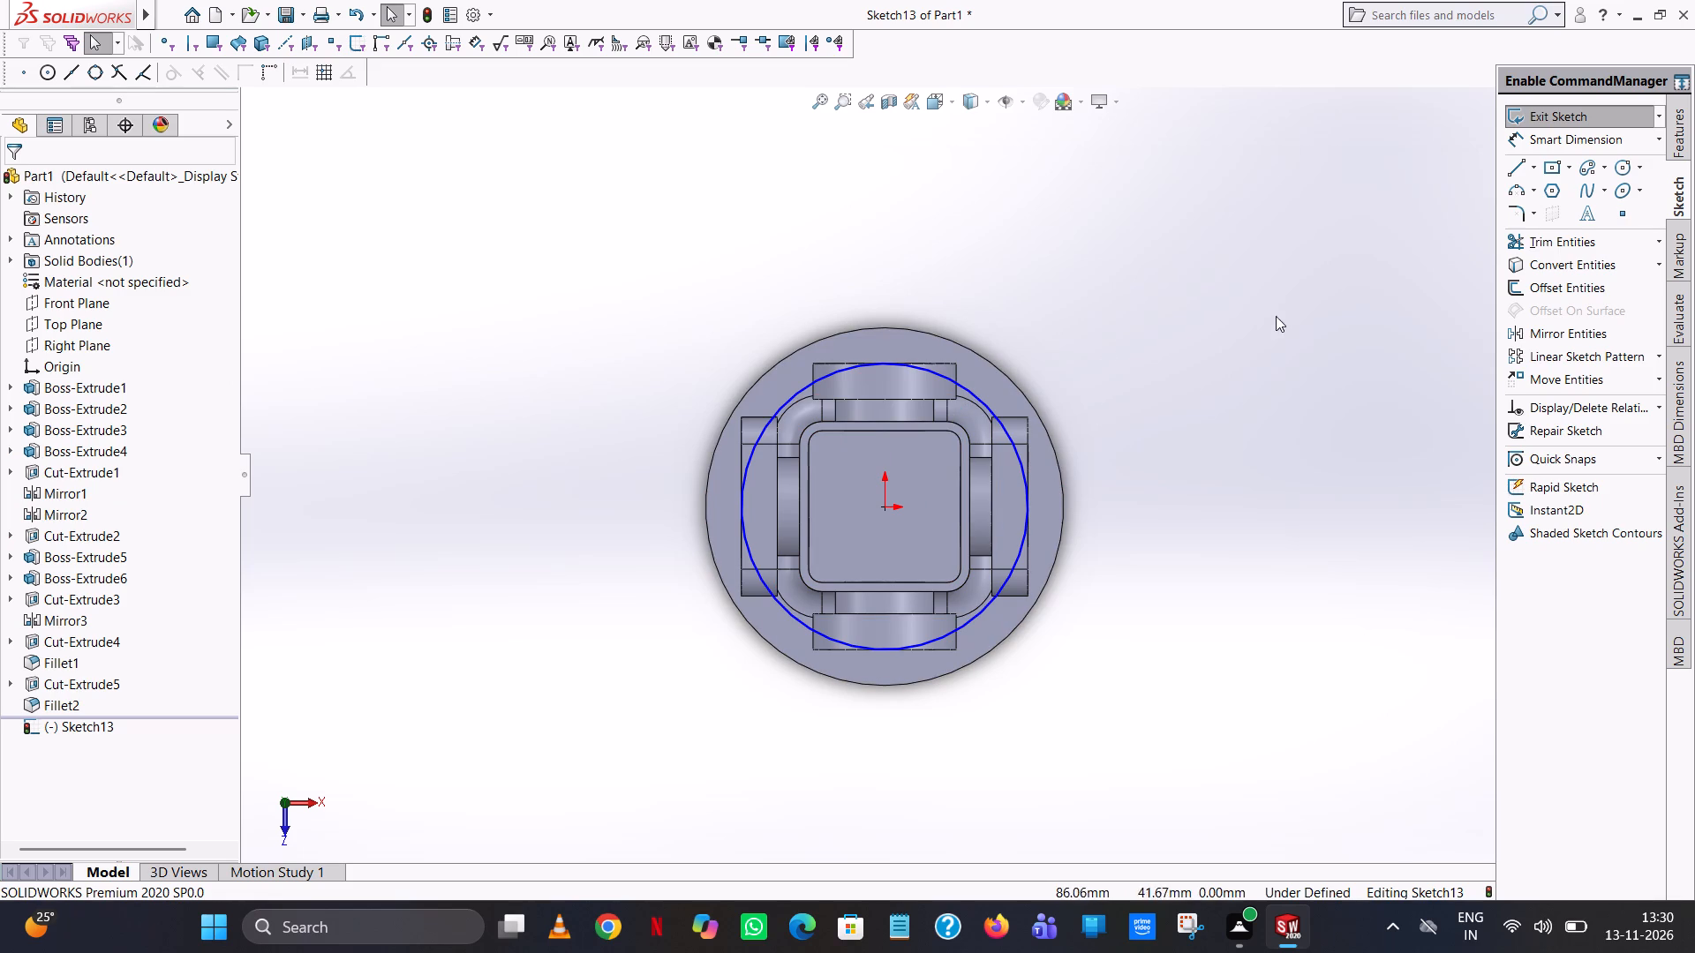
Draw a circle of 4 mm radius centred on the top quadrant point of the 32 mm radius circle.
click(1624, 169)
scroll(867, 378, down, 8)
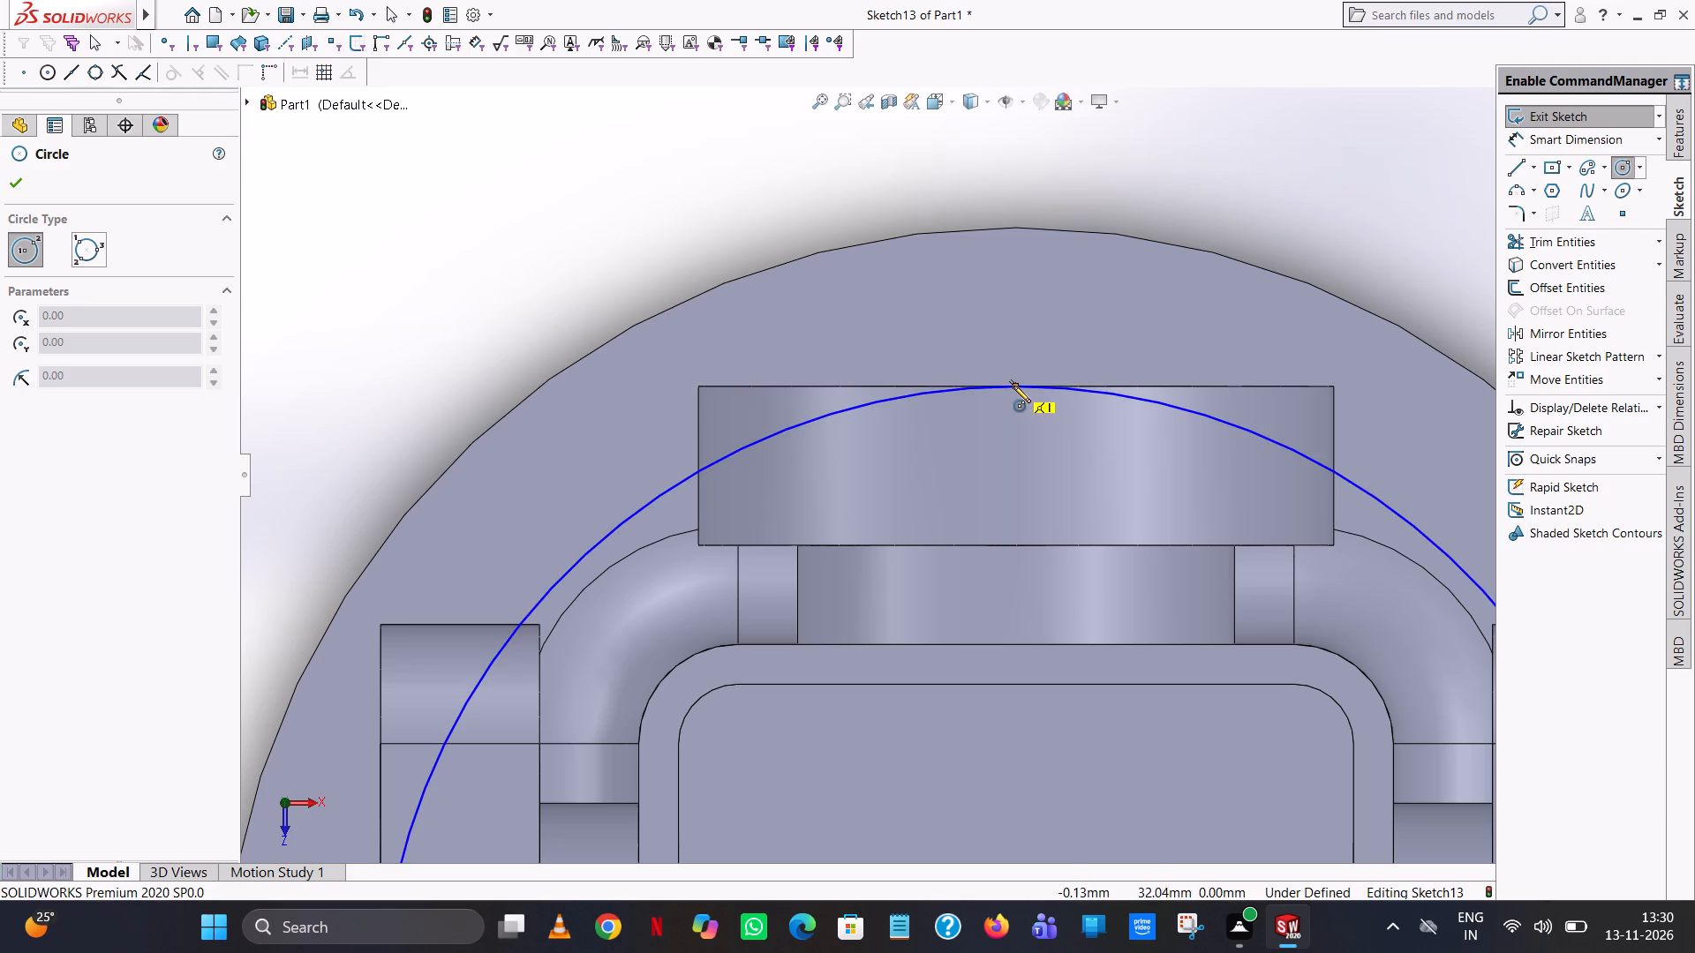
click(1013, 386)
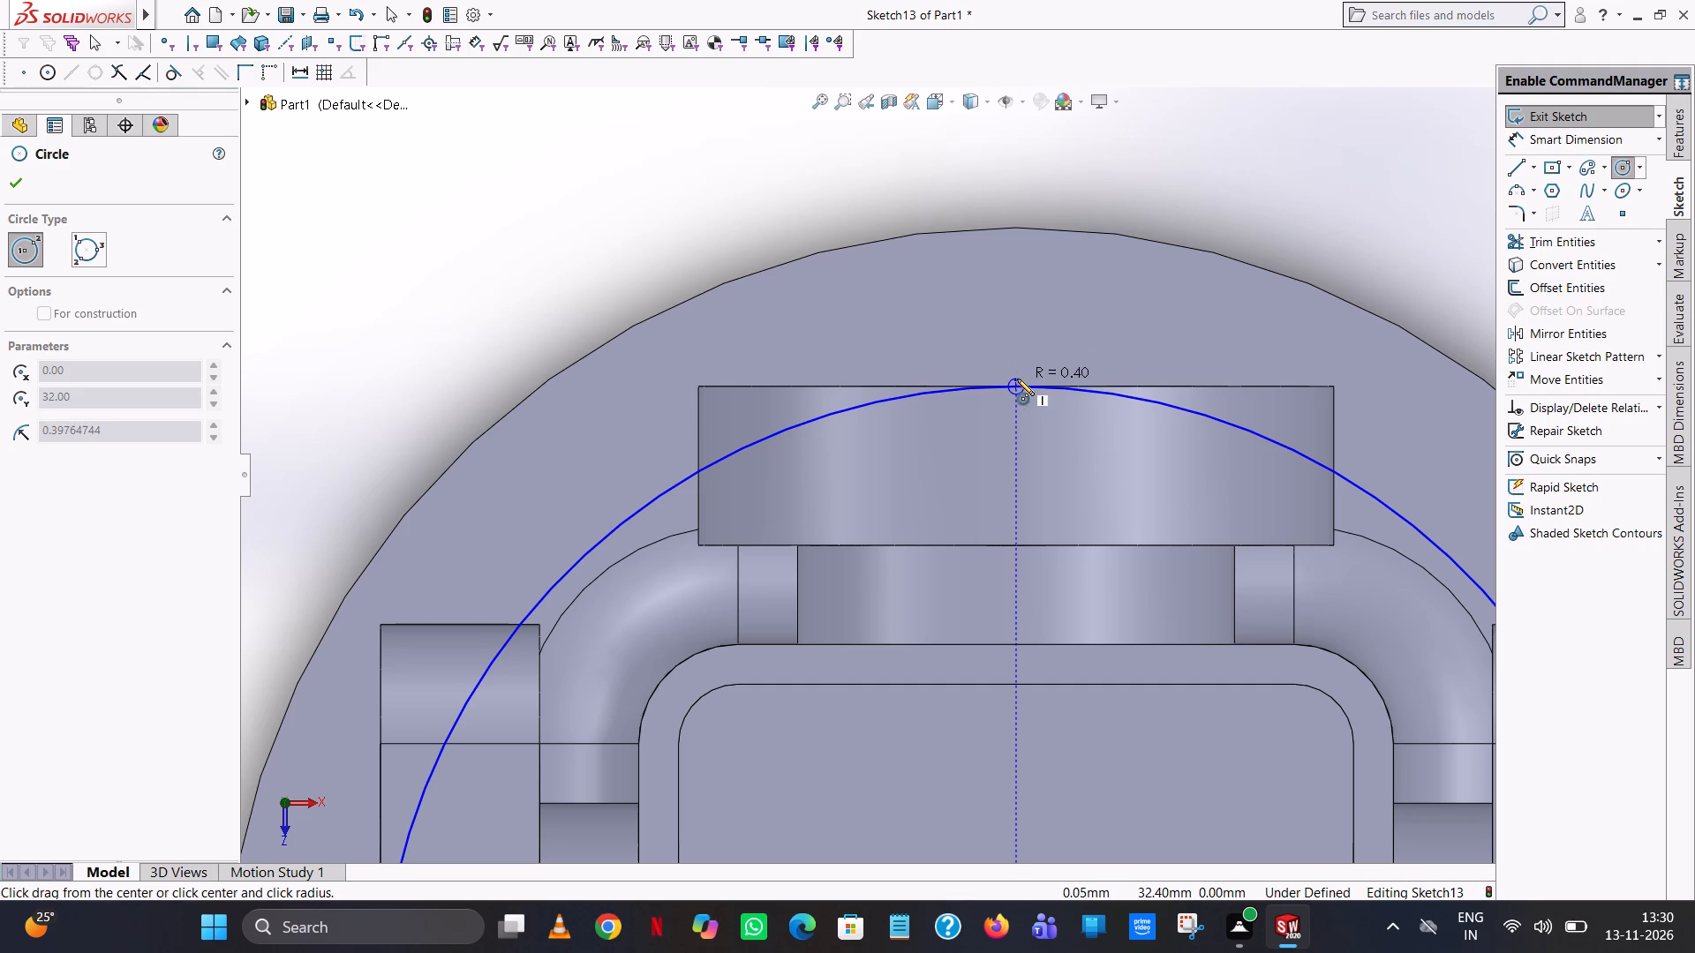
click(1033, 341)
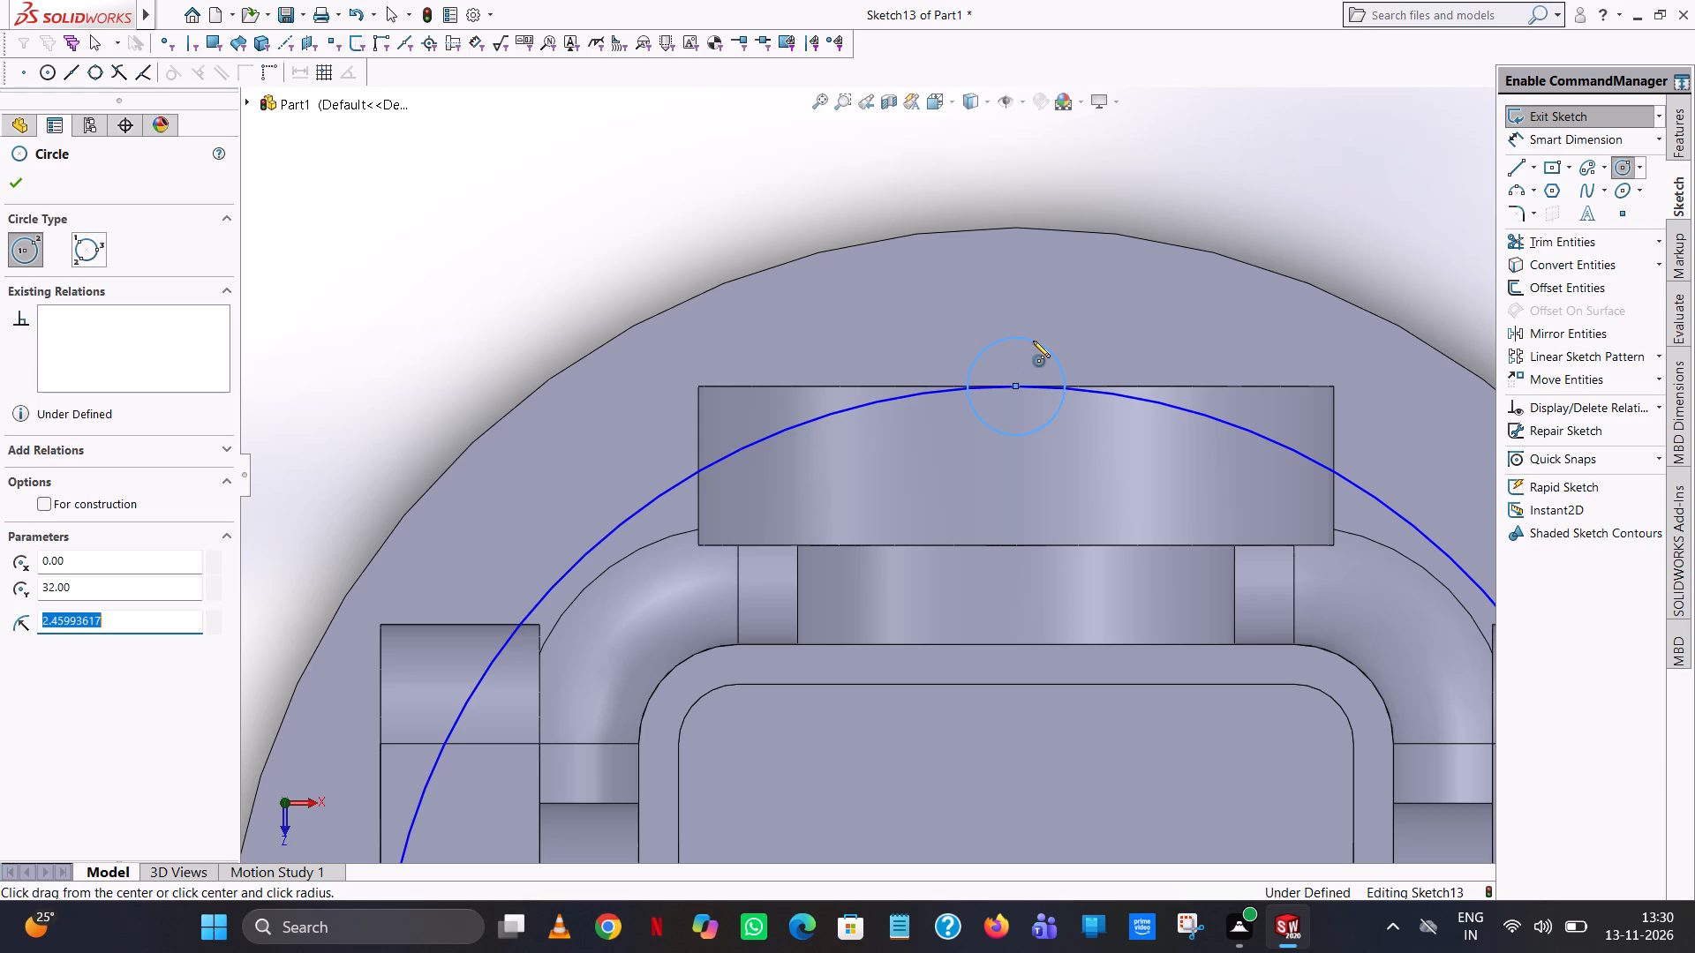
key(8)
key(BackSpace)
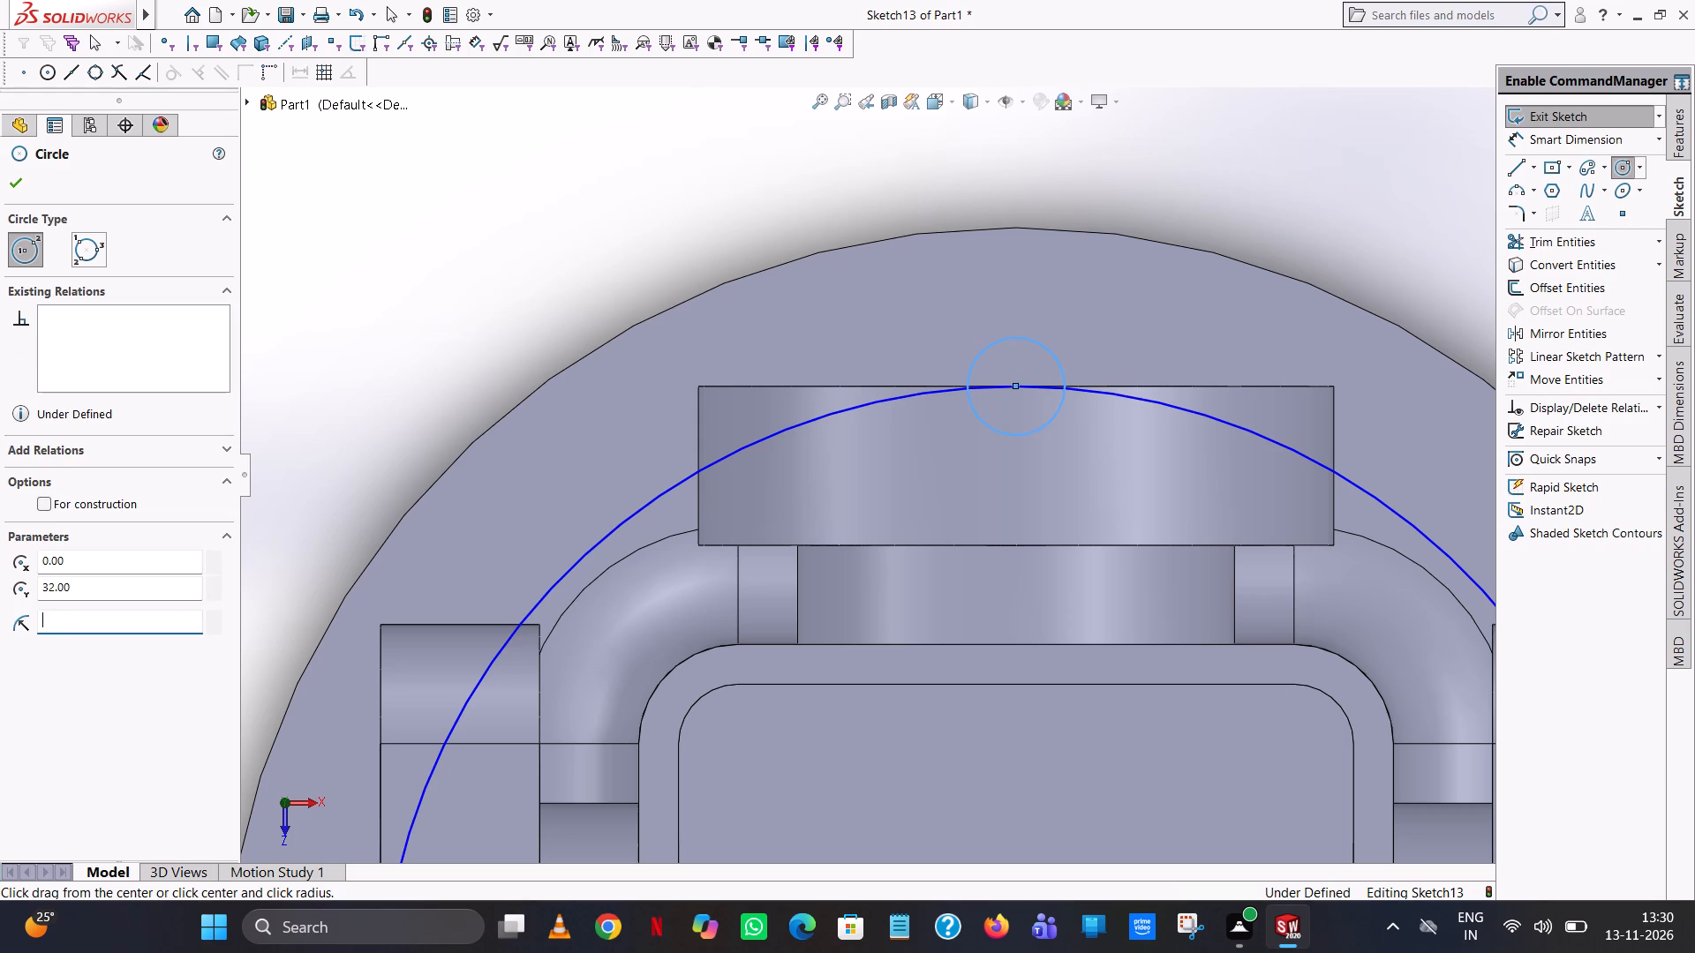
key(4)
key(Return)
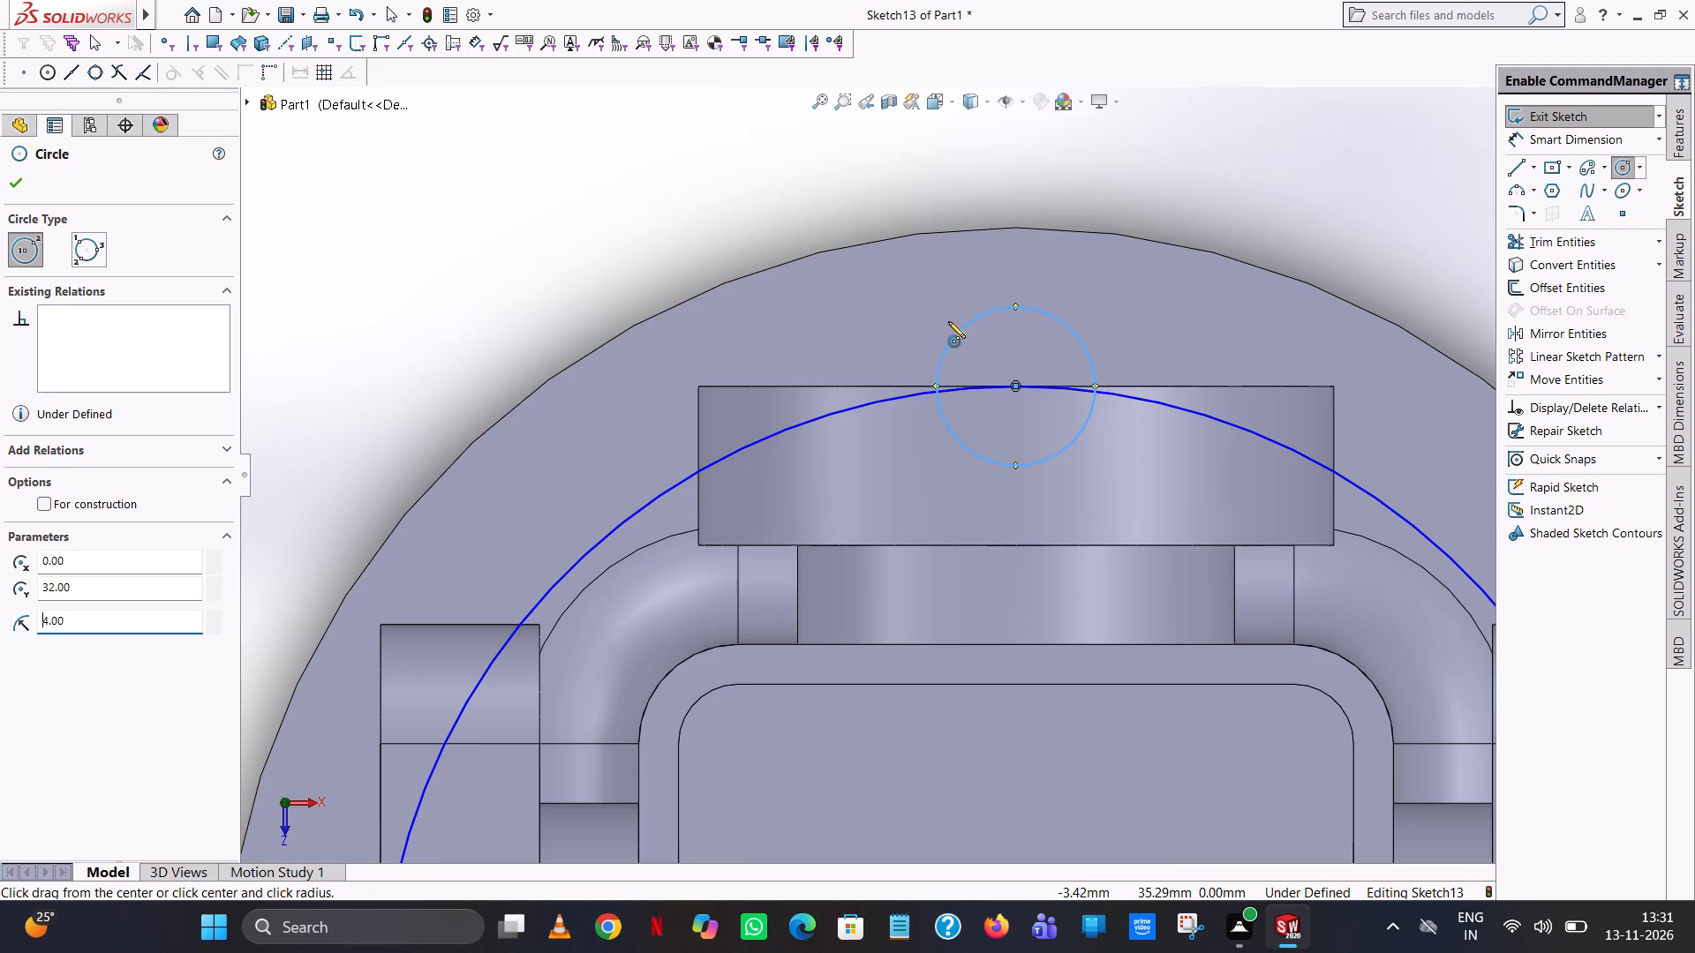
Draw two circles of 4 mm radius centred on the large circle's right and left quadrant points.
scroll(948, 321, up, 9)
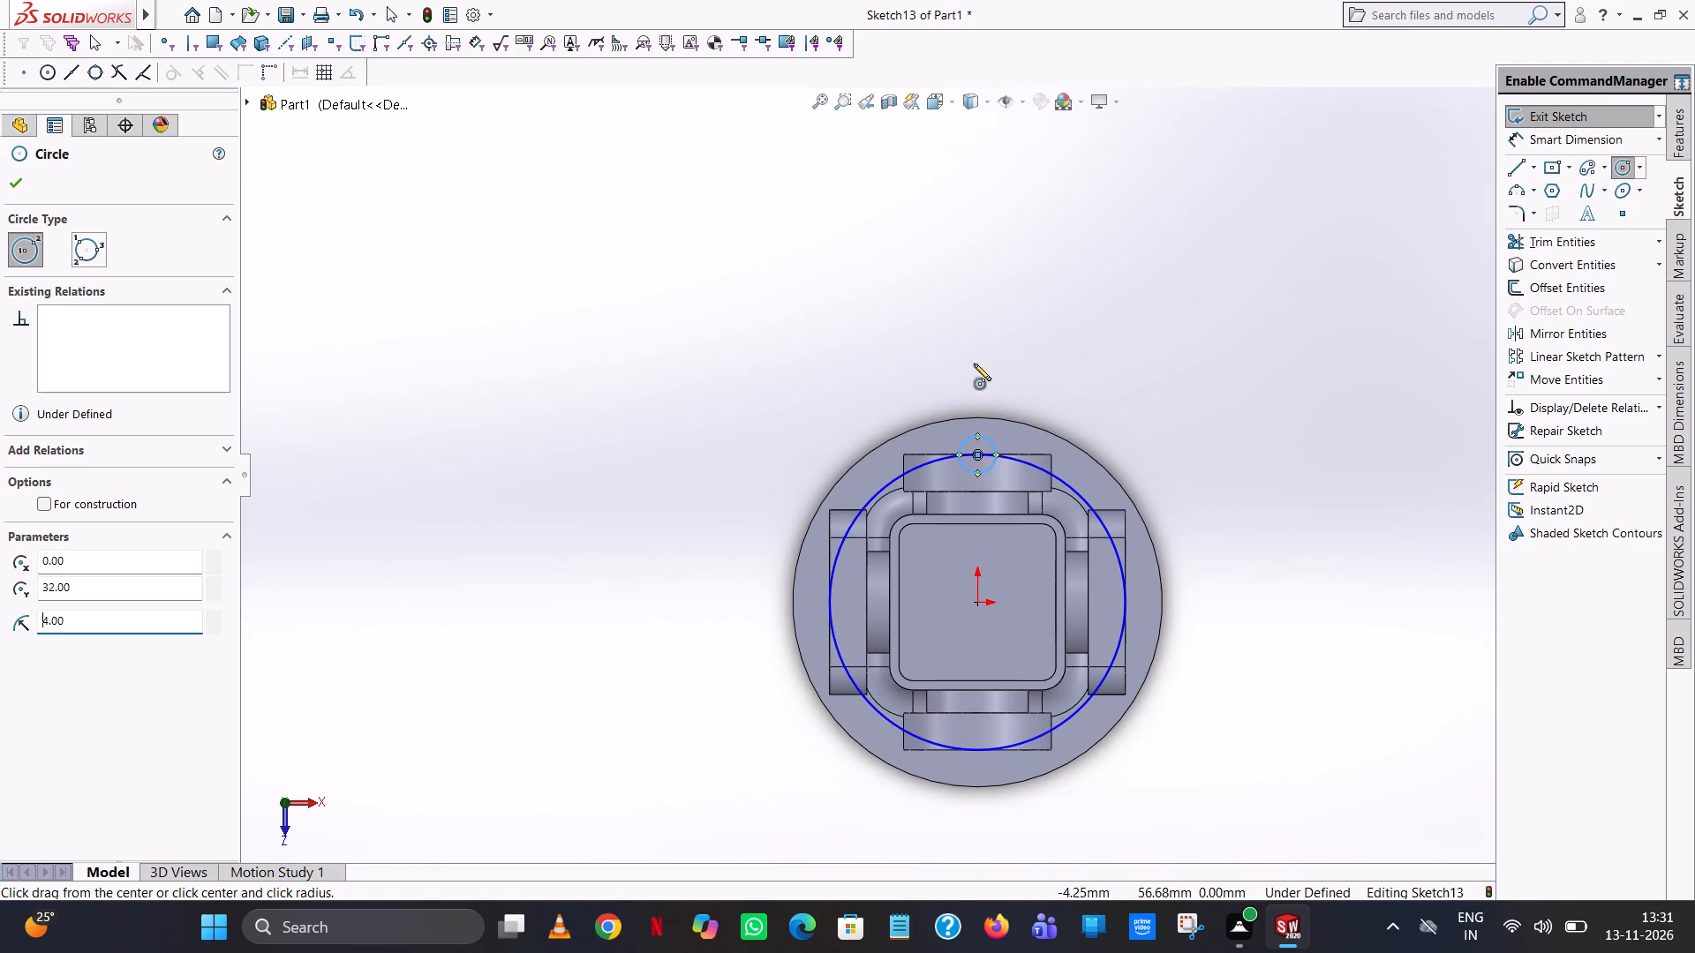
click(1126, 604)
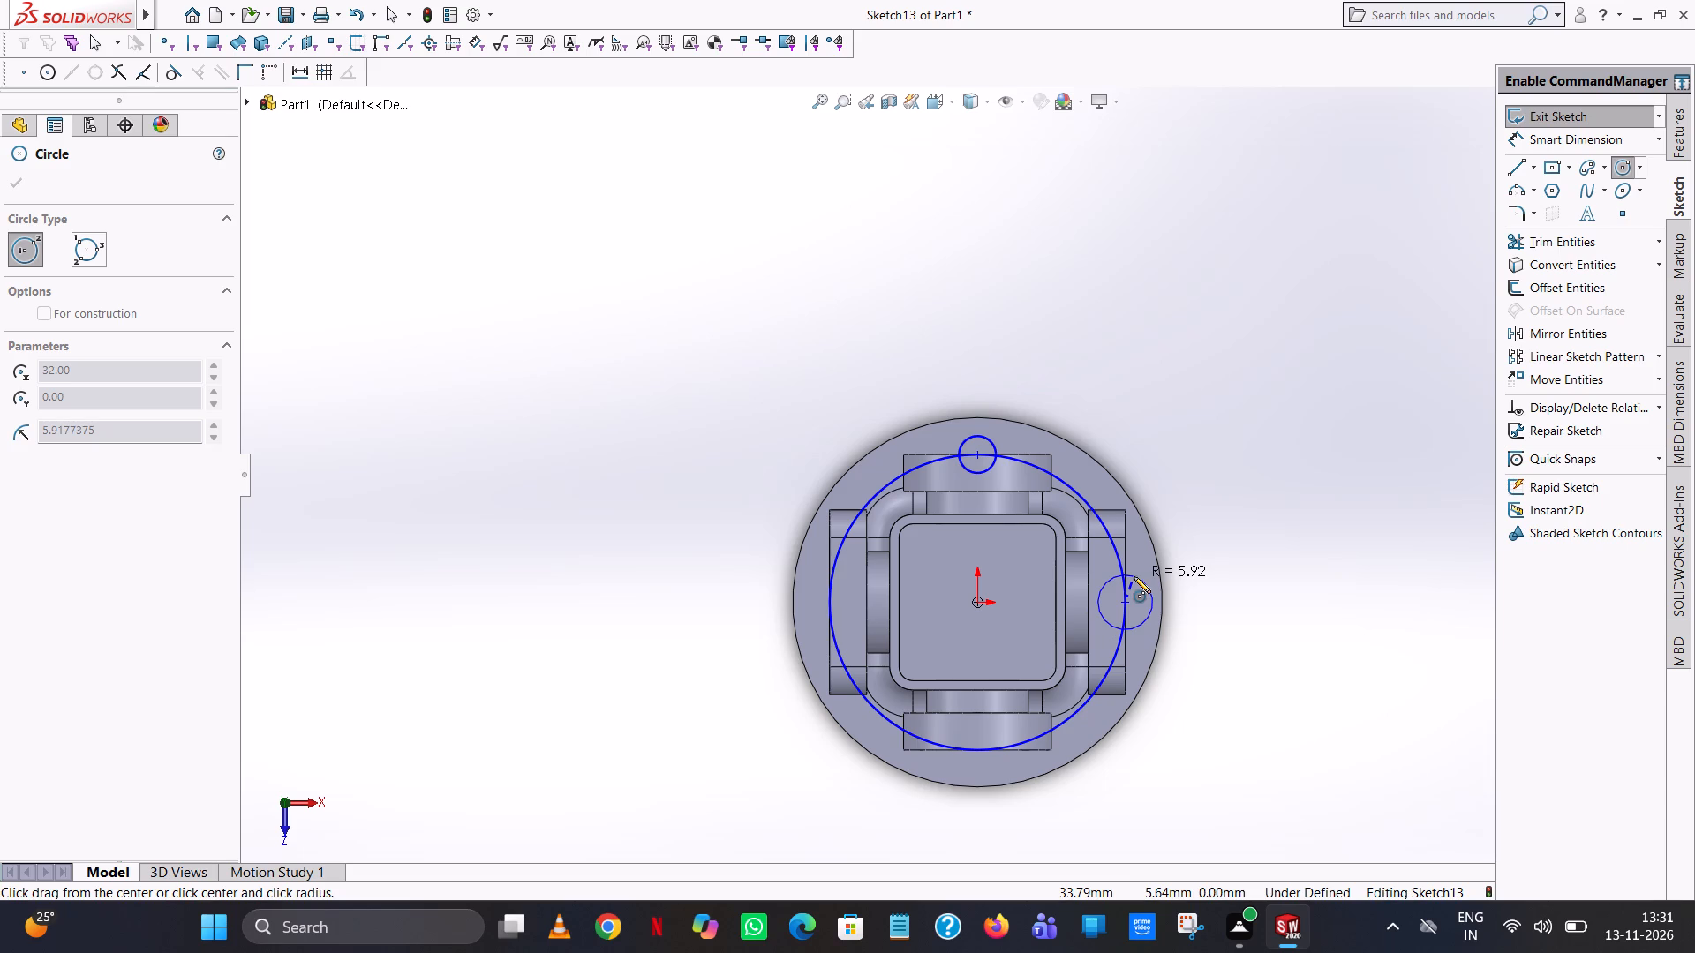
click(1134, 576)
key(4)
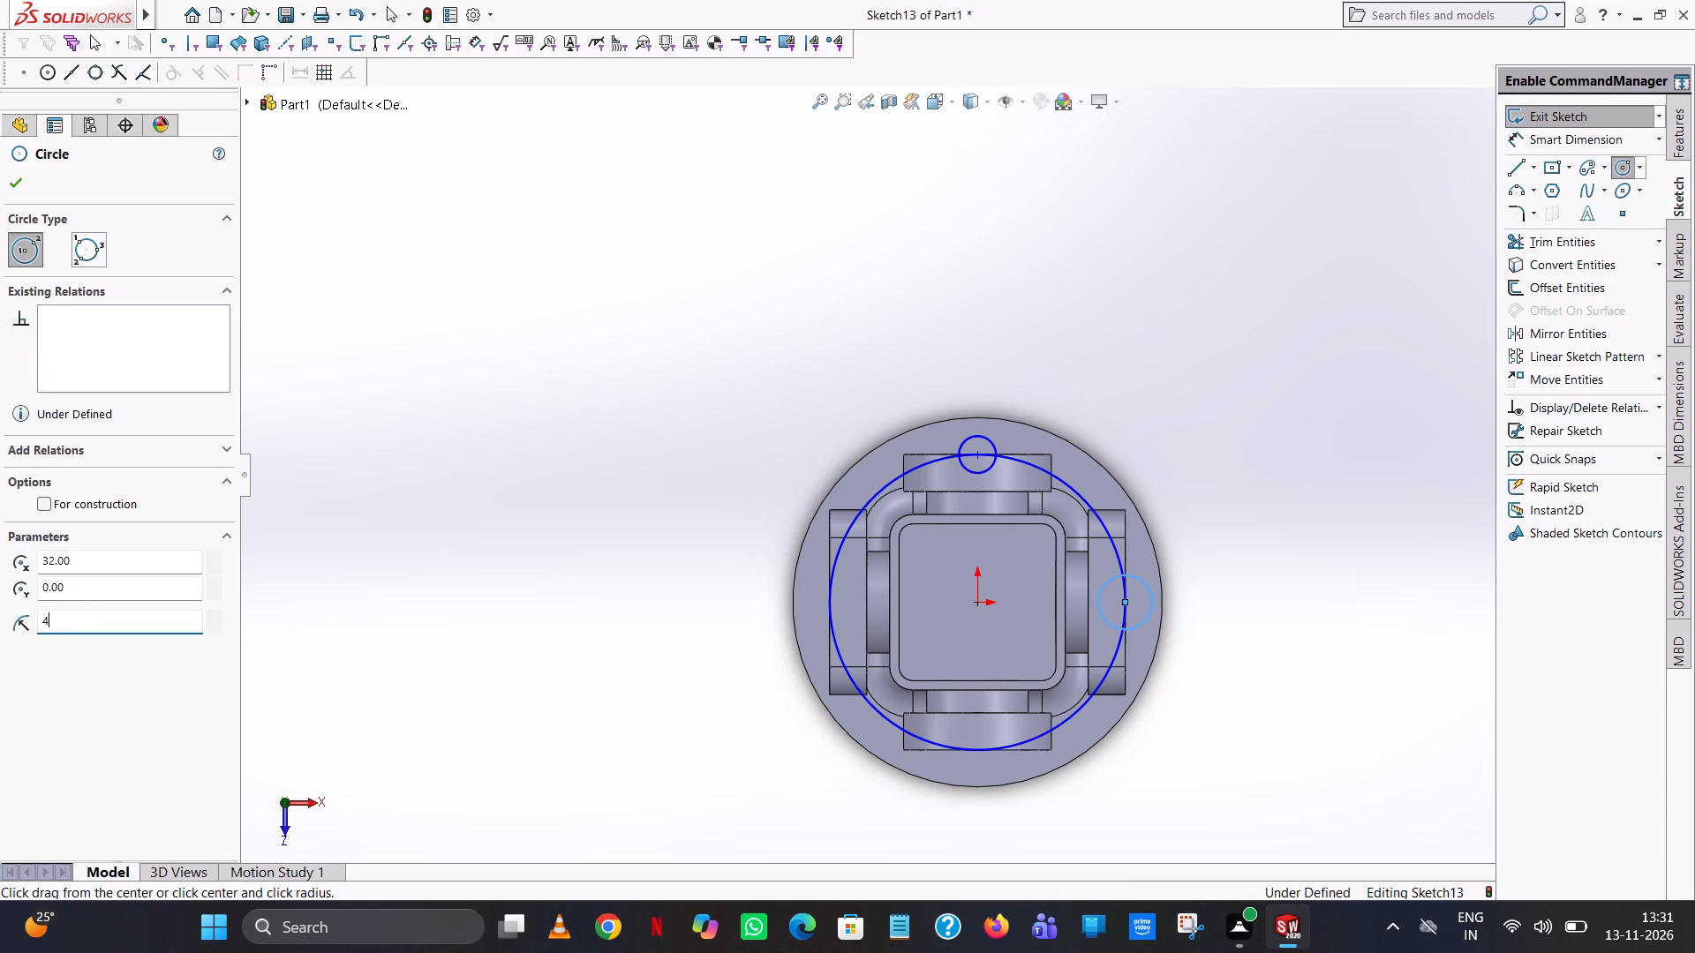
key(Return)
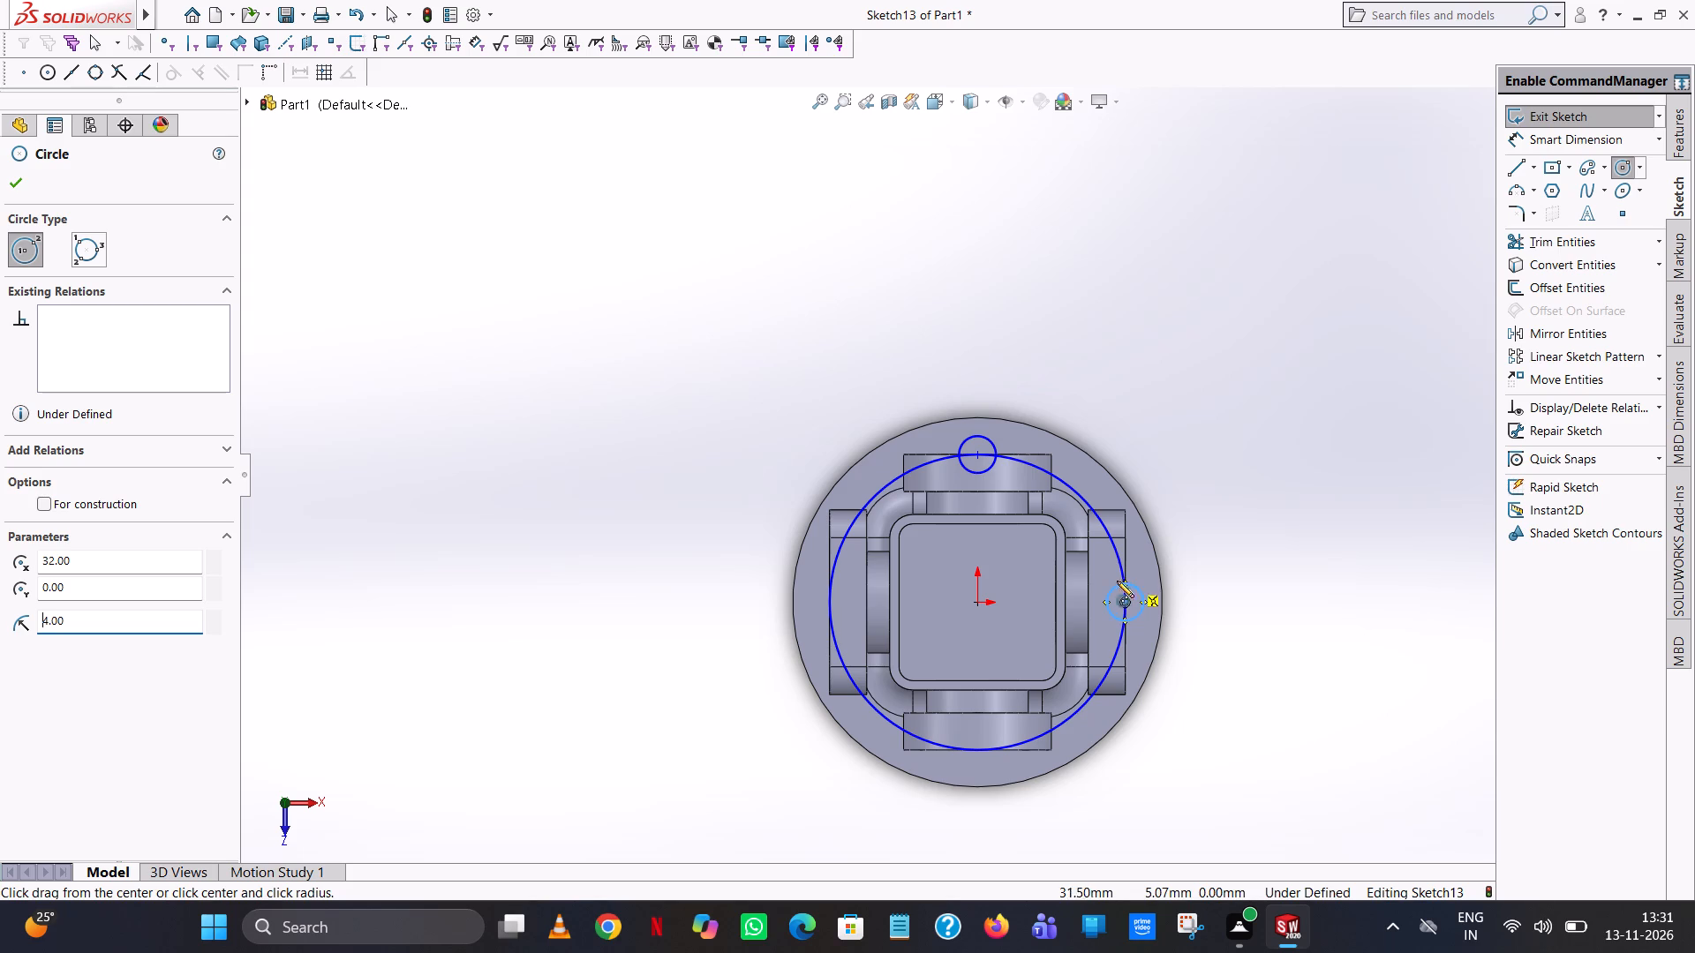
click(829, 603)
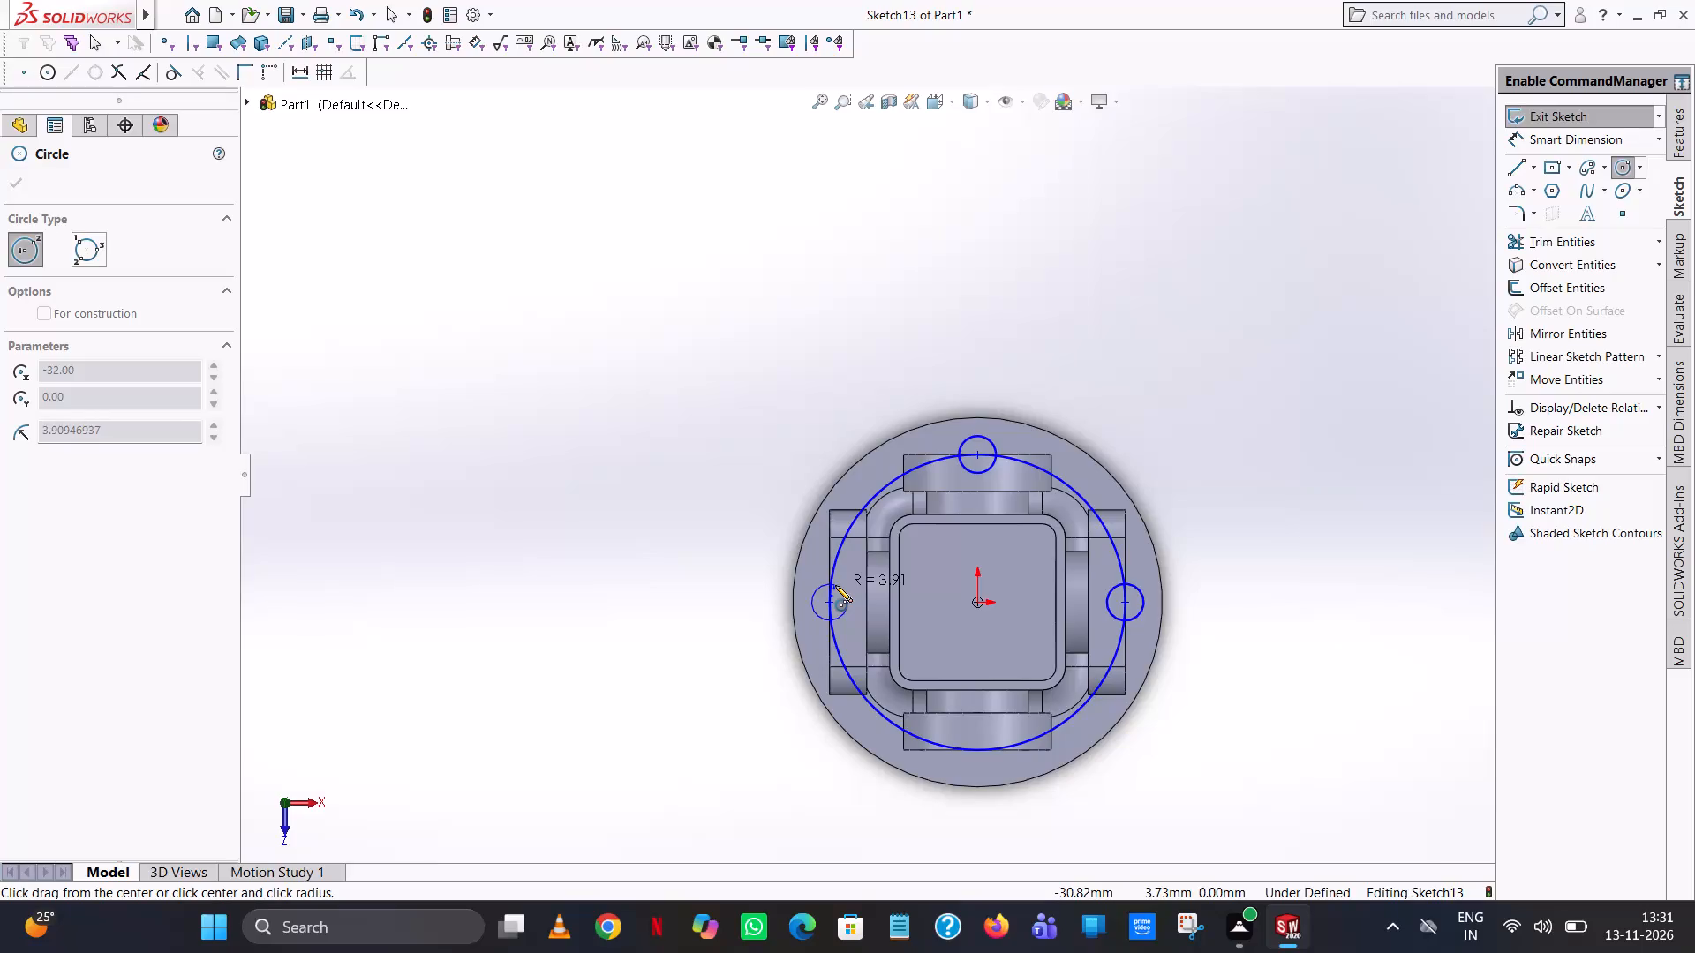
click(835, 585)
key(4)
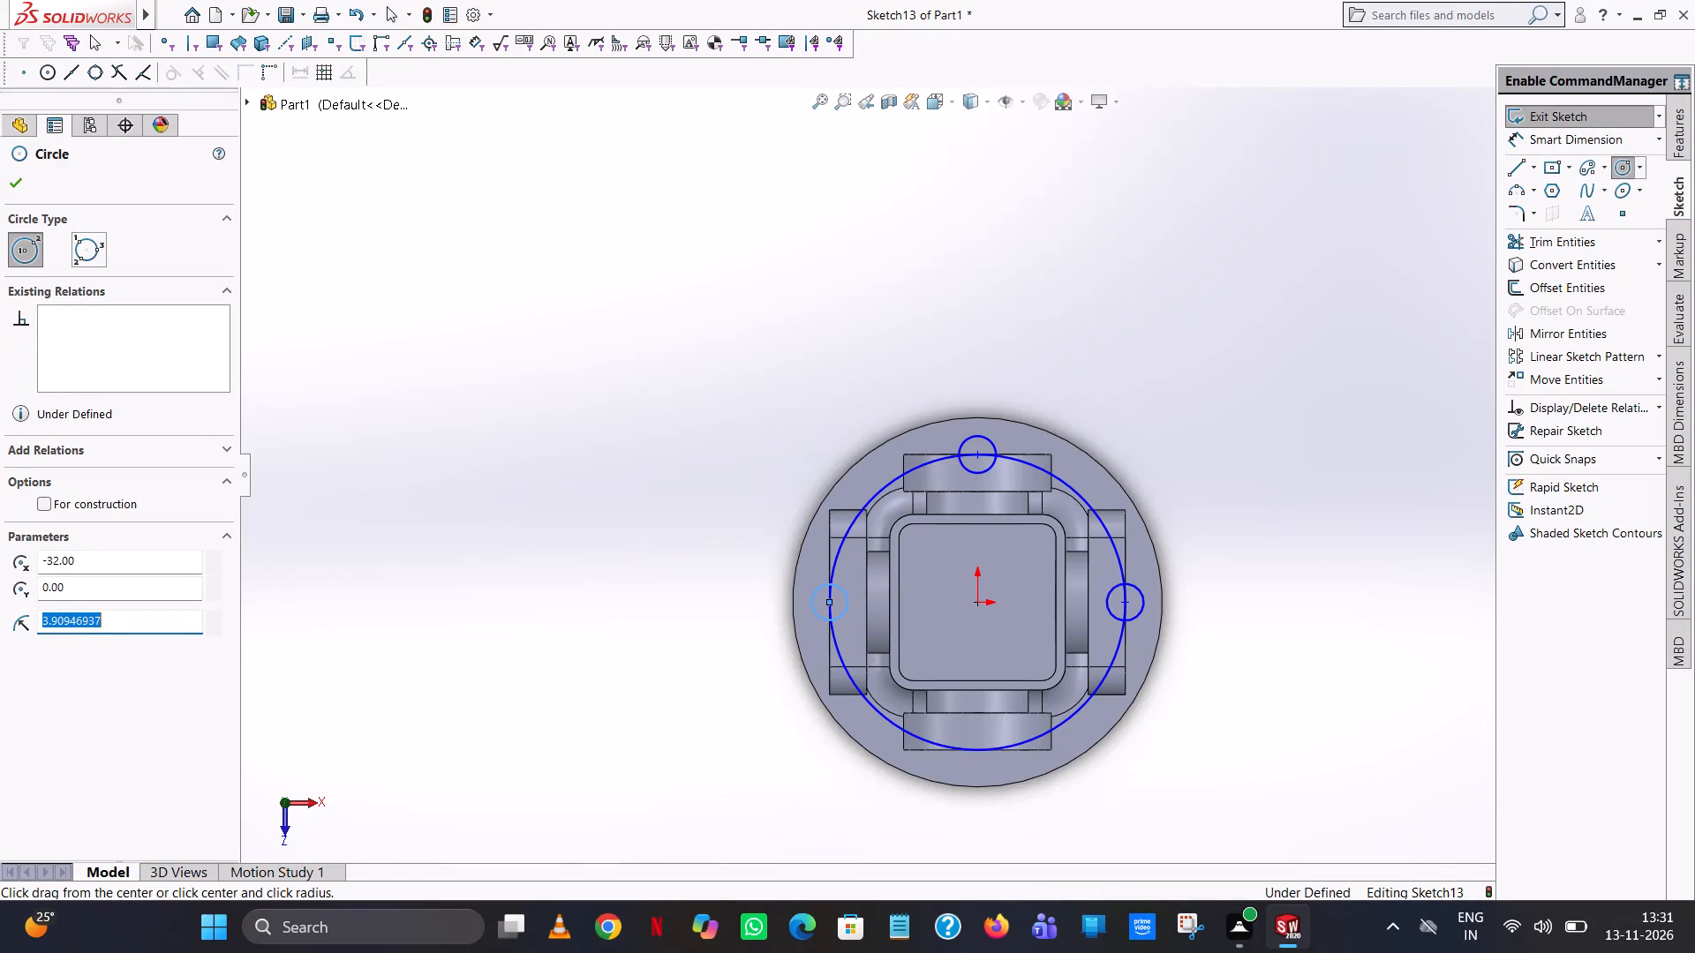
key(Return)
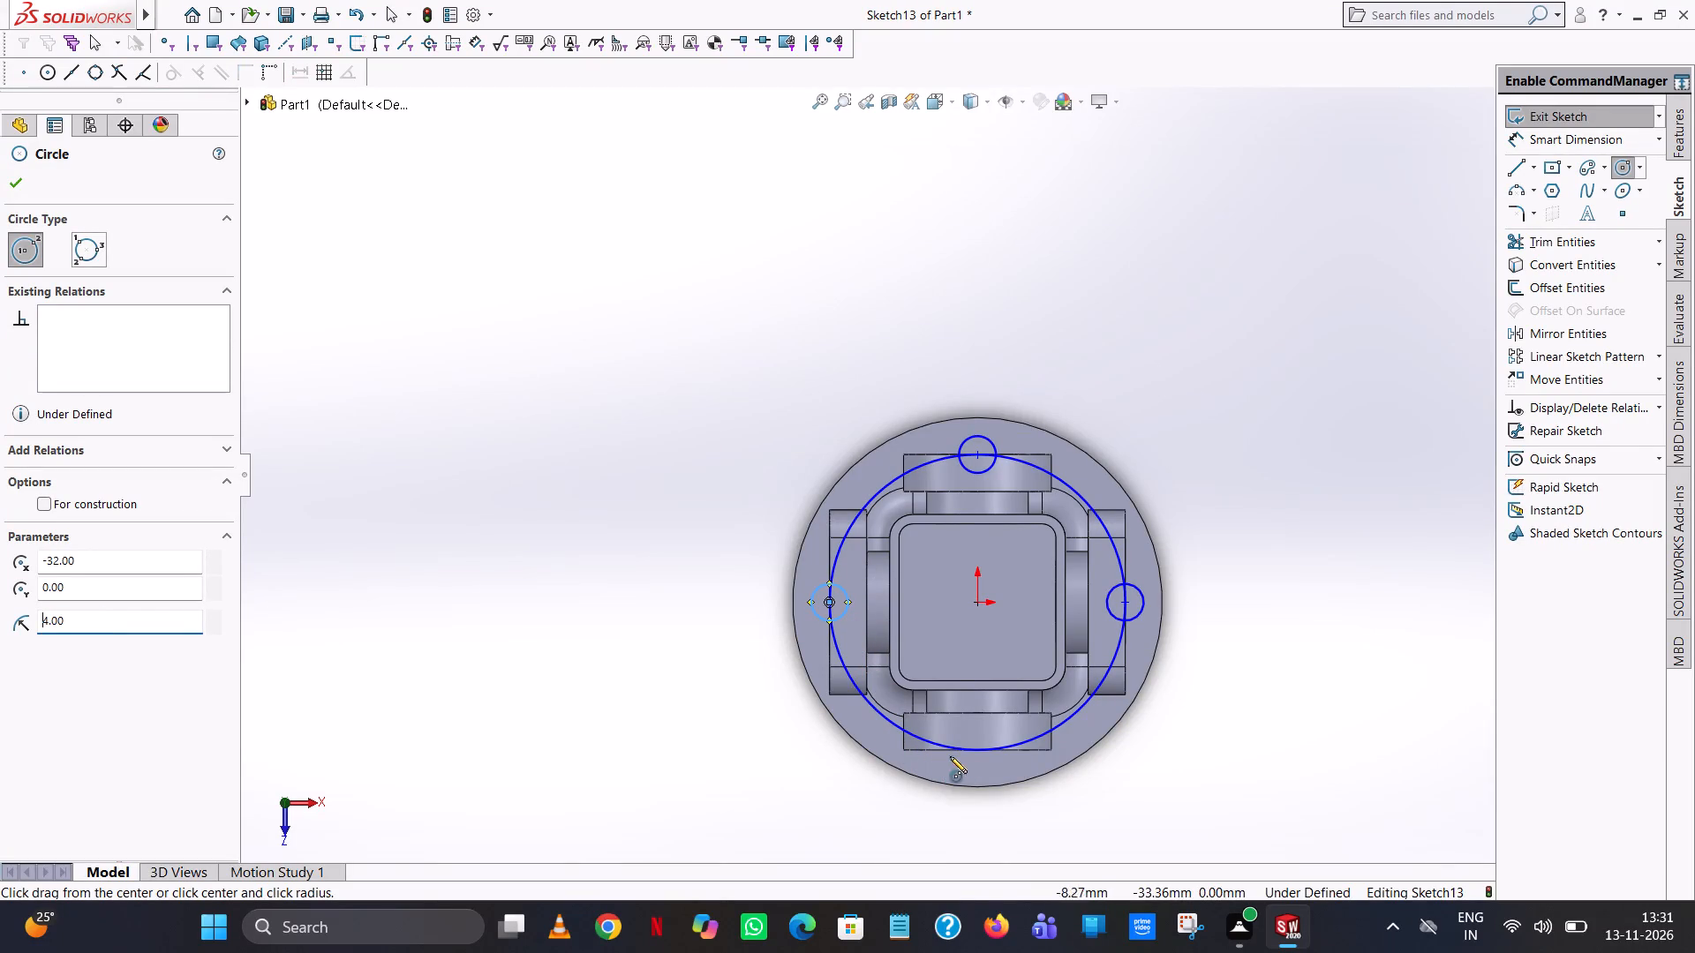
Draw a circle of 4 mm radius centred on the large circle's bottom quadrant point, then end the Circle command.
click(978, 747)
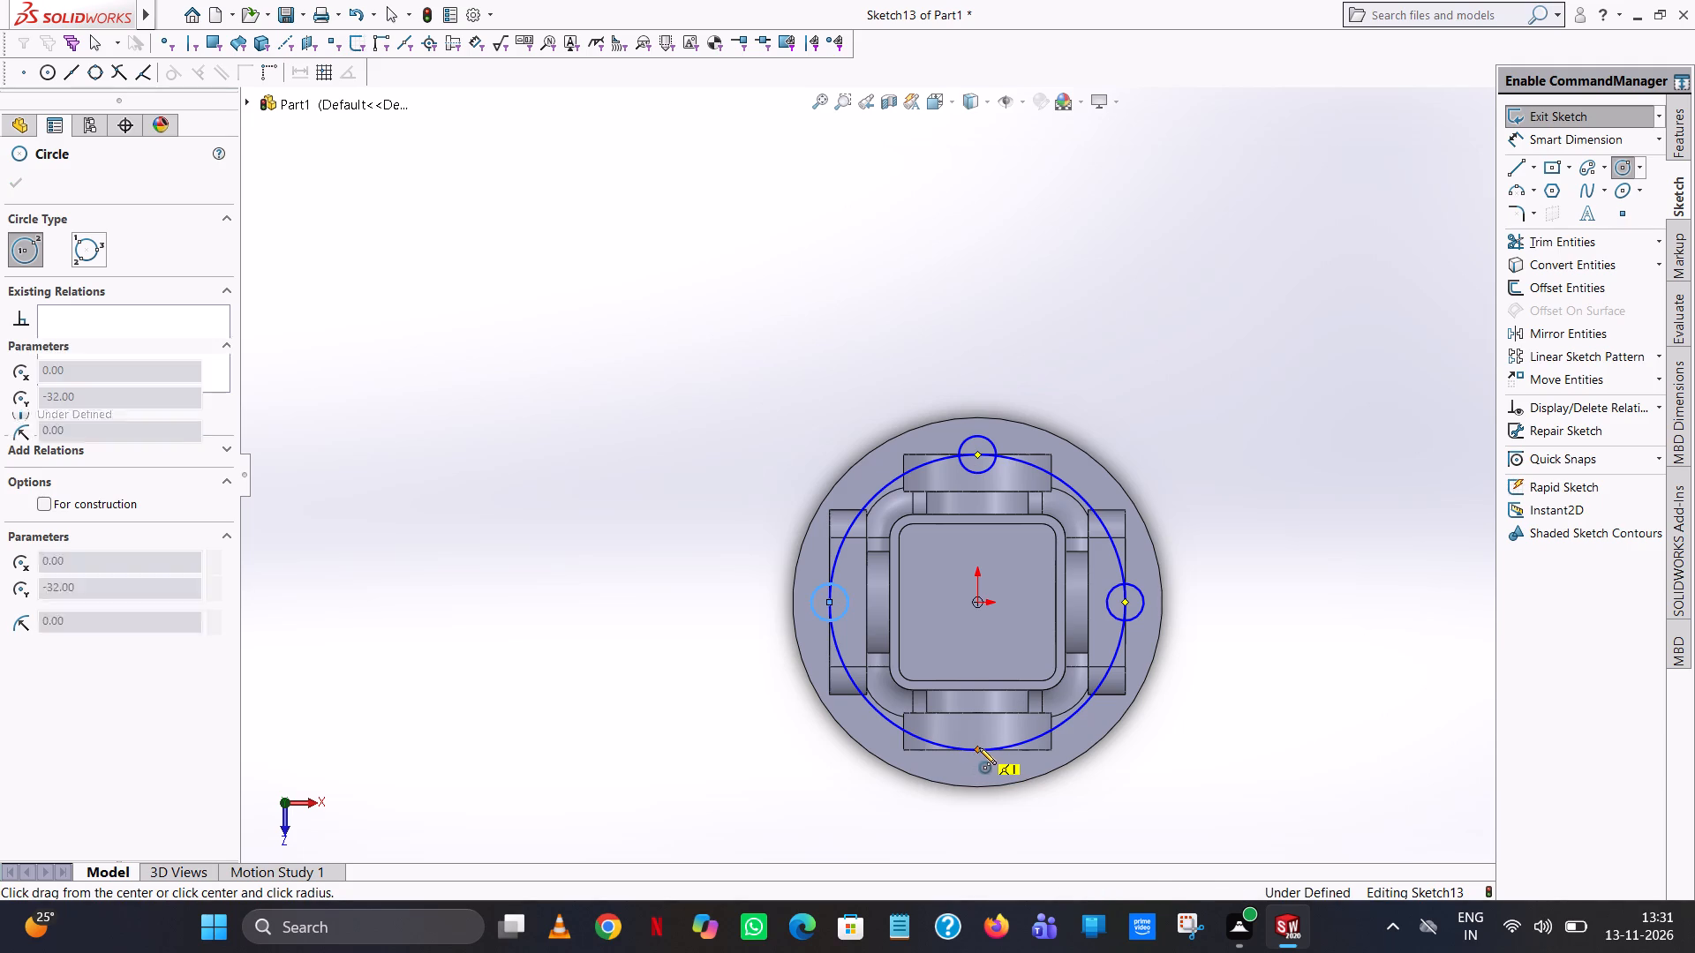
click(990, 726)
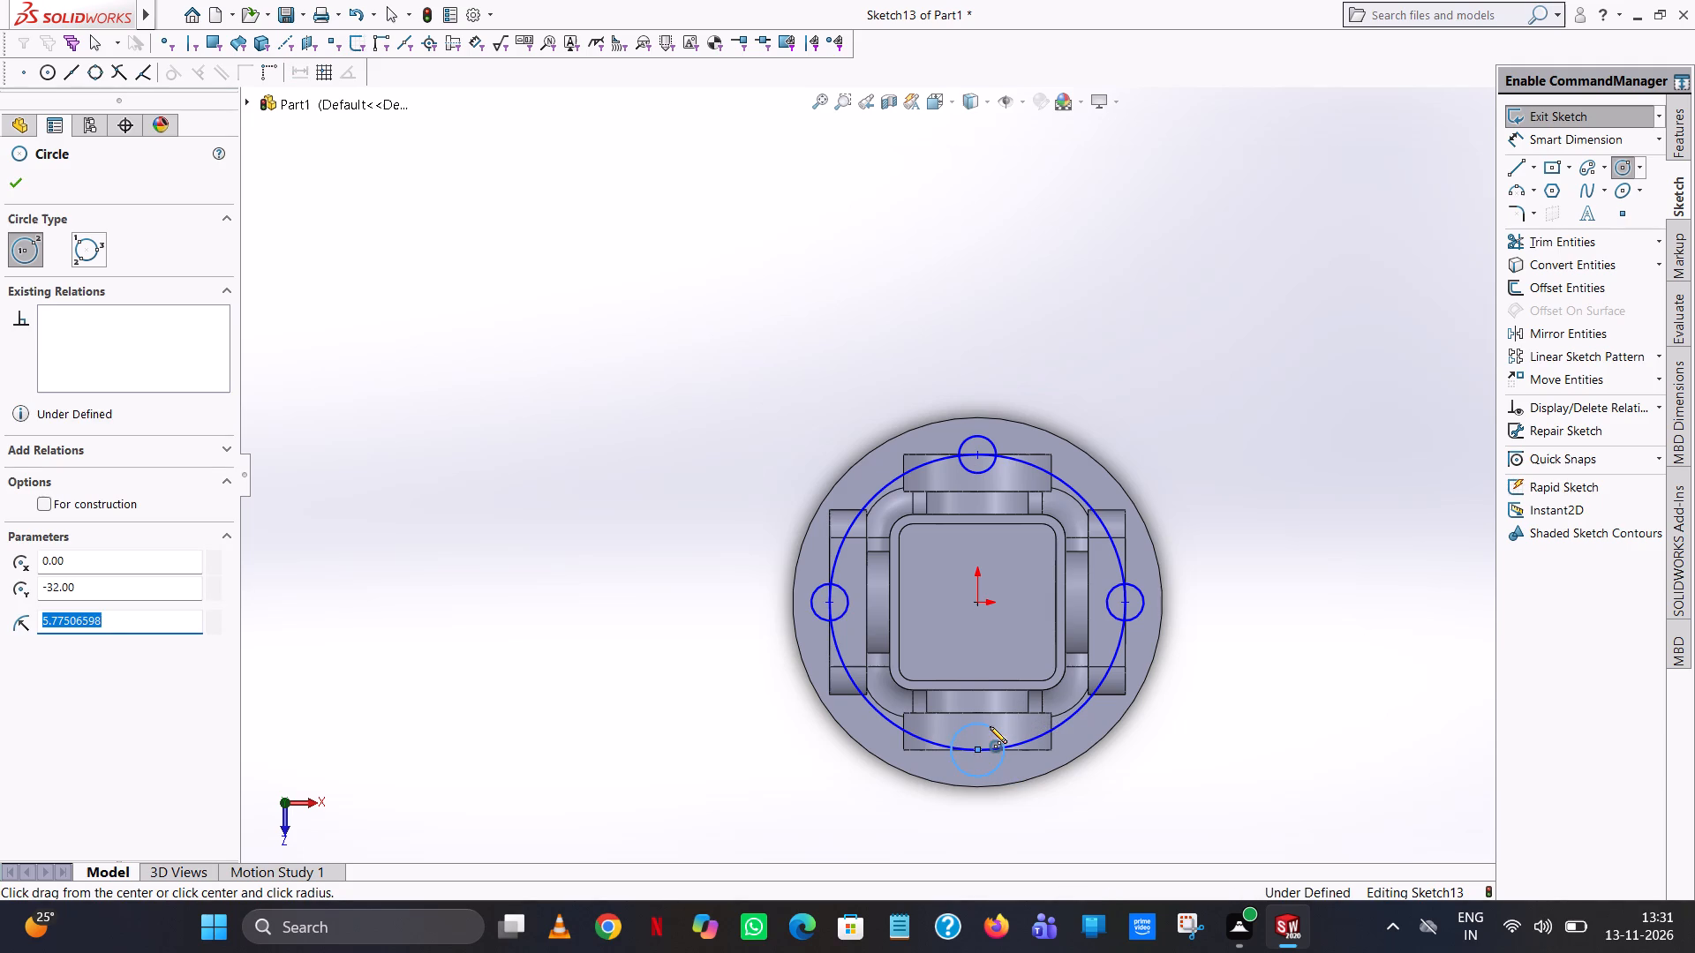
key(4)
key(Return)
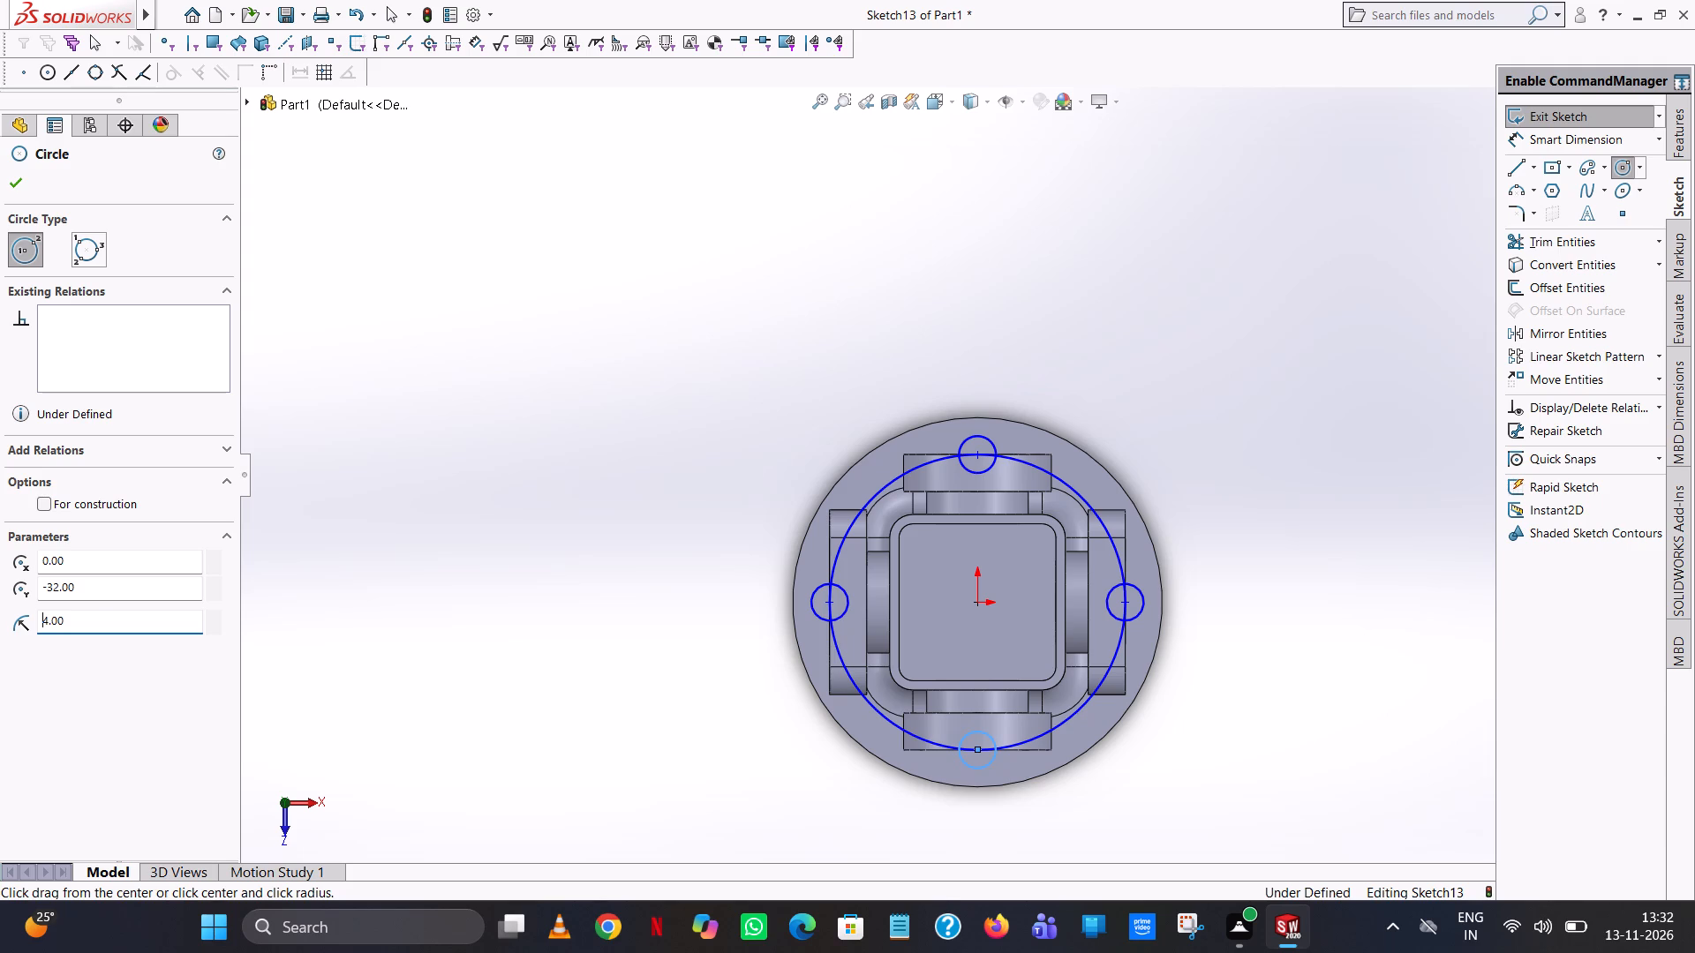
right_click(990, 726)
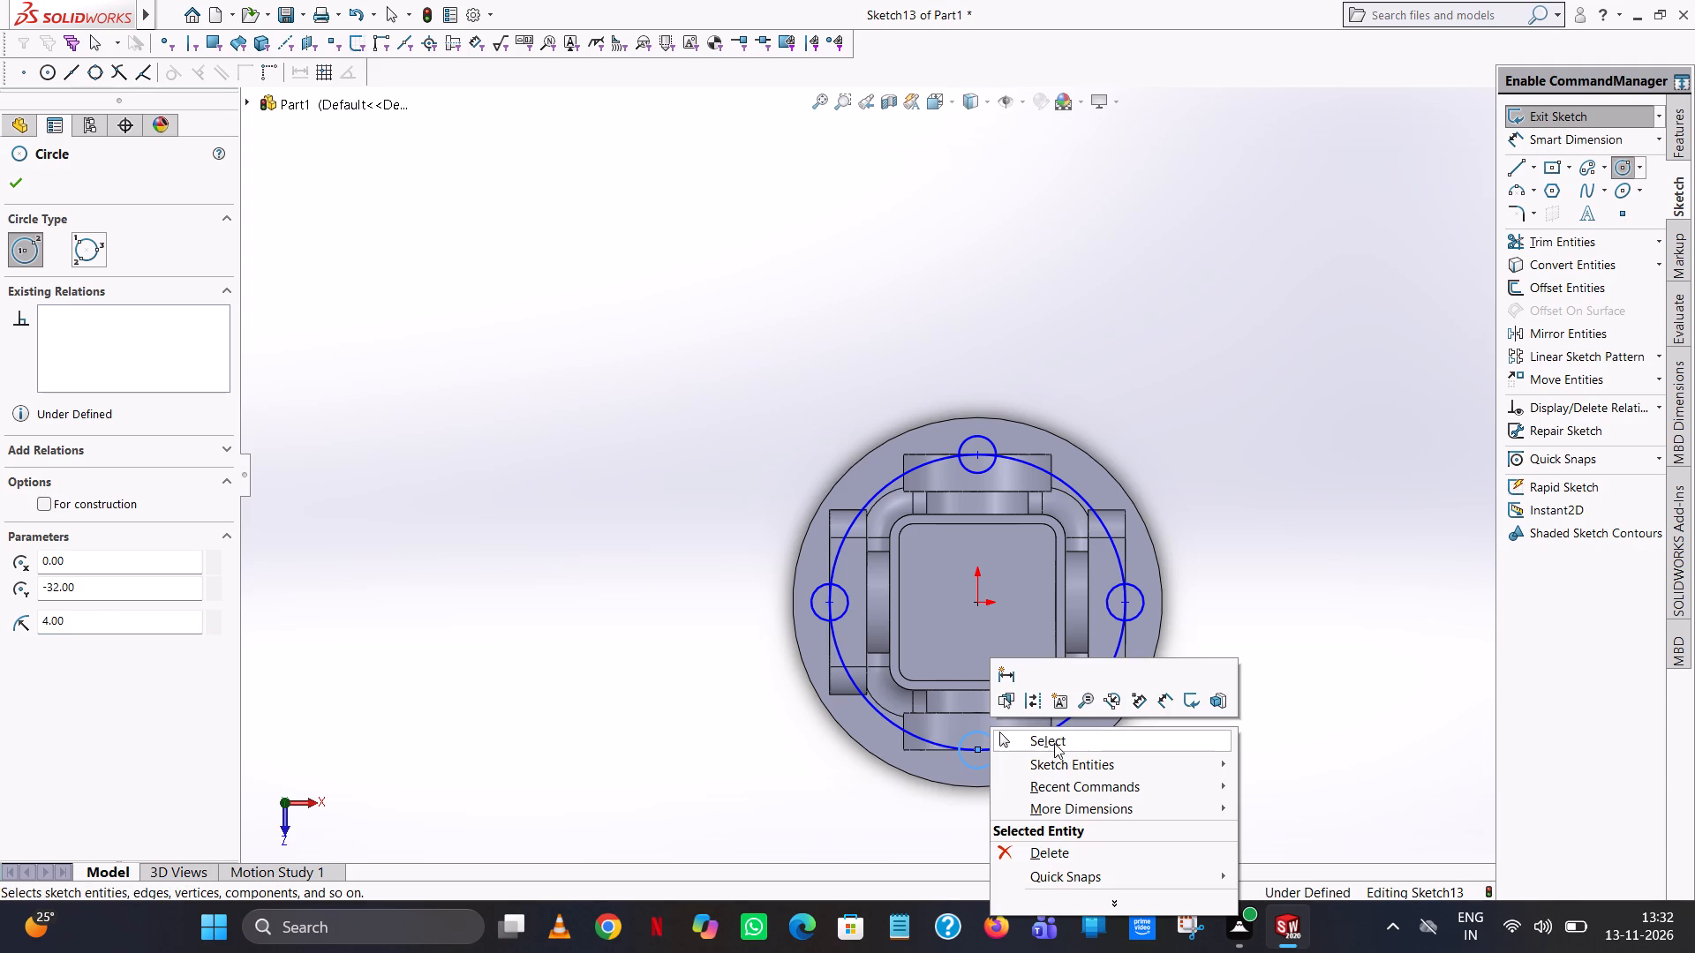
click(1073, 743)
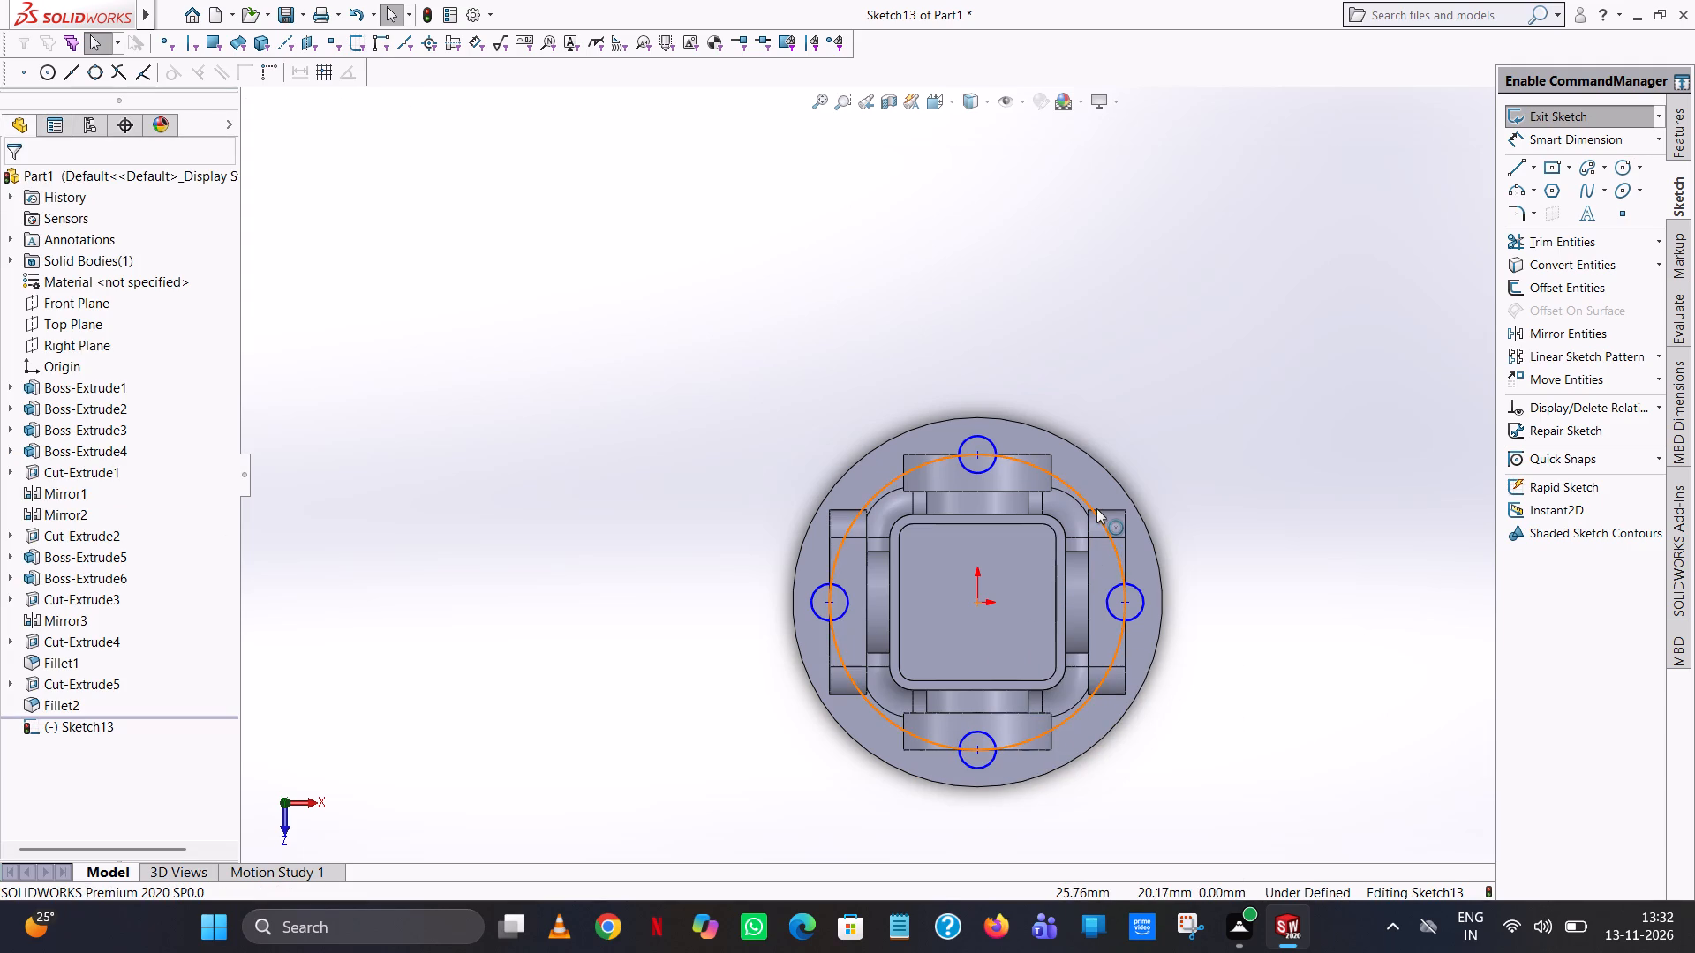
Add a 64 mm diameter dimension to the large circle centred on the origin with Smart Dimension.
click(1096, 508)
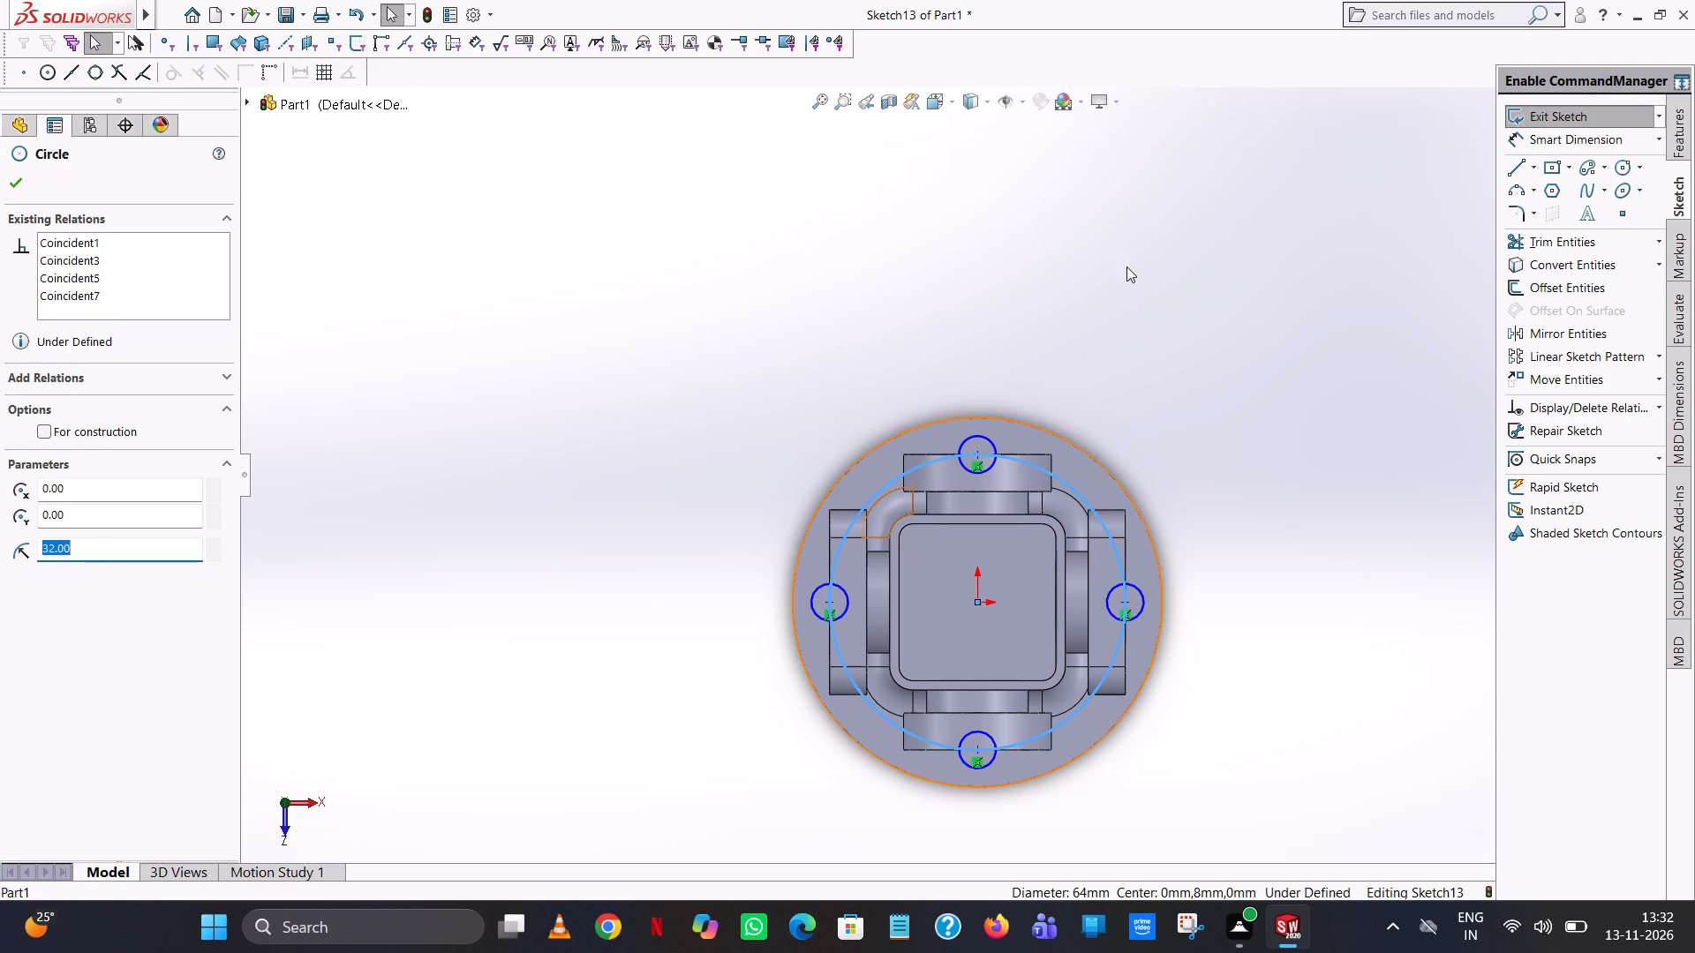
click(1126, 266)
click(1573, 139)
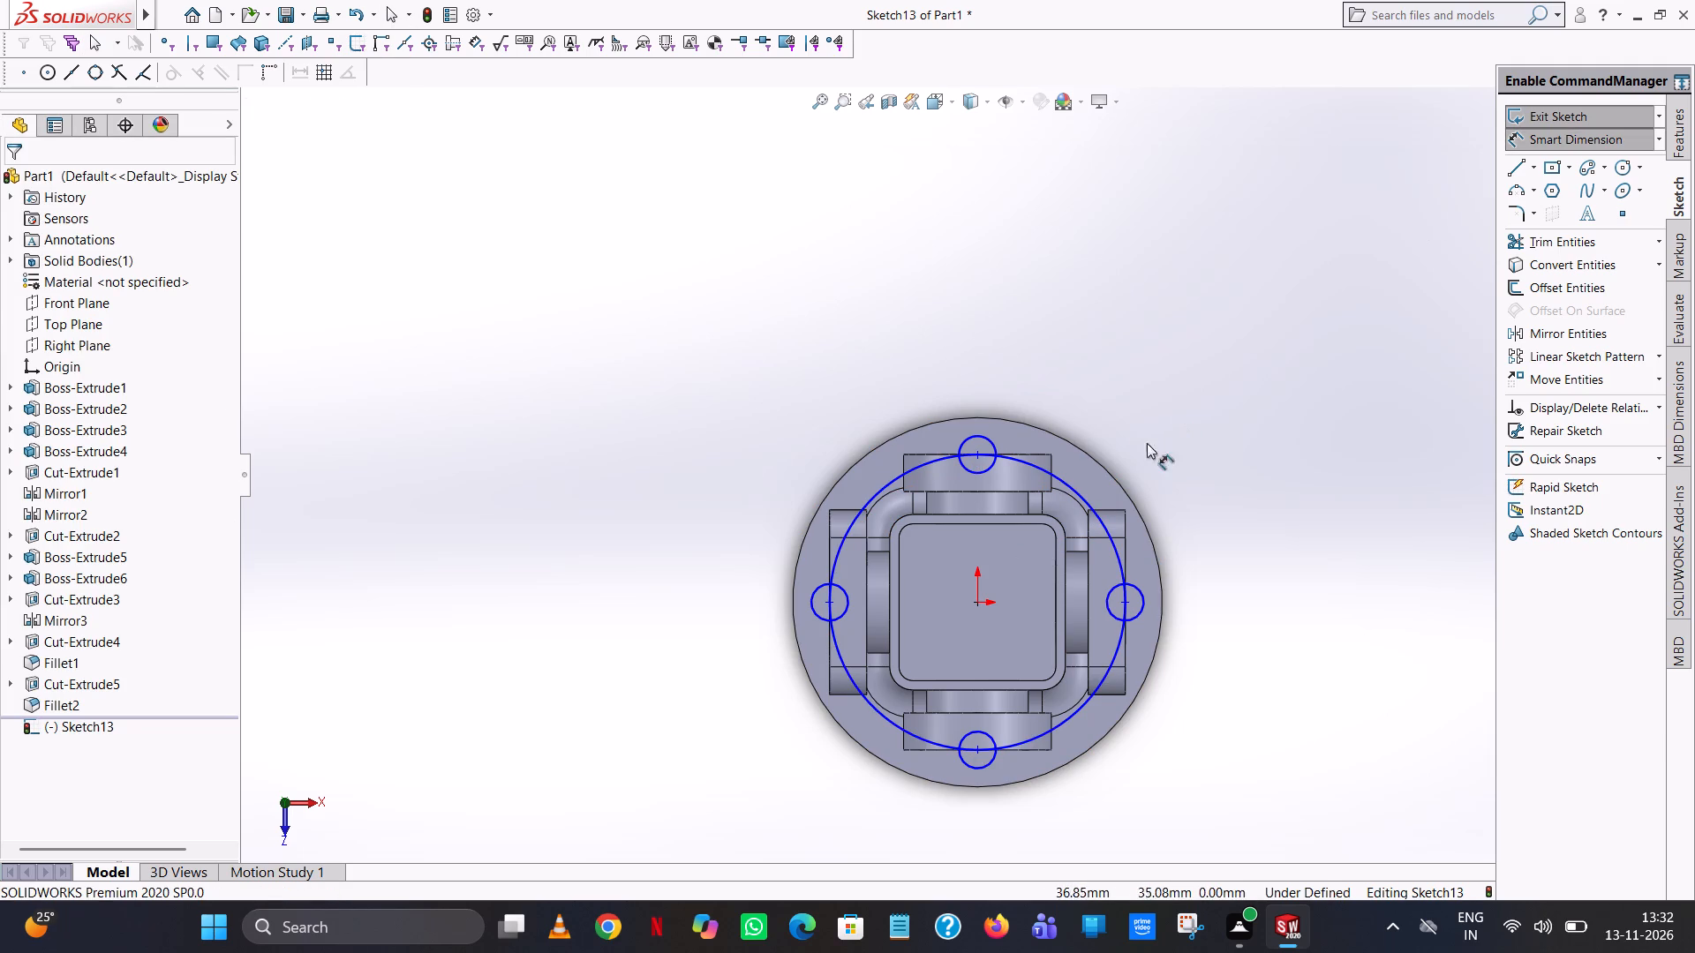
click(1079, 491)
click(1156, 330)
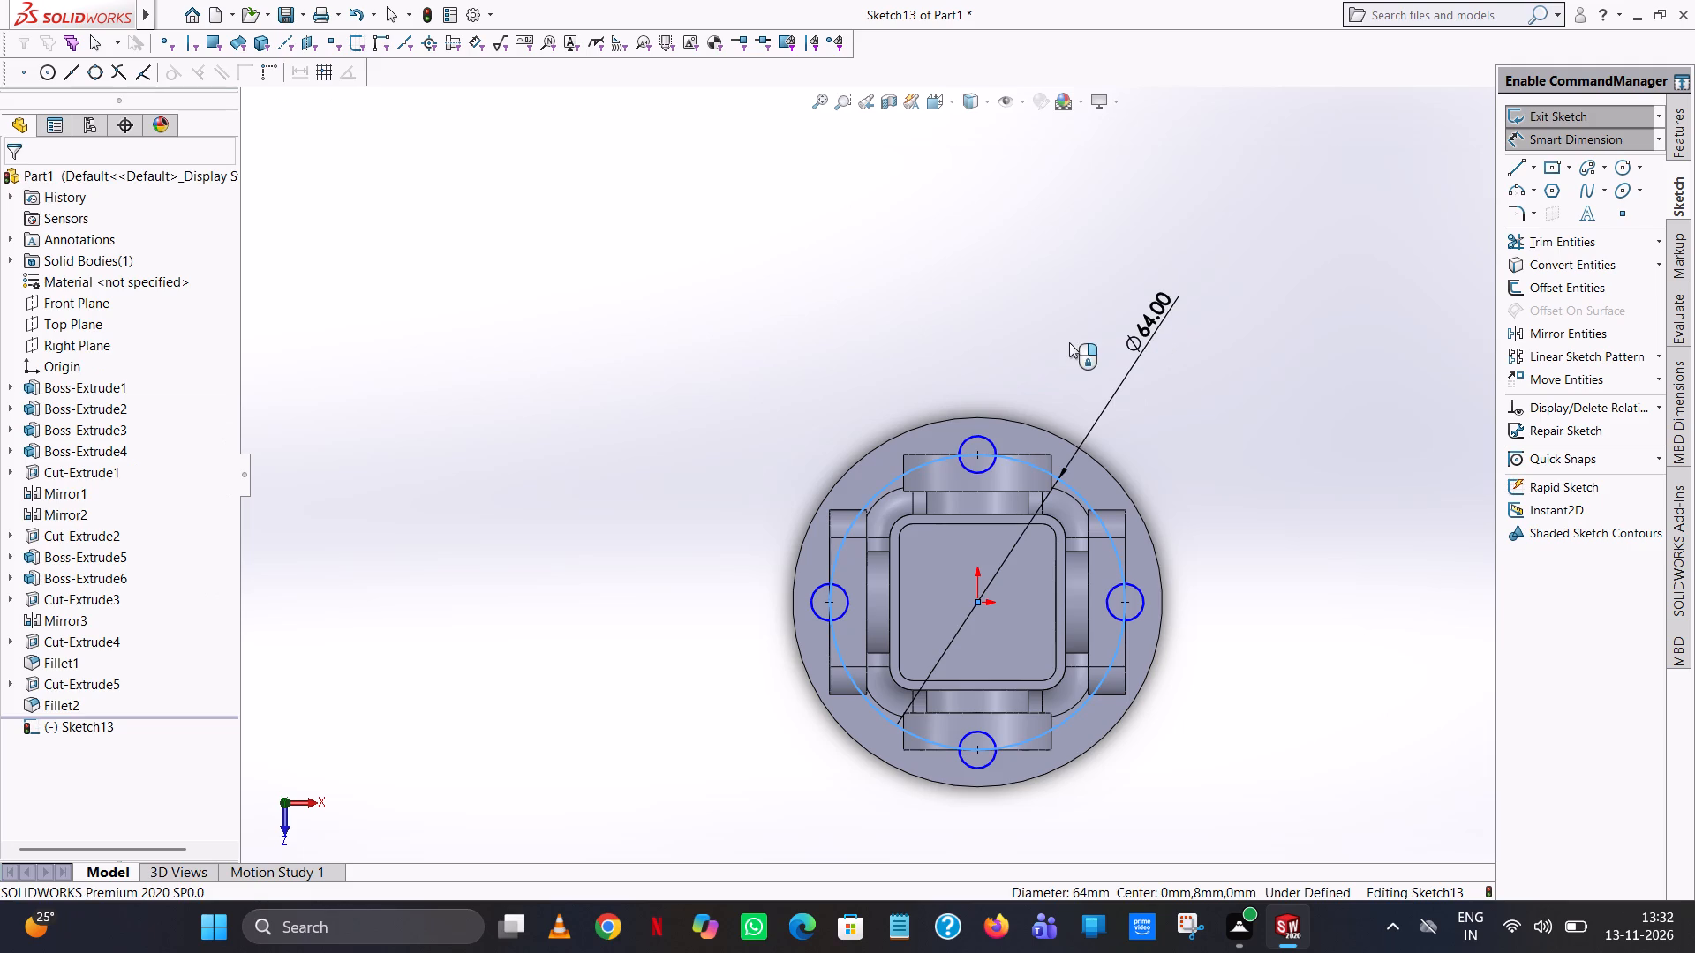
click(1078, 300)
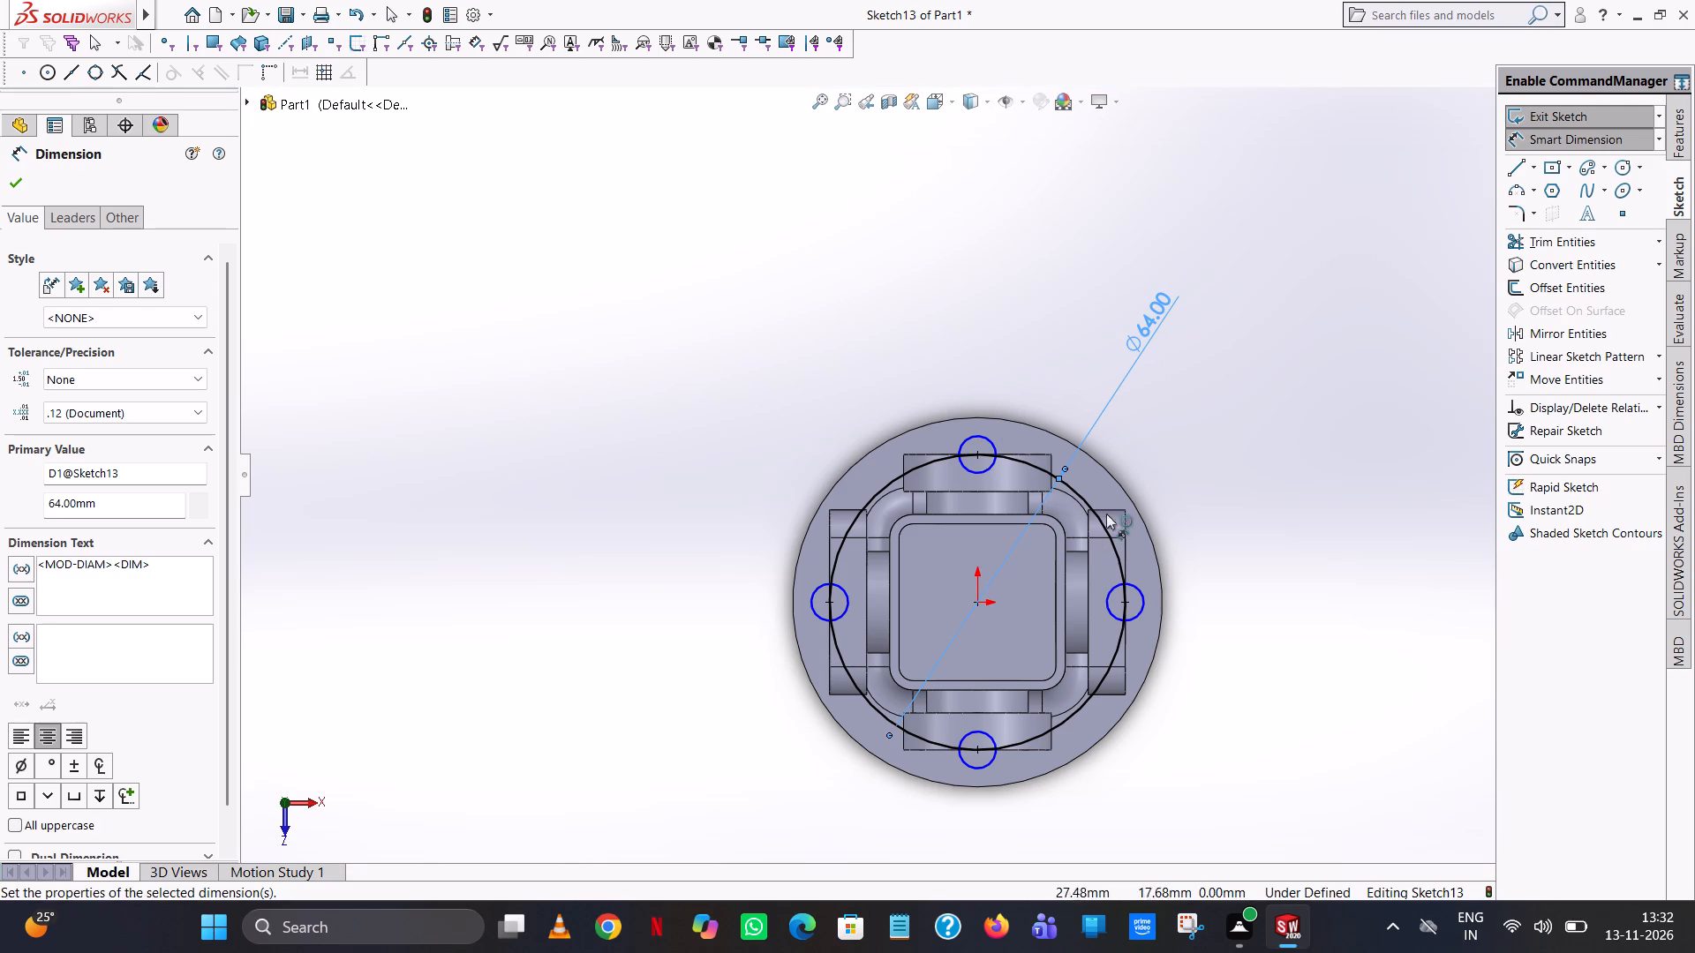
Add 8 mm diameter dimensions to the small circles at the large circle's top and right quadrant points.
middle_drag(1098, 486, 1096, 556)
scroll(1096, 556, down, 1)
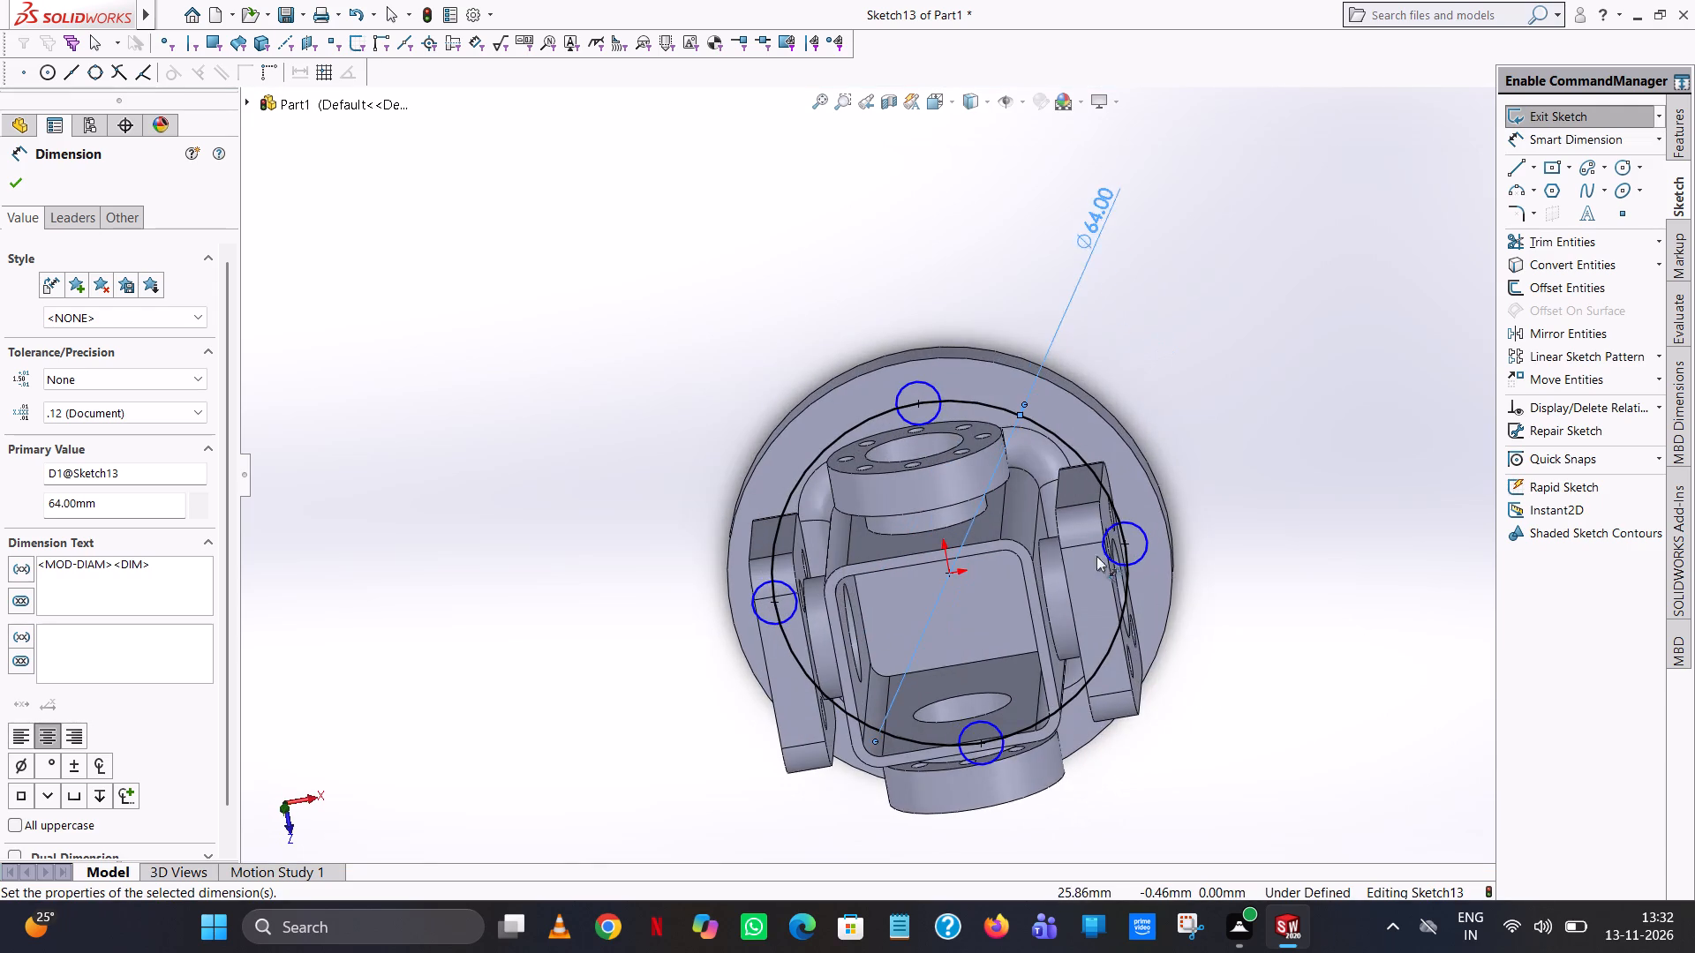
scroll(953, 412, down, 8)
click(864, 383)
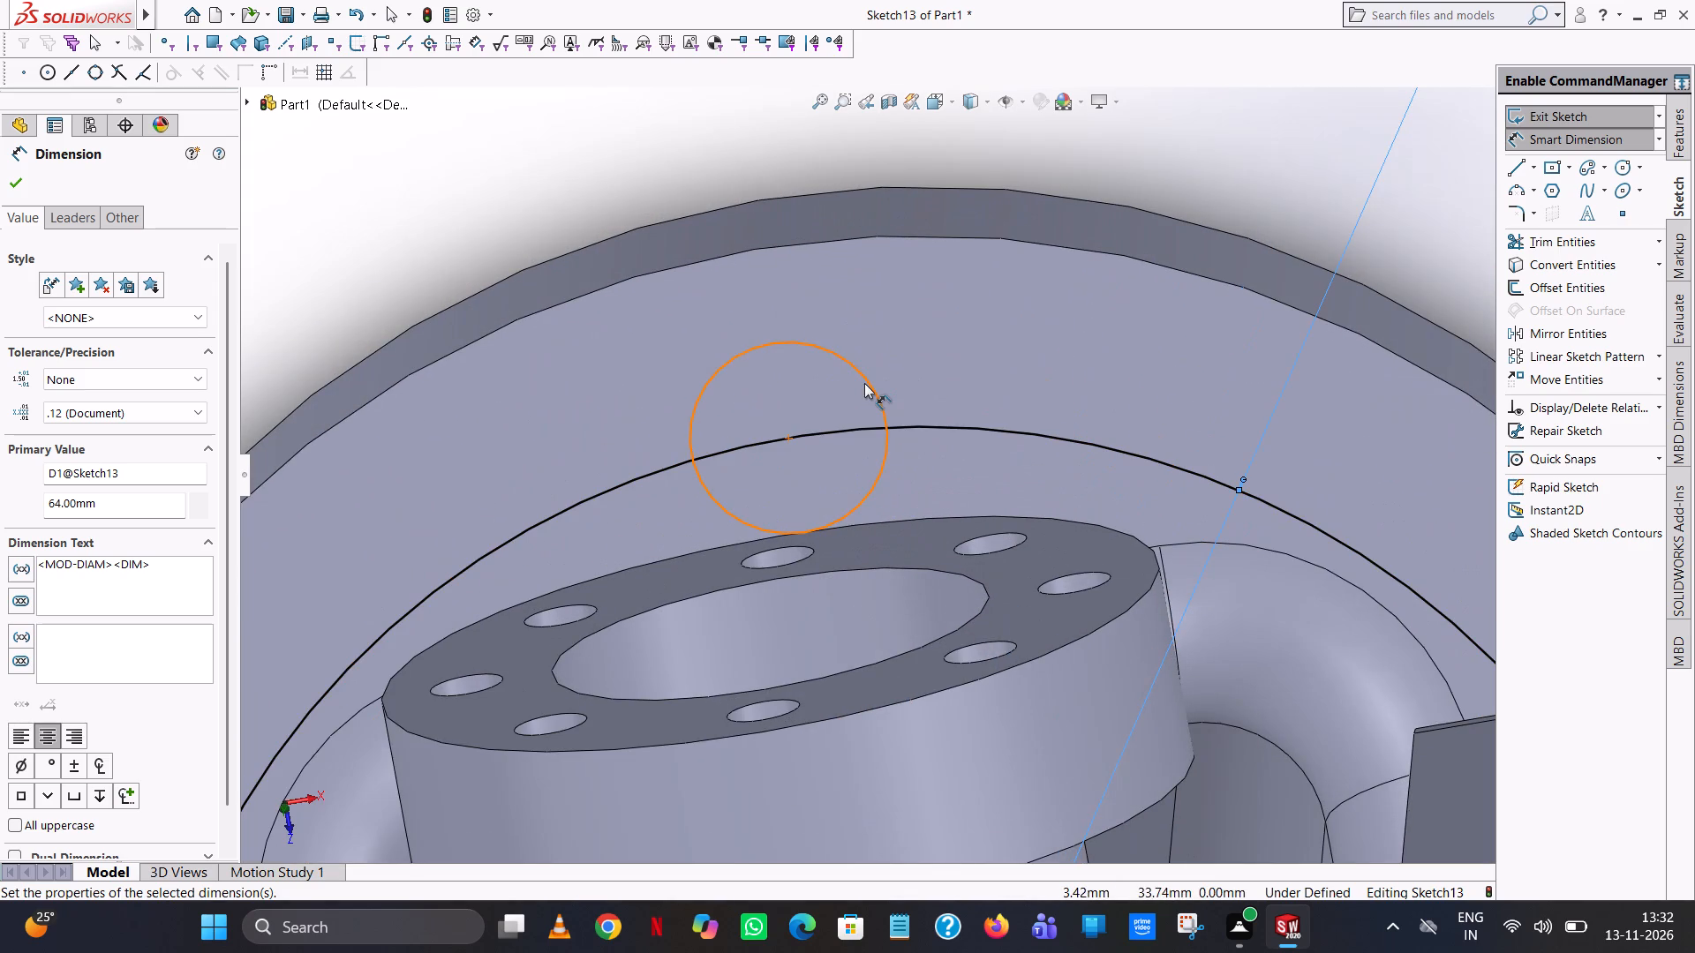
click(1025, 169)
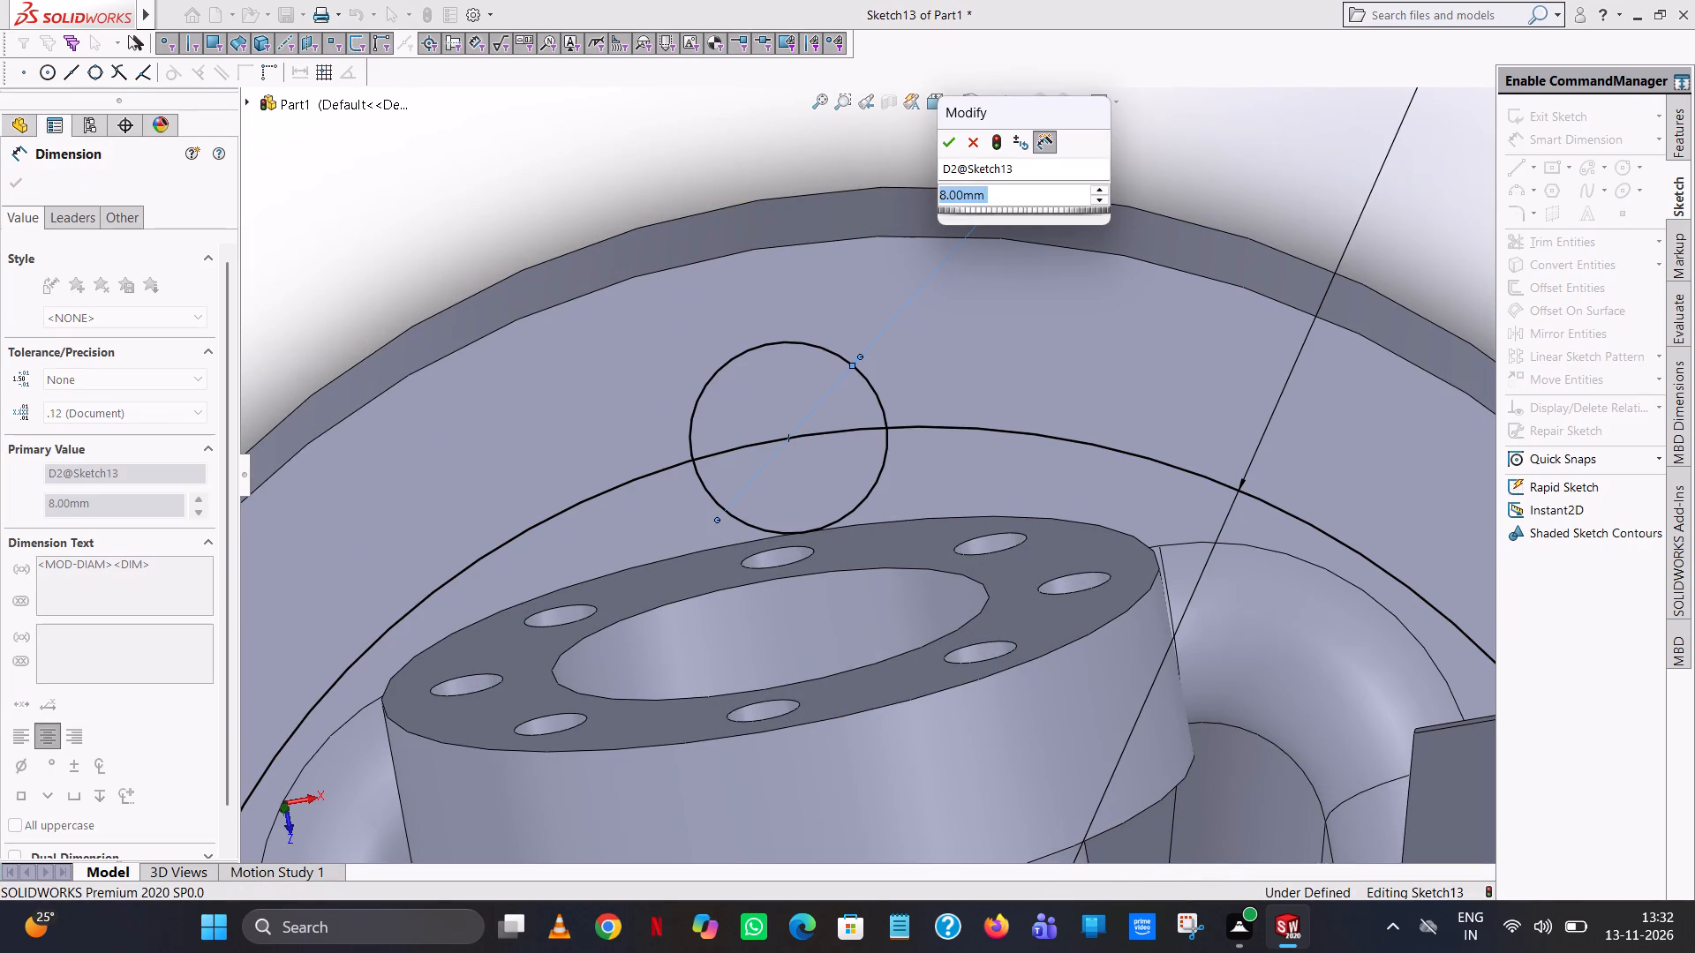
click(947, 144)
scroll(999, 259, up, 17)
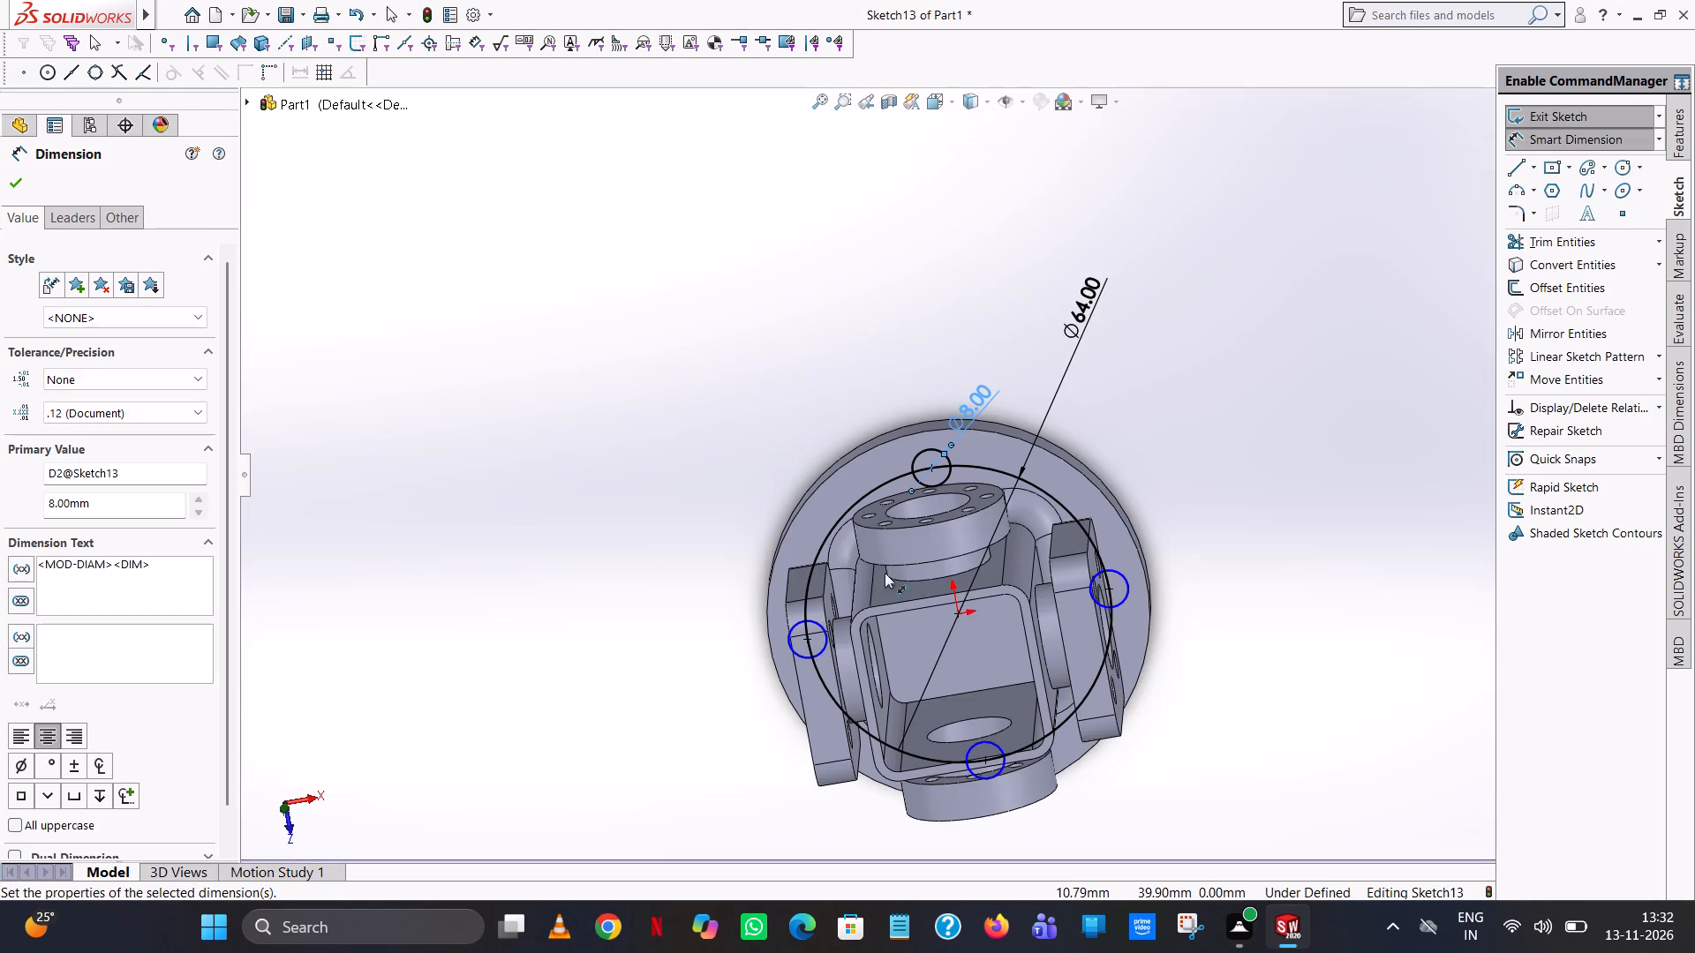
click(1126, 596)
click(1219, 433)
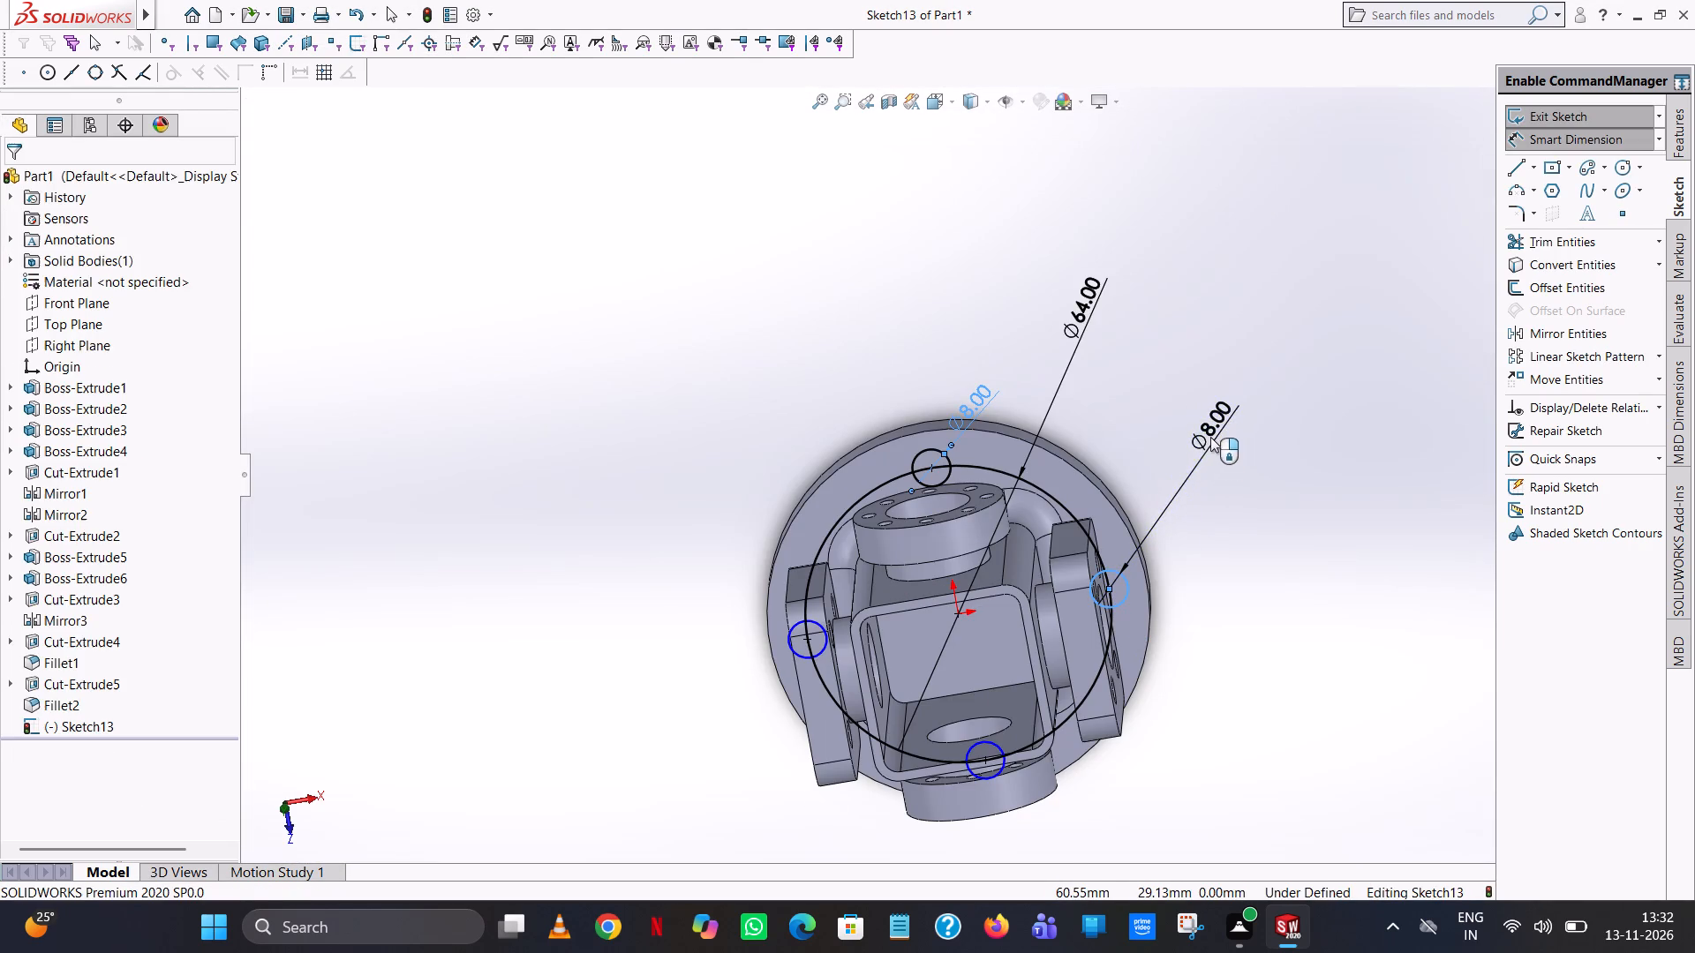
click(1149, 412)
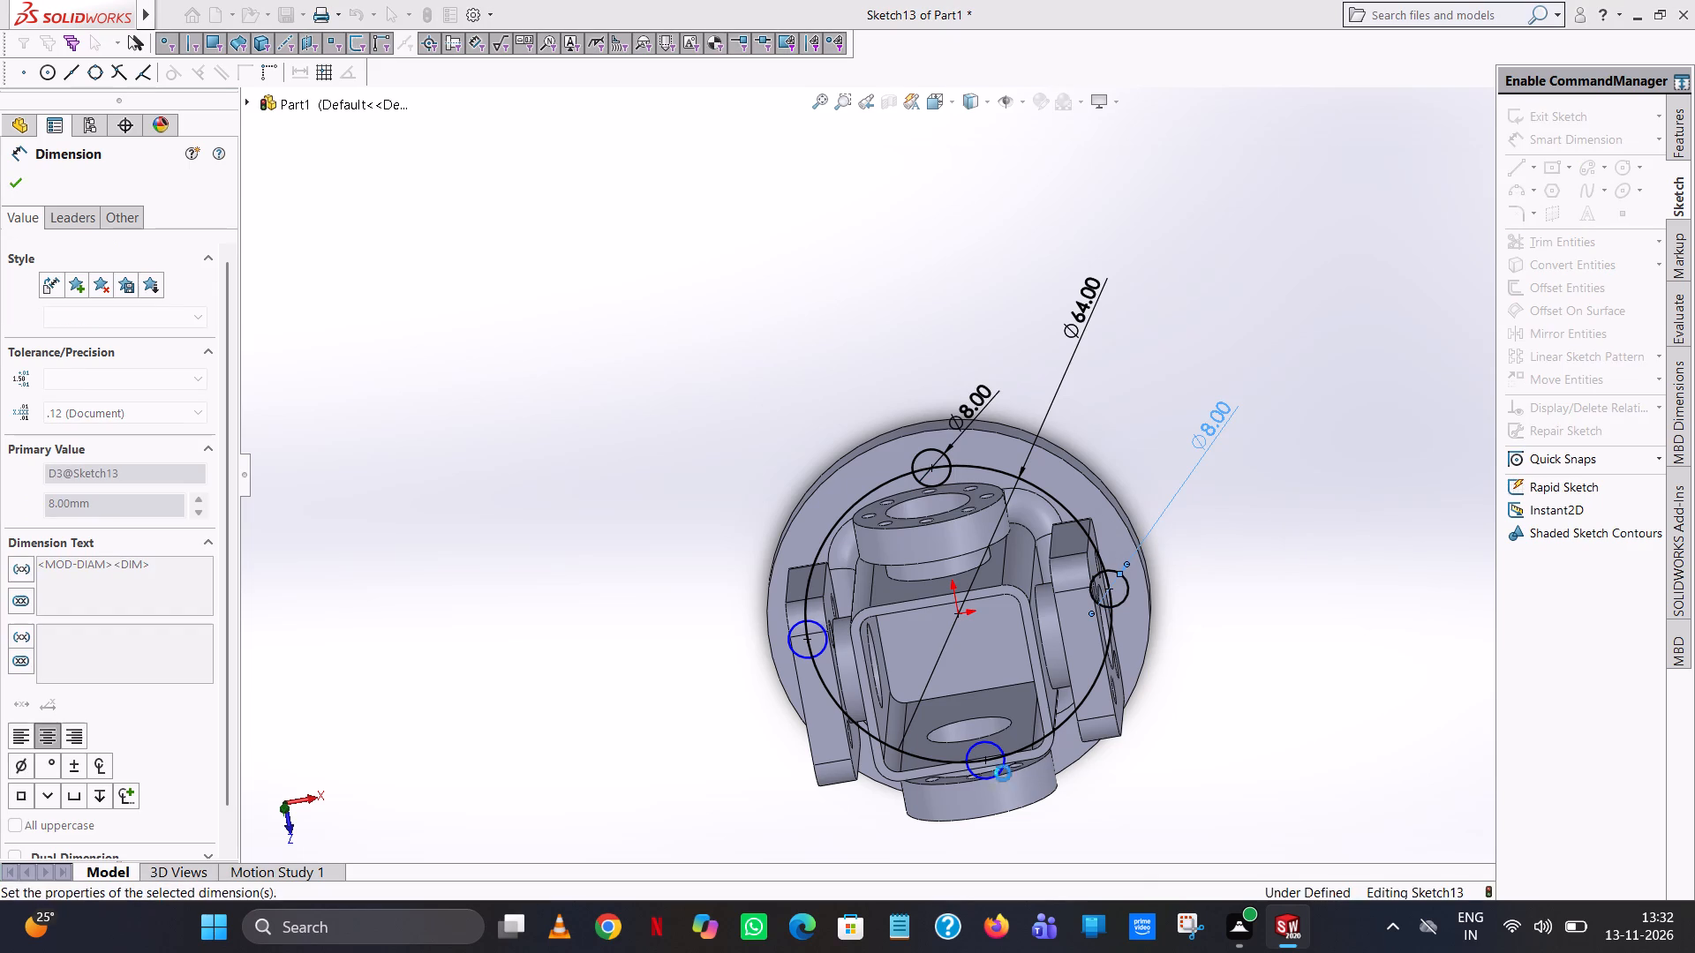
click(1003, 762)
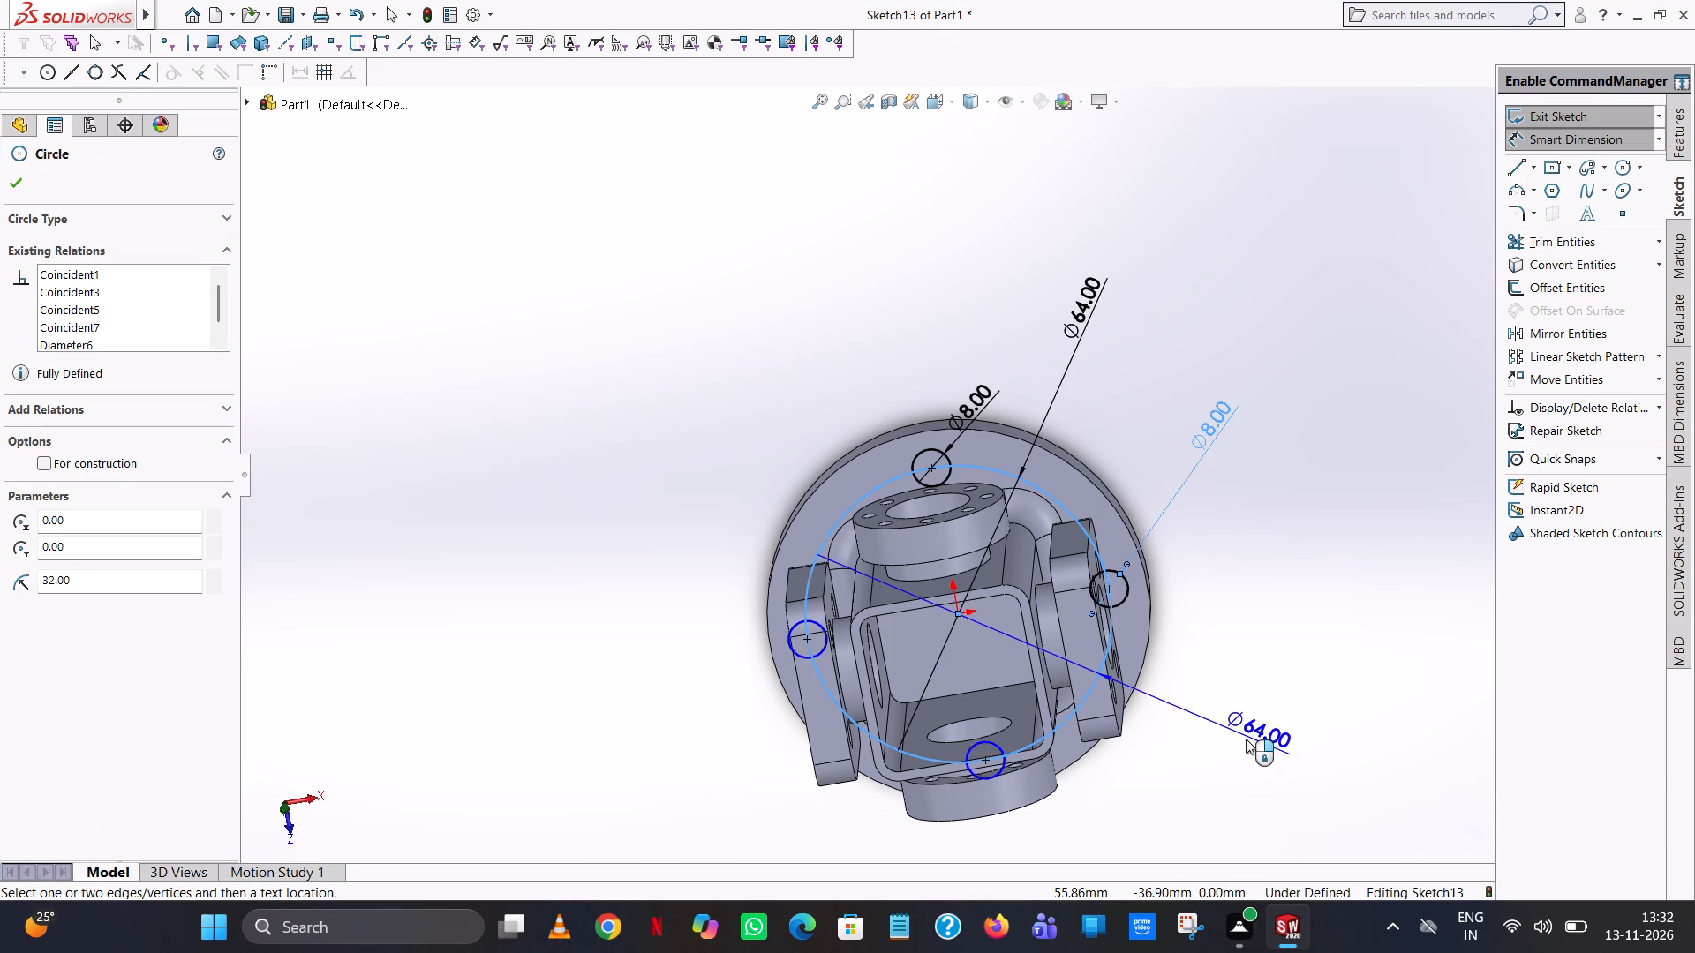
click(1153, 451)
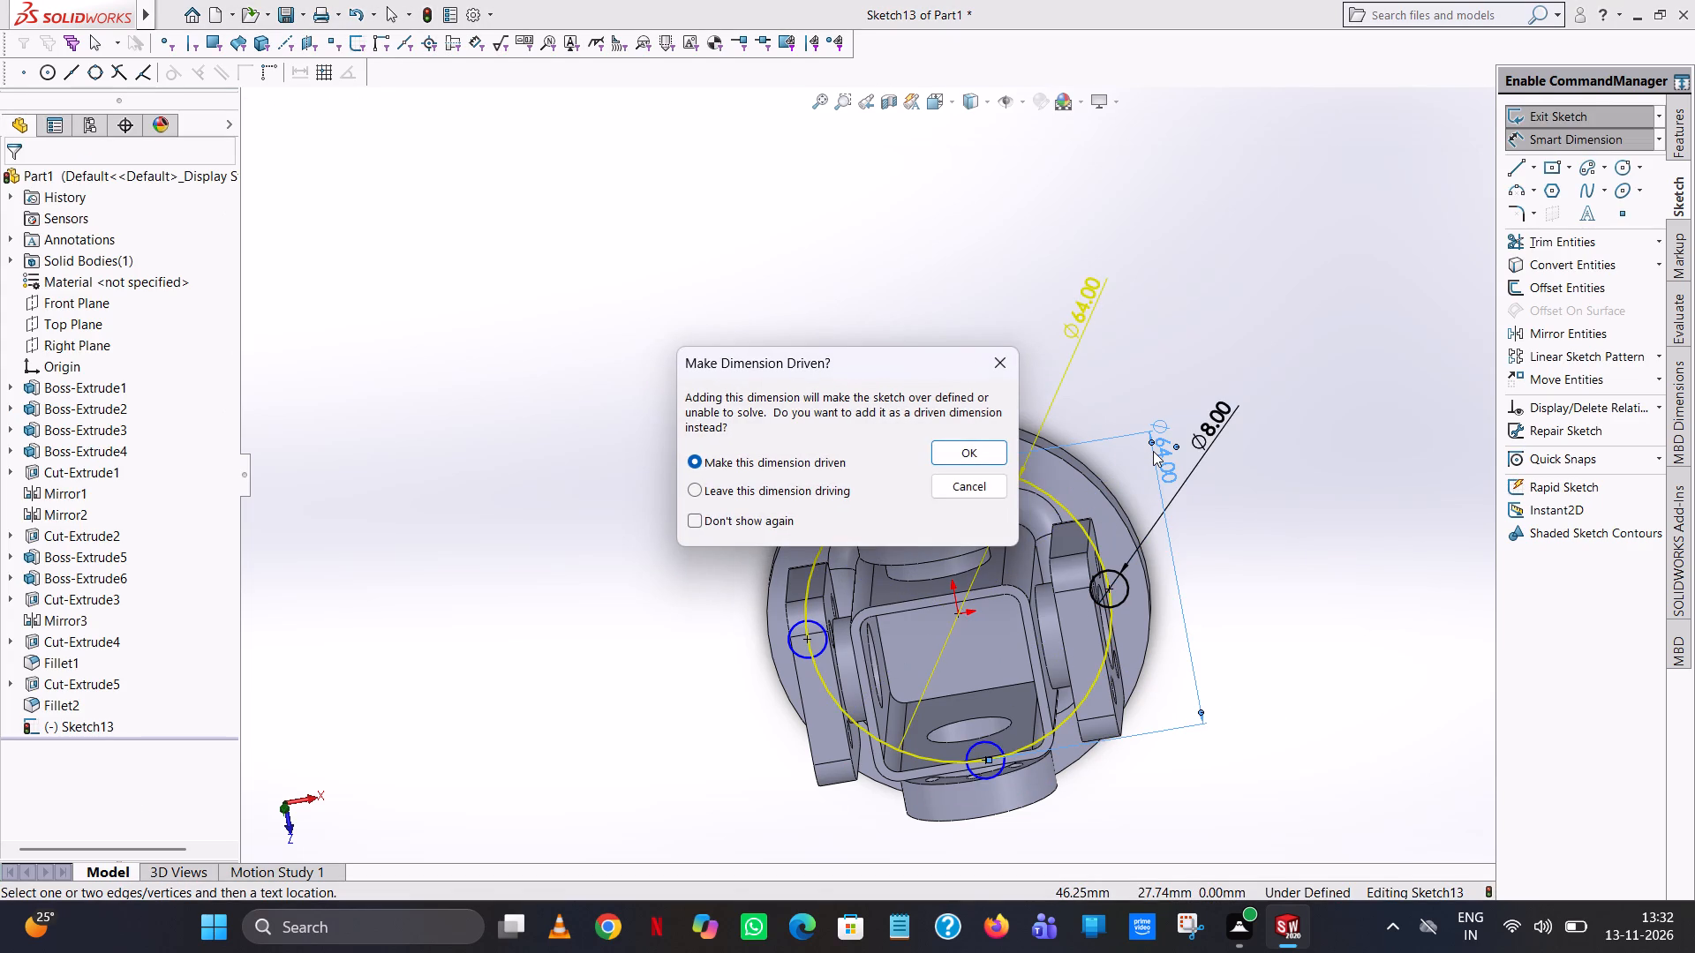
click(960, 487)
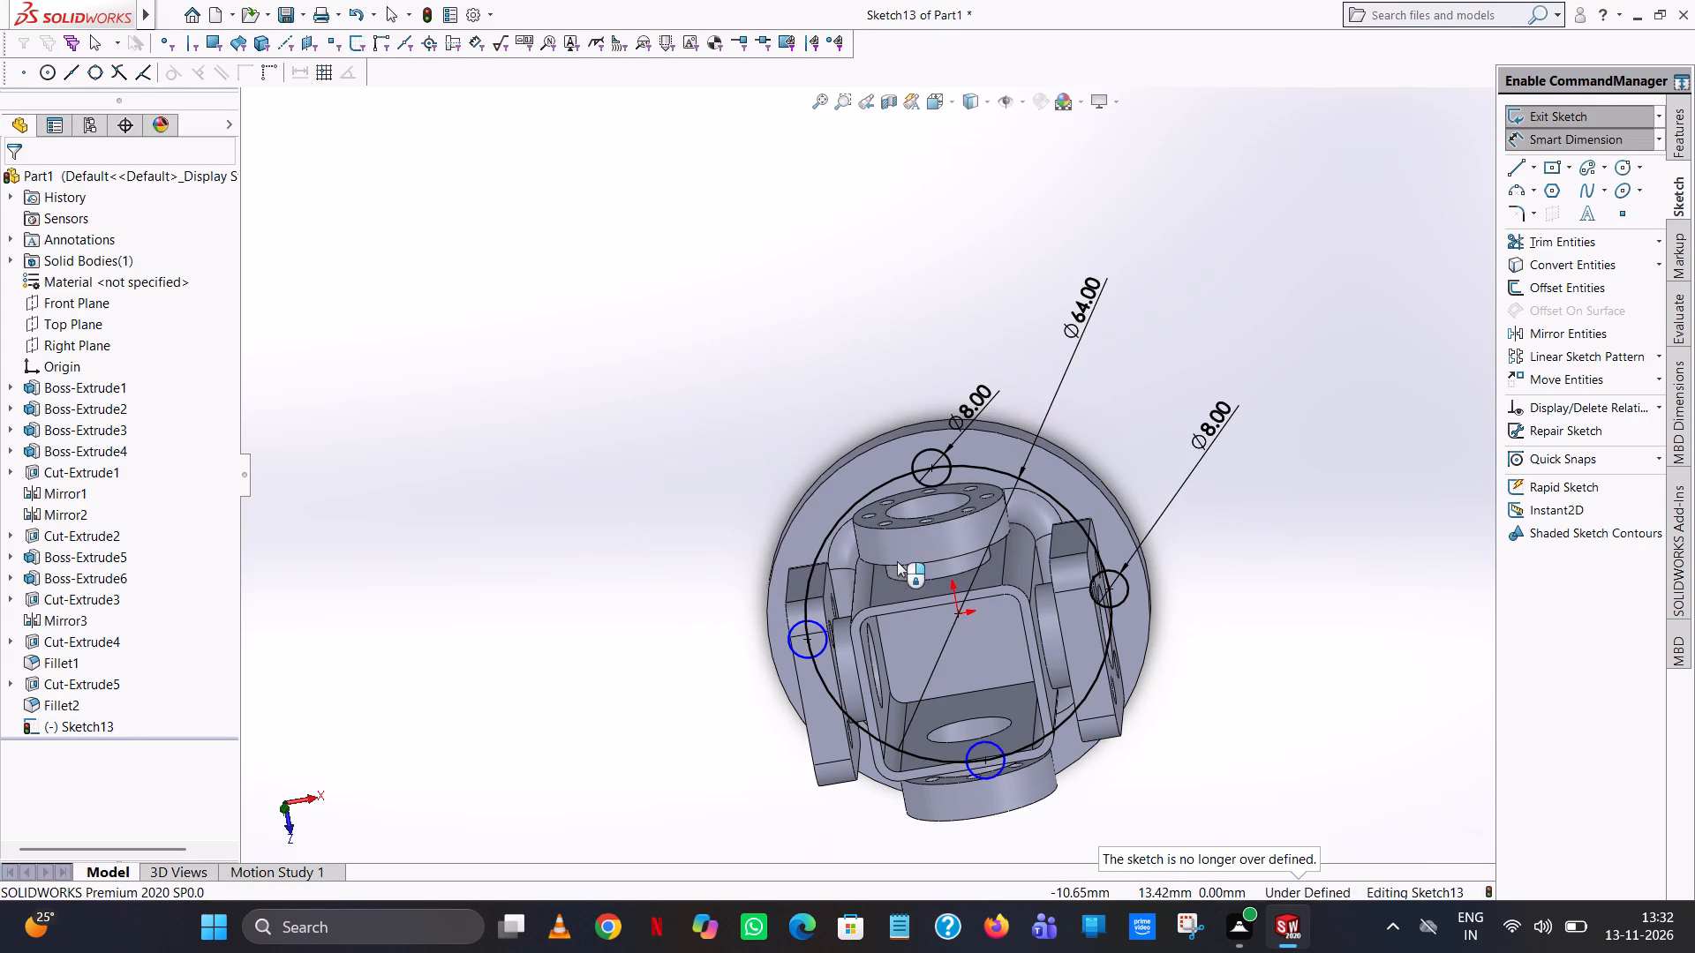
Add 8 mm diameter dimensions to the small circles at the large circle's left and bottom quadrant points.
middle_drag(897, 567, 970, 423)
scroll(970, 423, up, 2)
scroll(821, 617, down, 8)
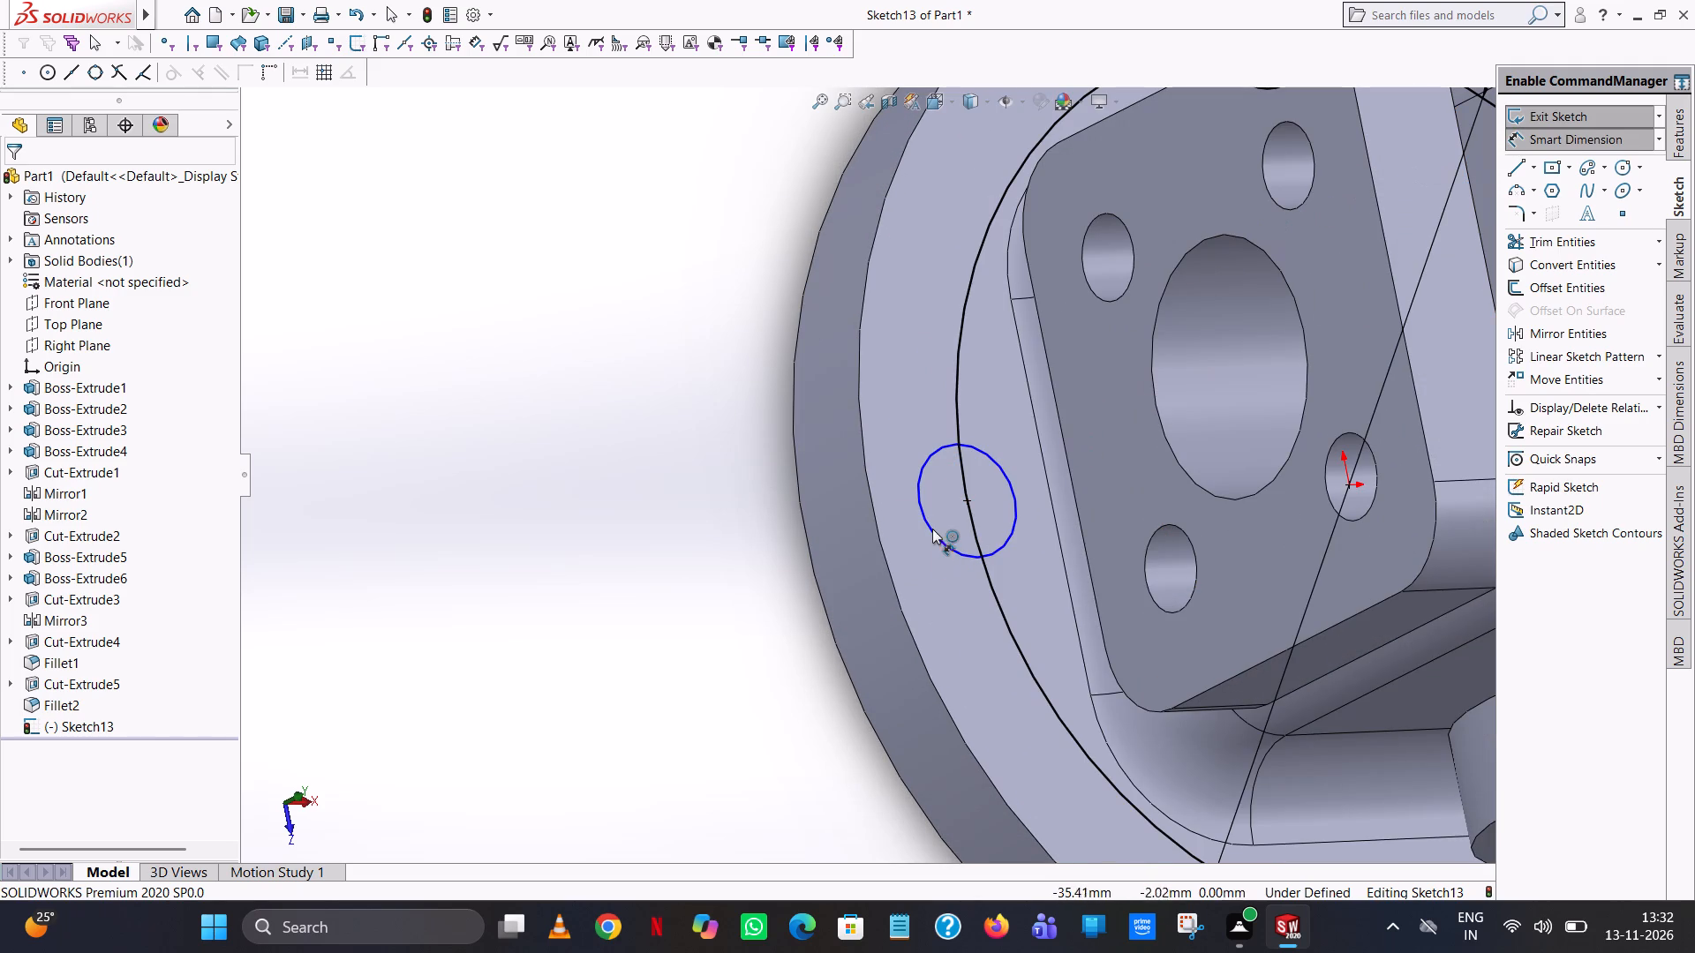
click(932, 527)
click(666, 507)
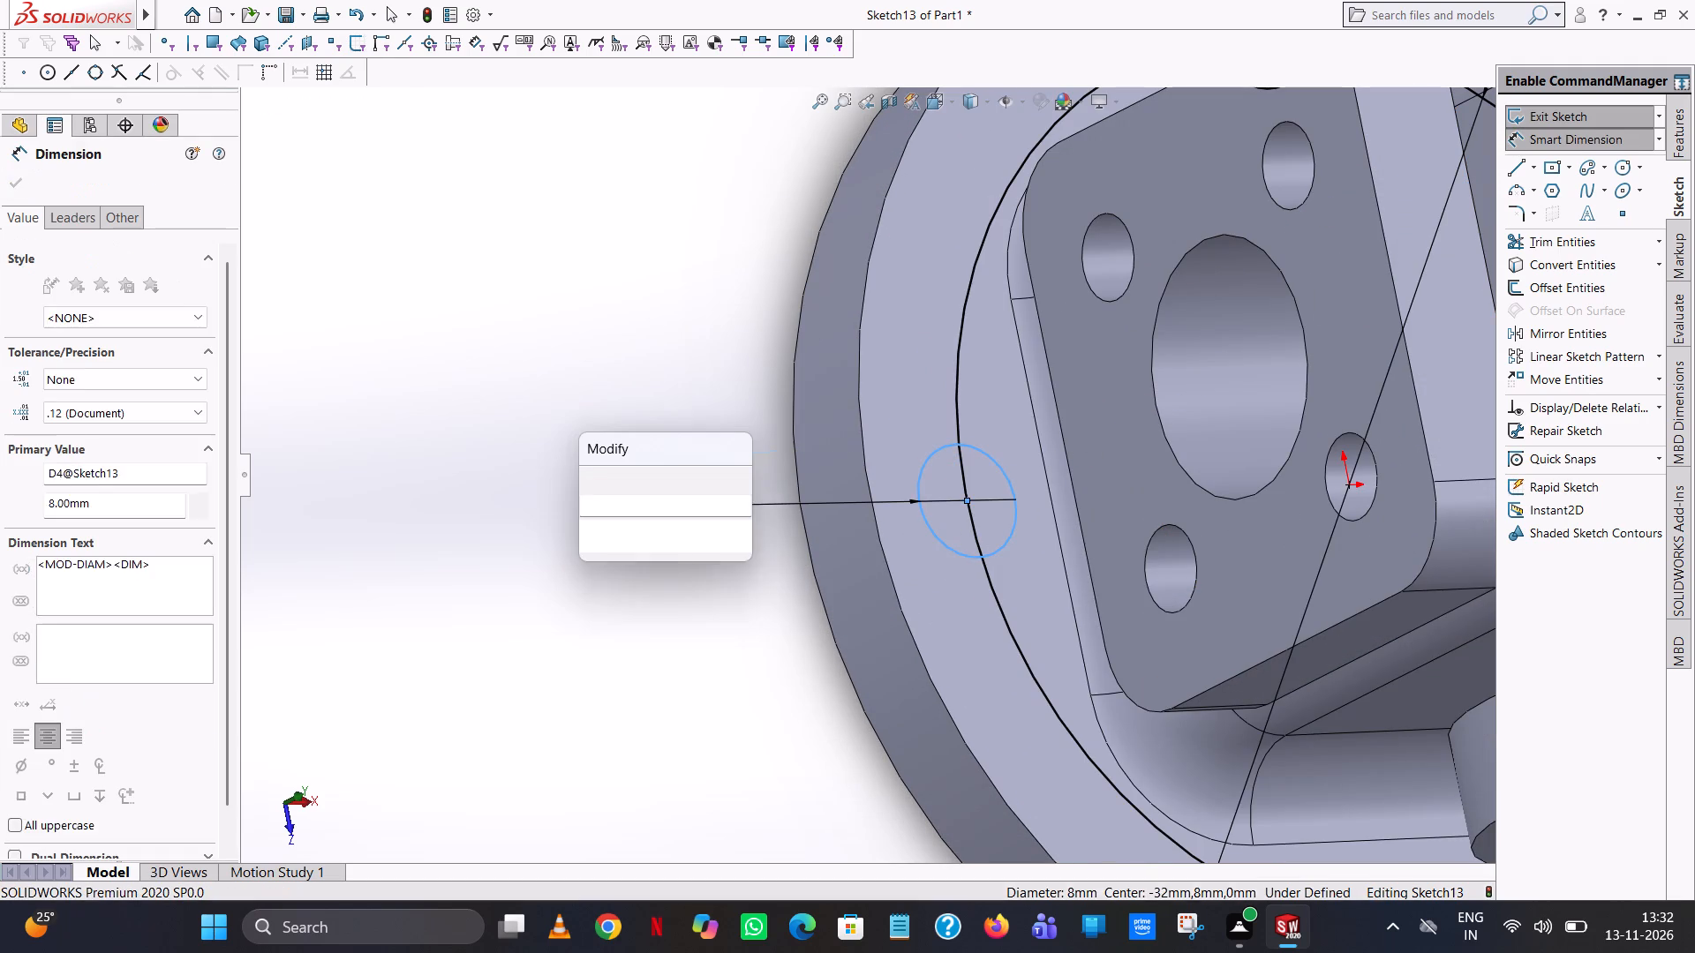
click(586, 486)
scroll(815, 626, up, 9)
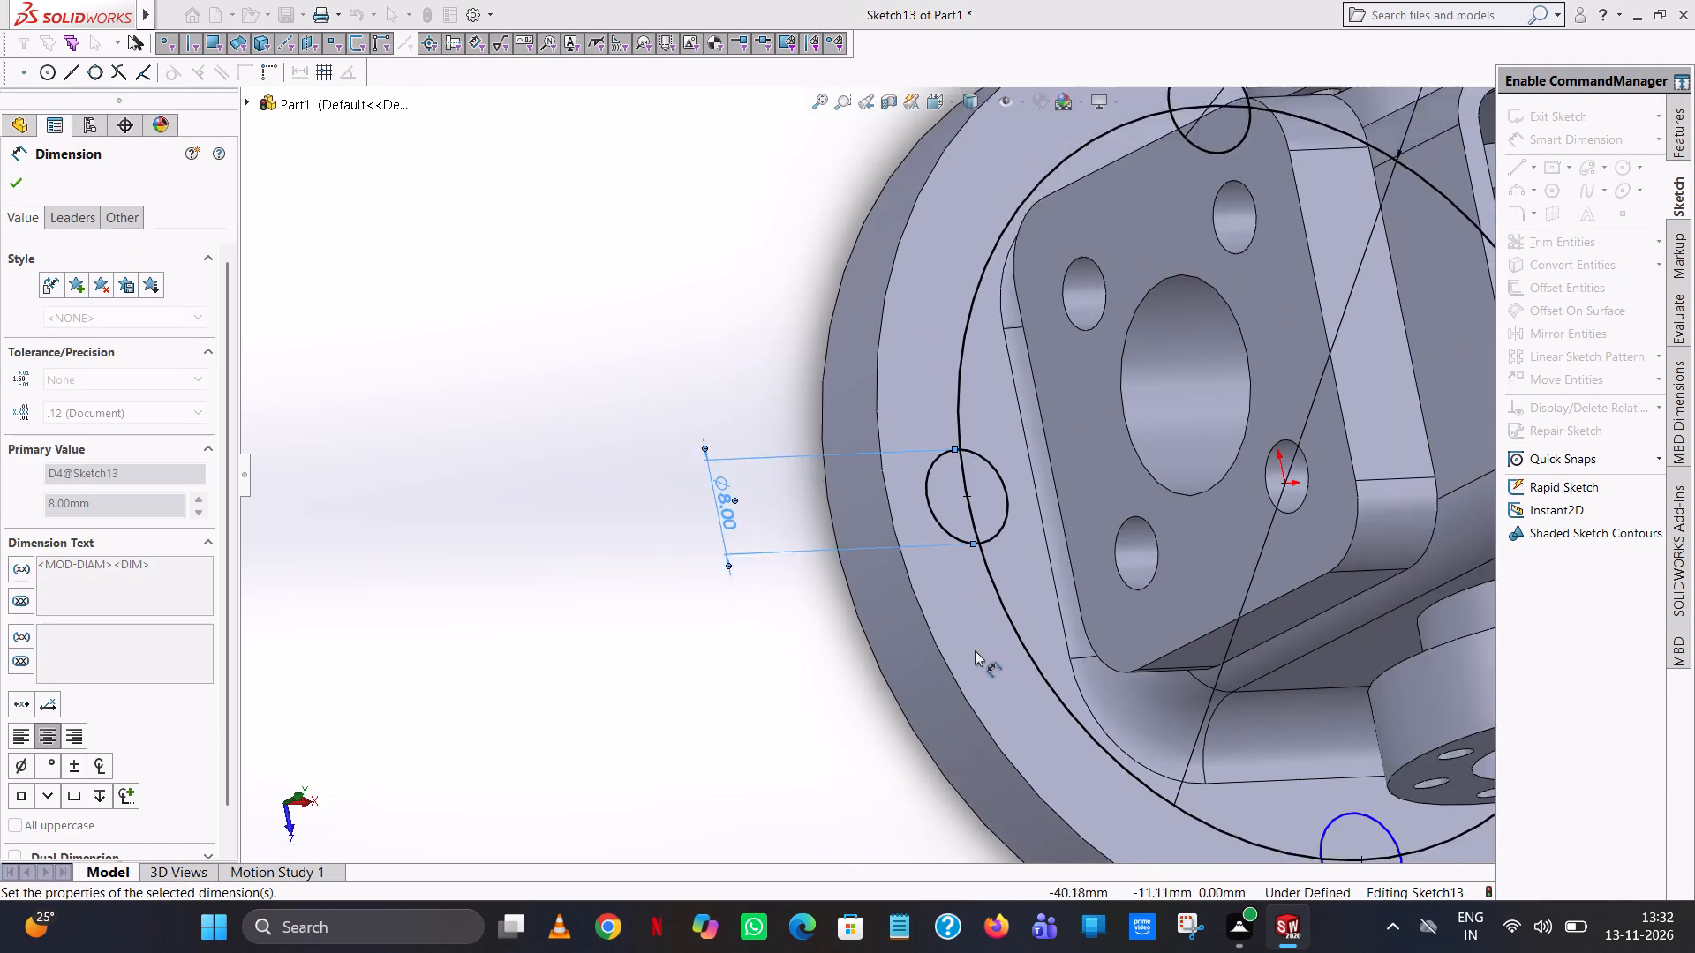
scroll(984, 650, up, 9)
click(1114, 612)
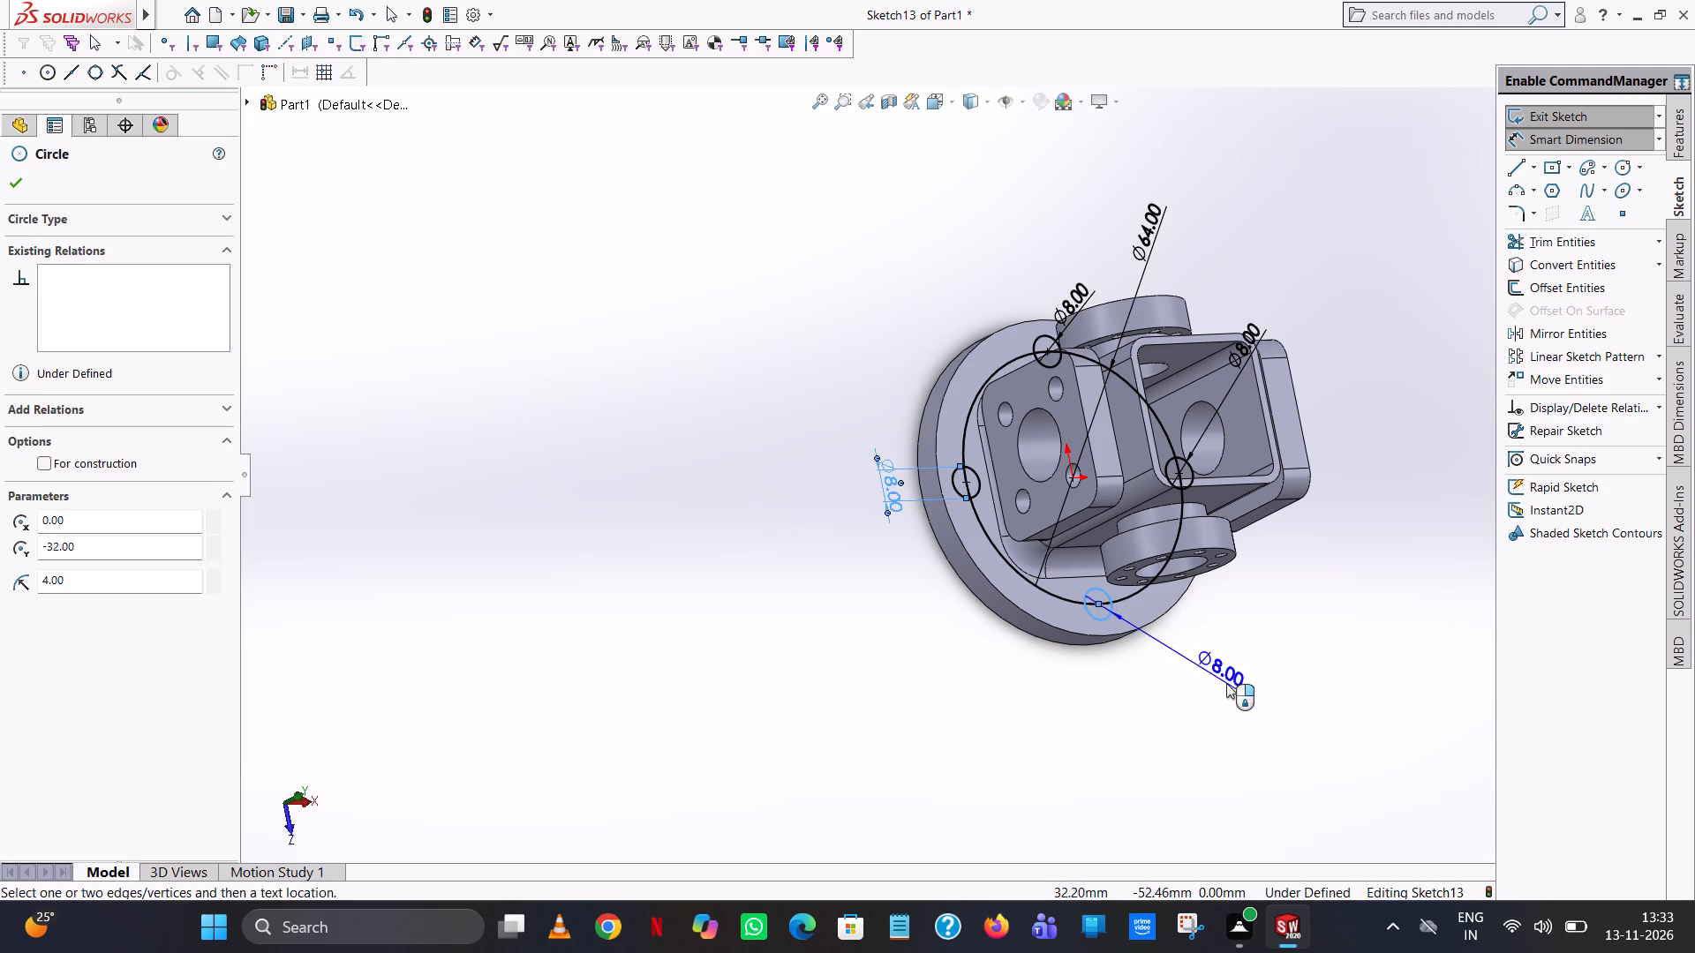
click(1228, 684)
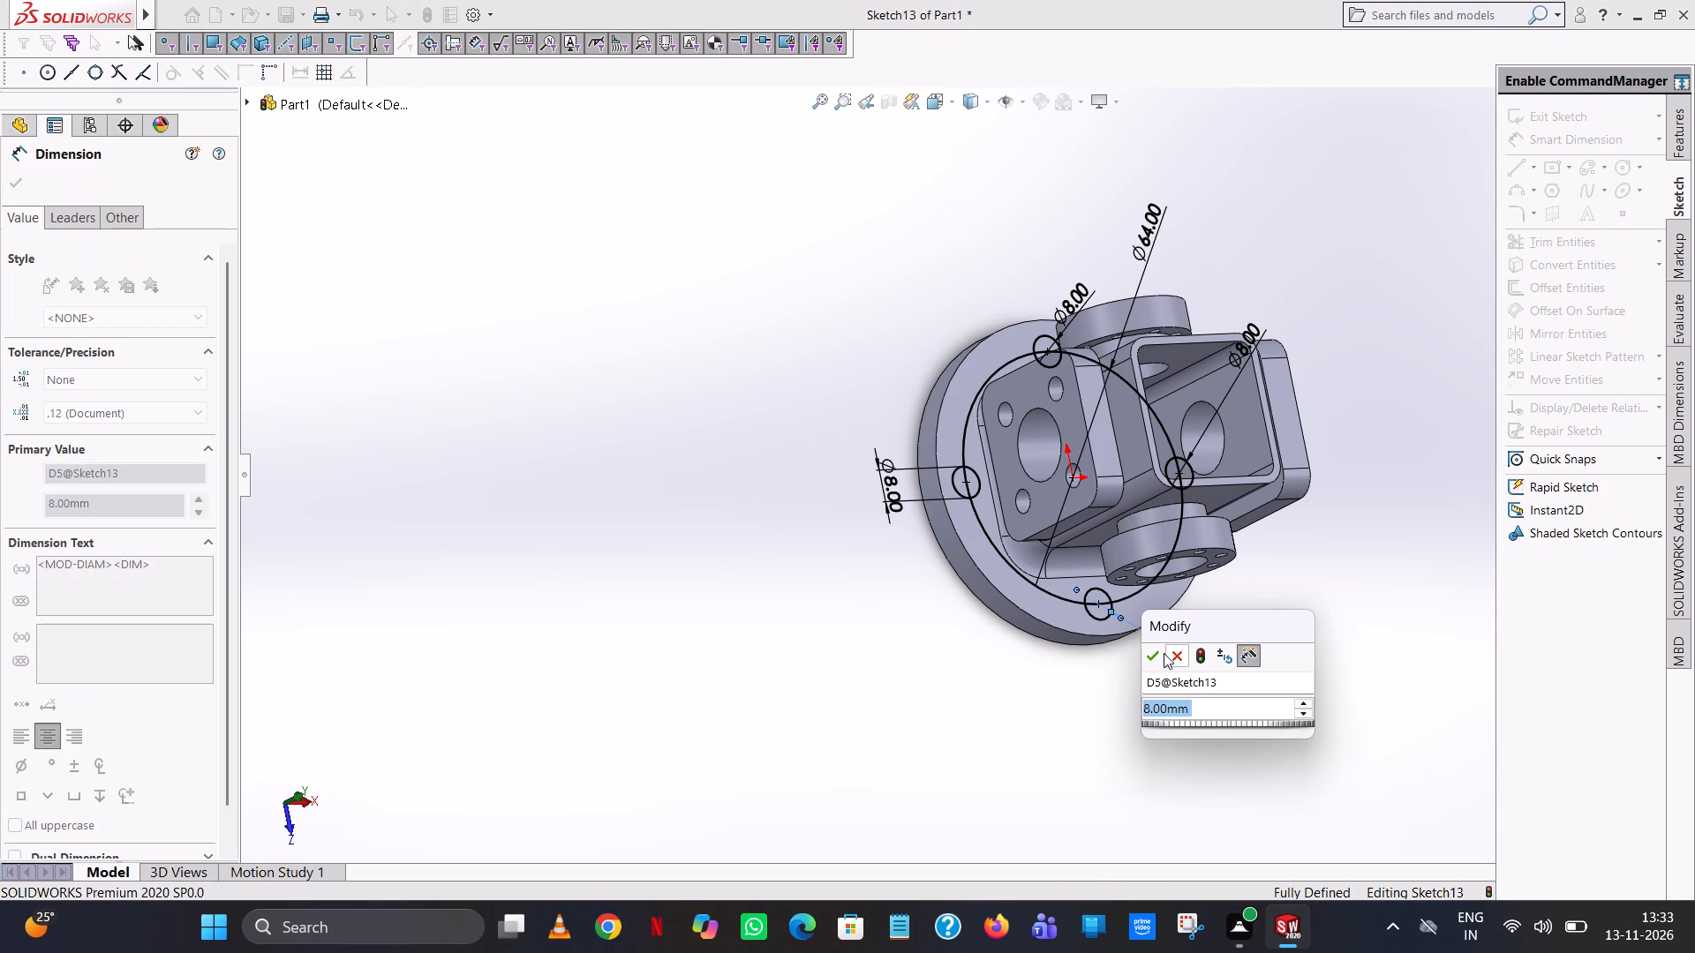
click(1154, 652)
click(1313, 579)
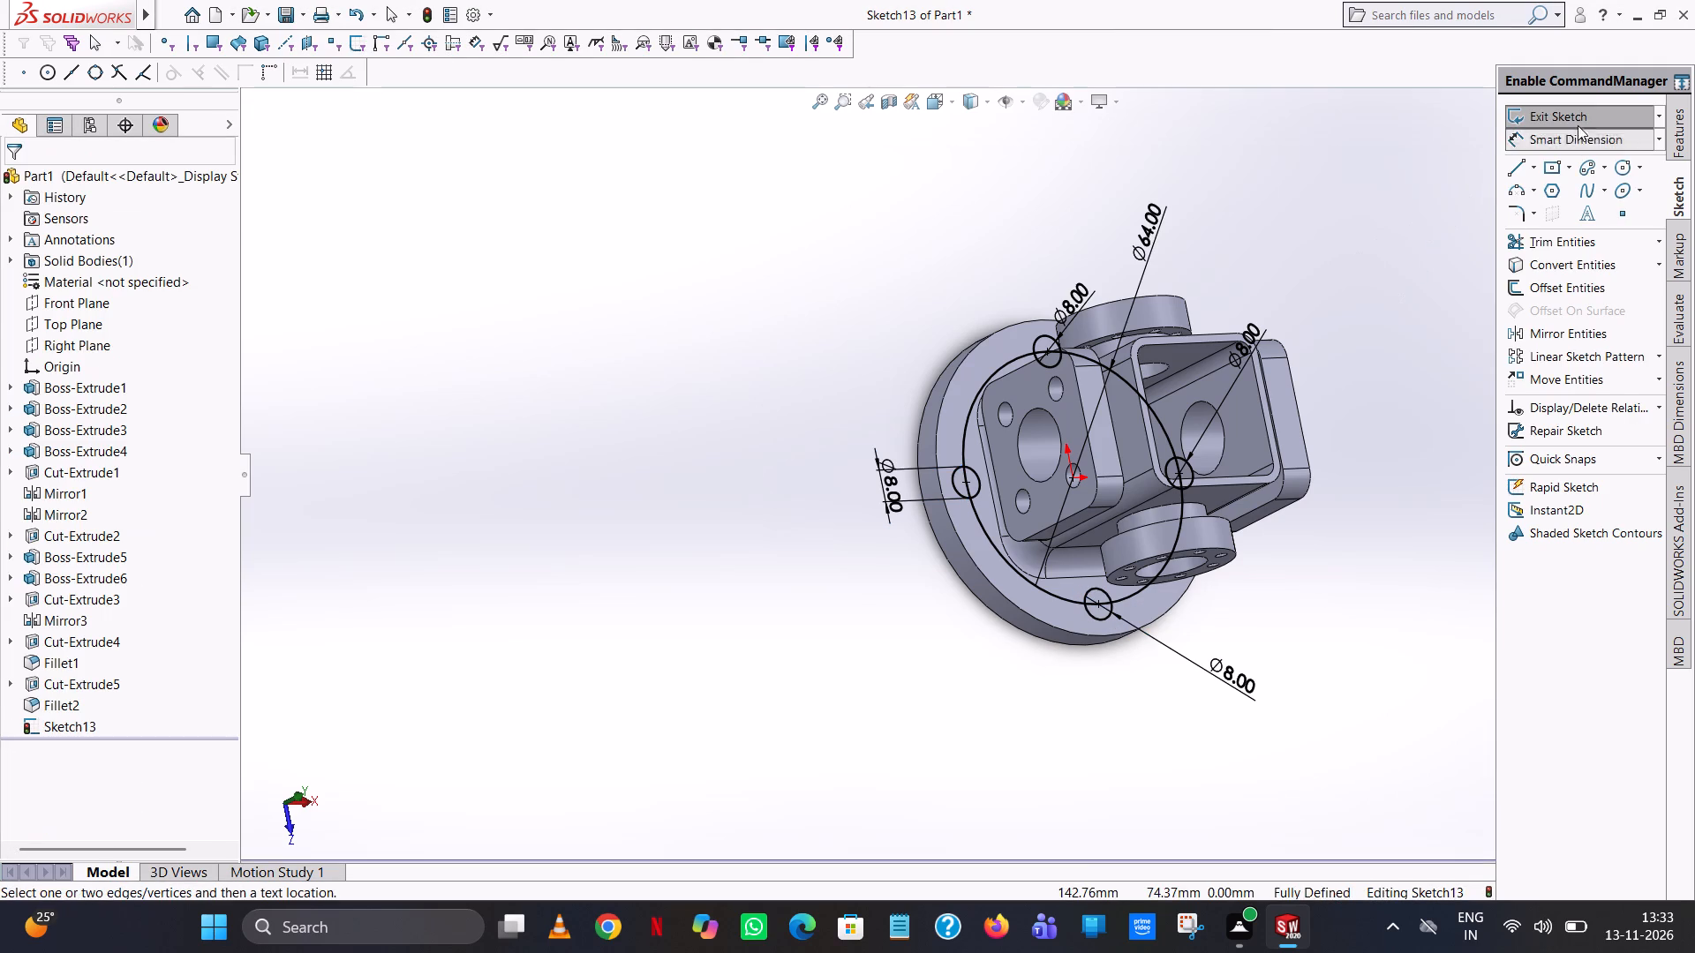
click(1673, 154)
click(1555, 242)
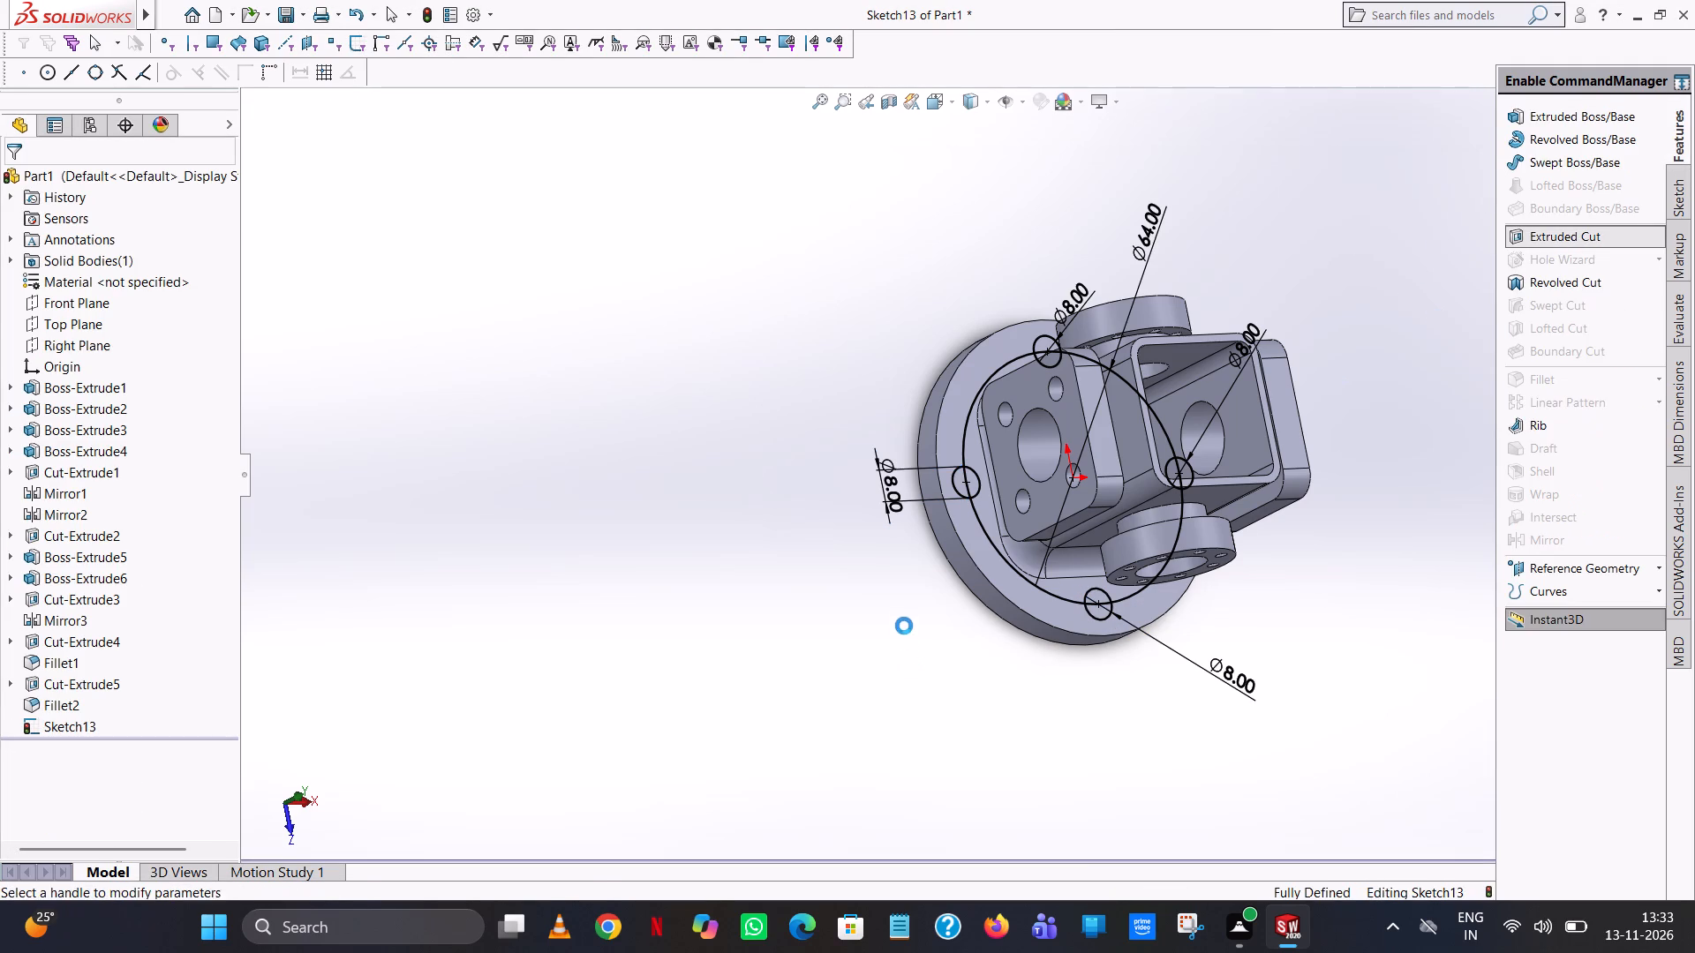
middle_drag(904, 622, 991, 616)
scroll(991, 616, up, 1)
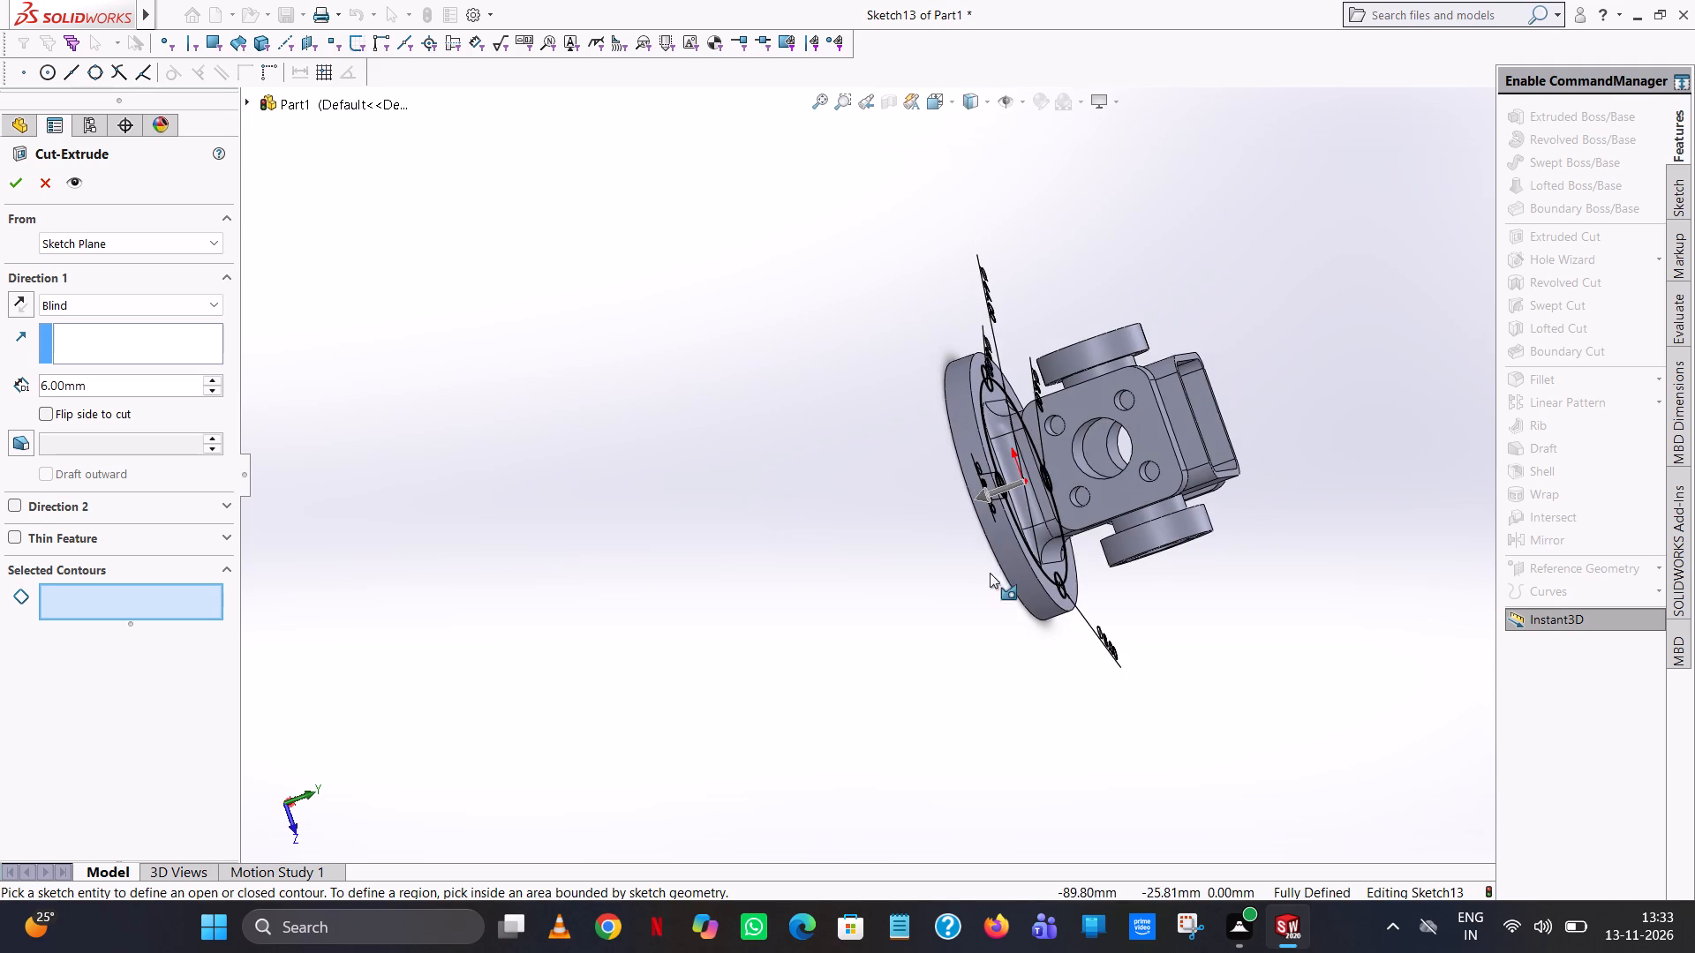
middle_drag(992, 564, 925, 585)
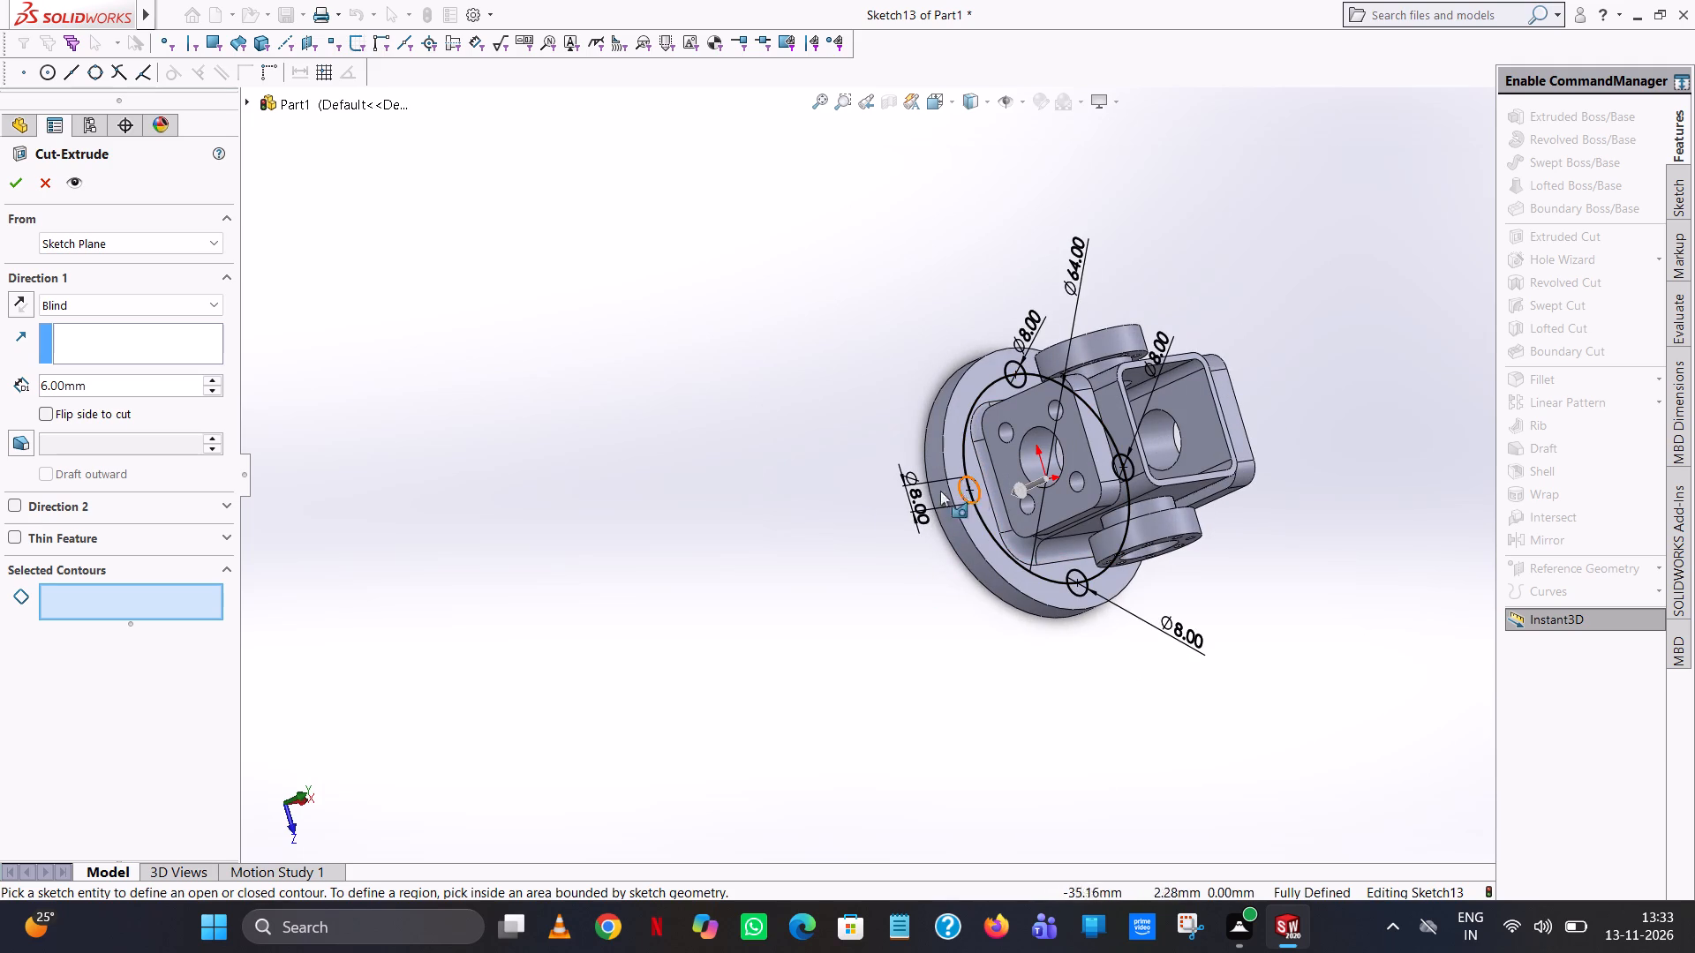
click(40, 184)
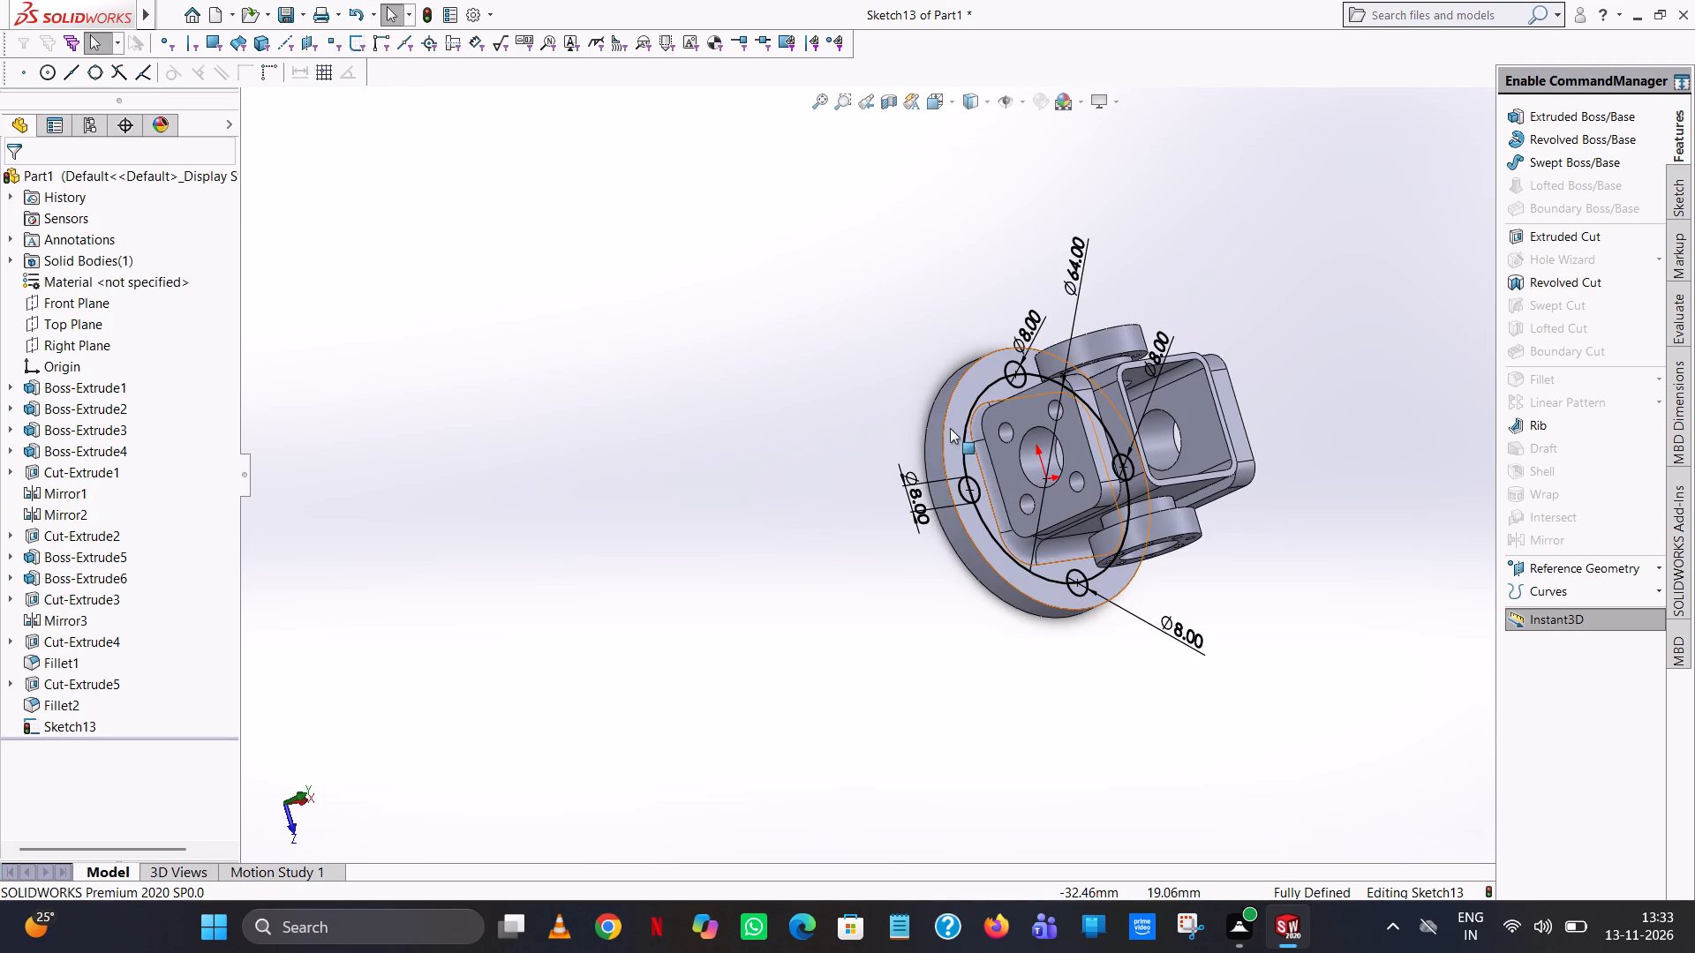
Convert the 64 mm diameter circle to construction geometry.
click(963, 439)
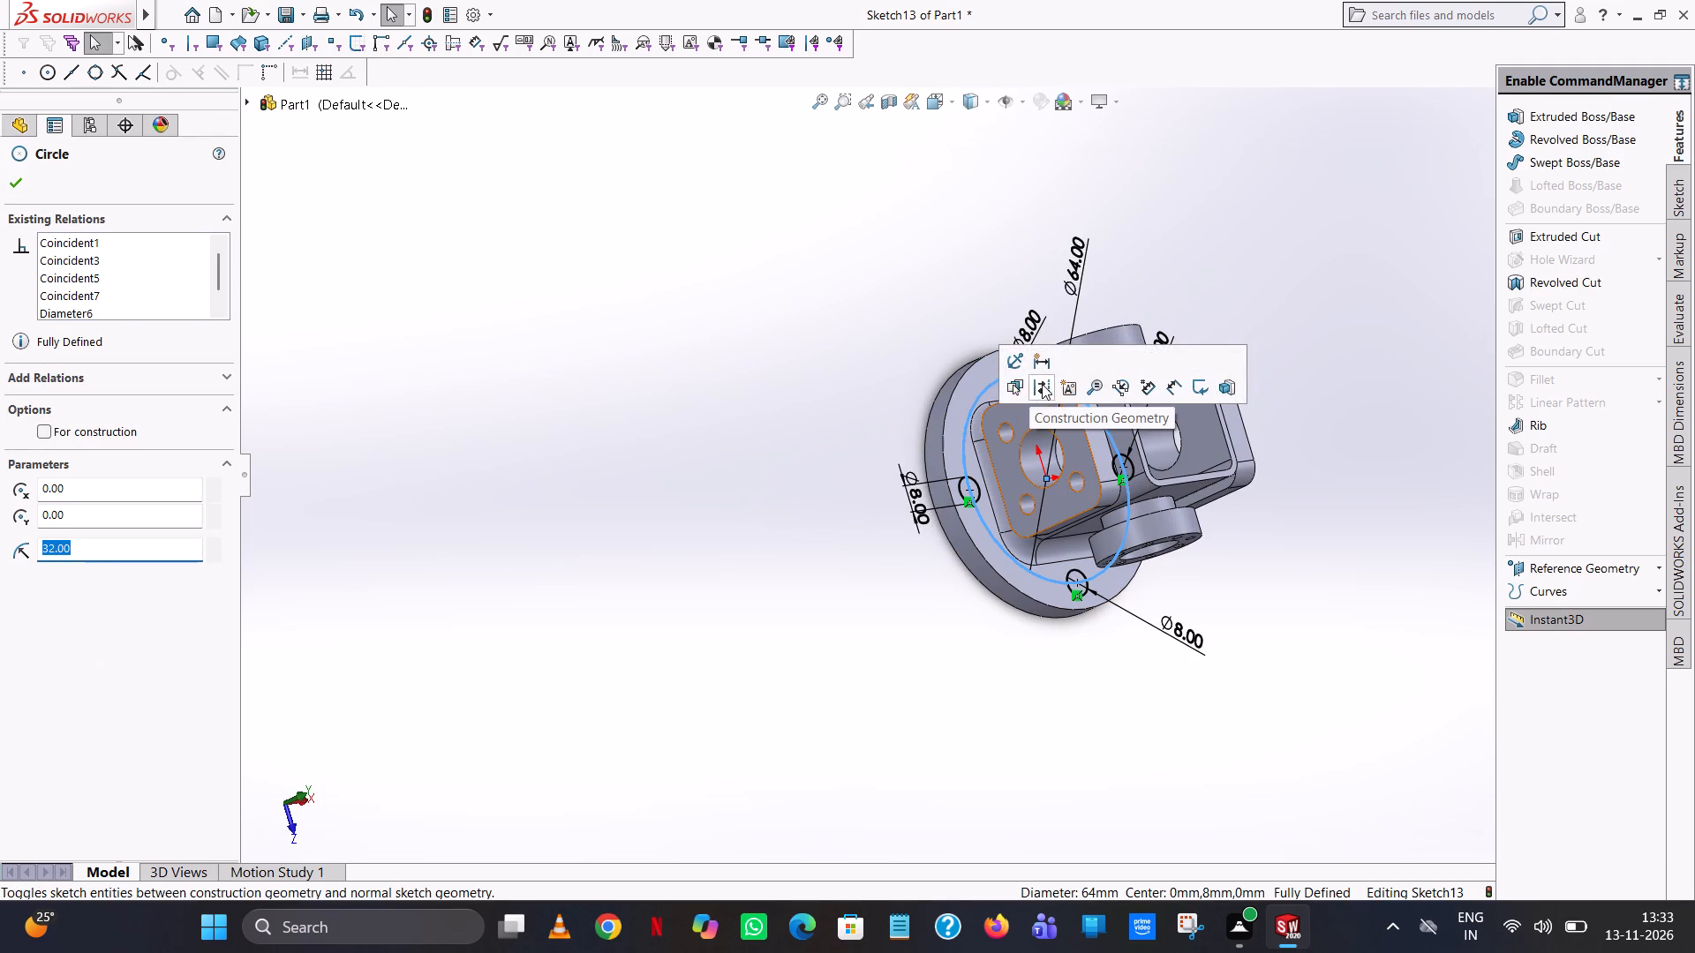
click(1042, 384)
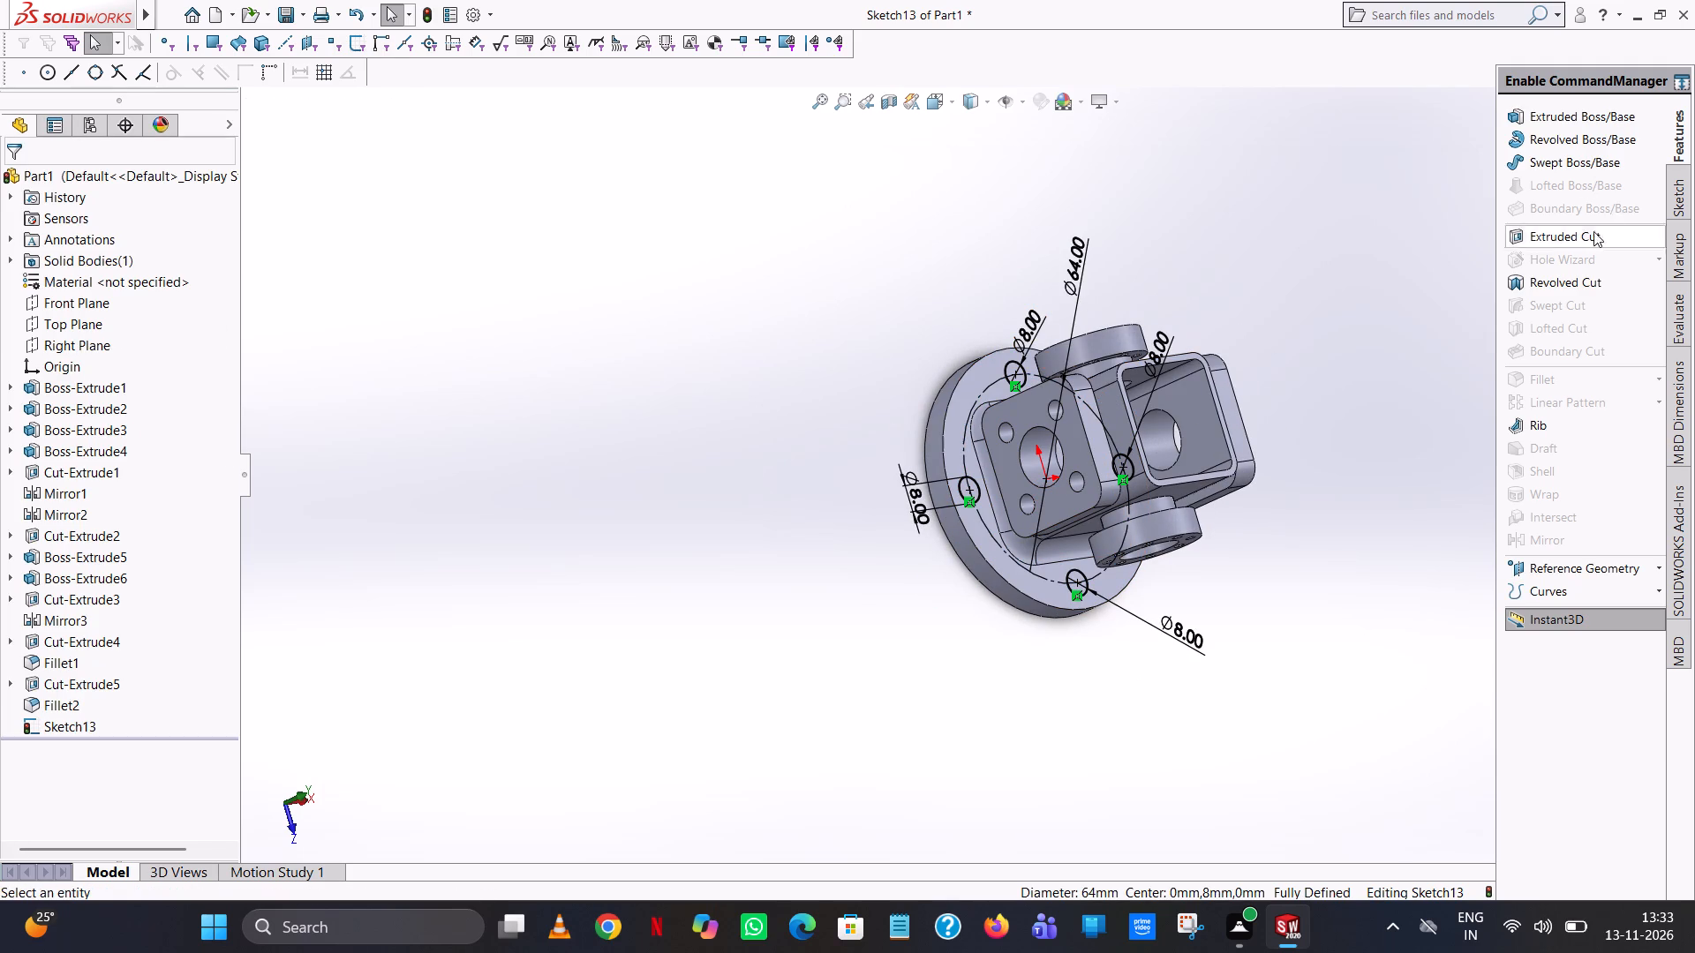
Cut-extrude the four 8 mm circles through the round base flange with a blind depth of 40 mm.
click(1561, 238)
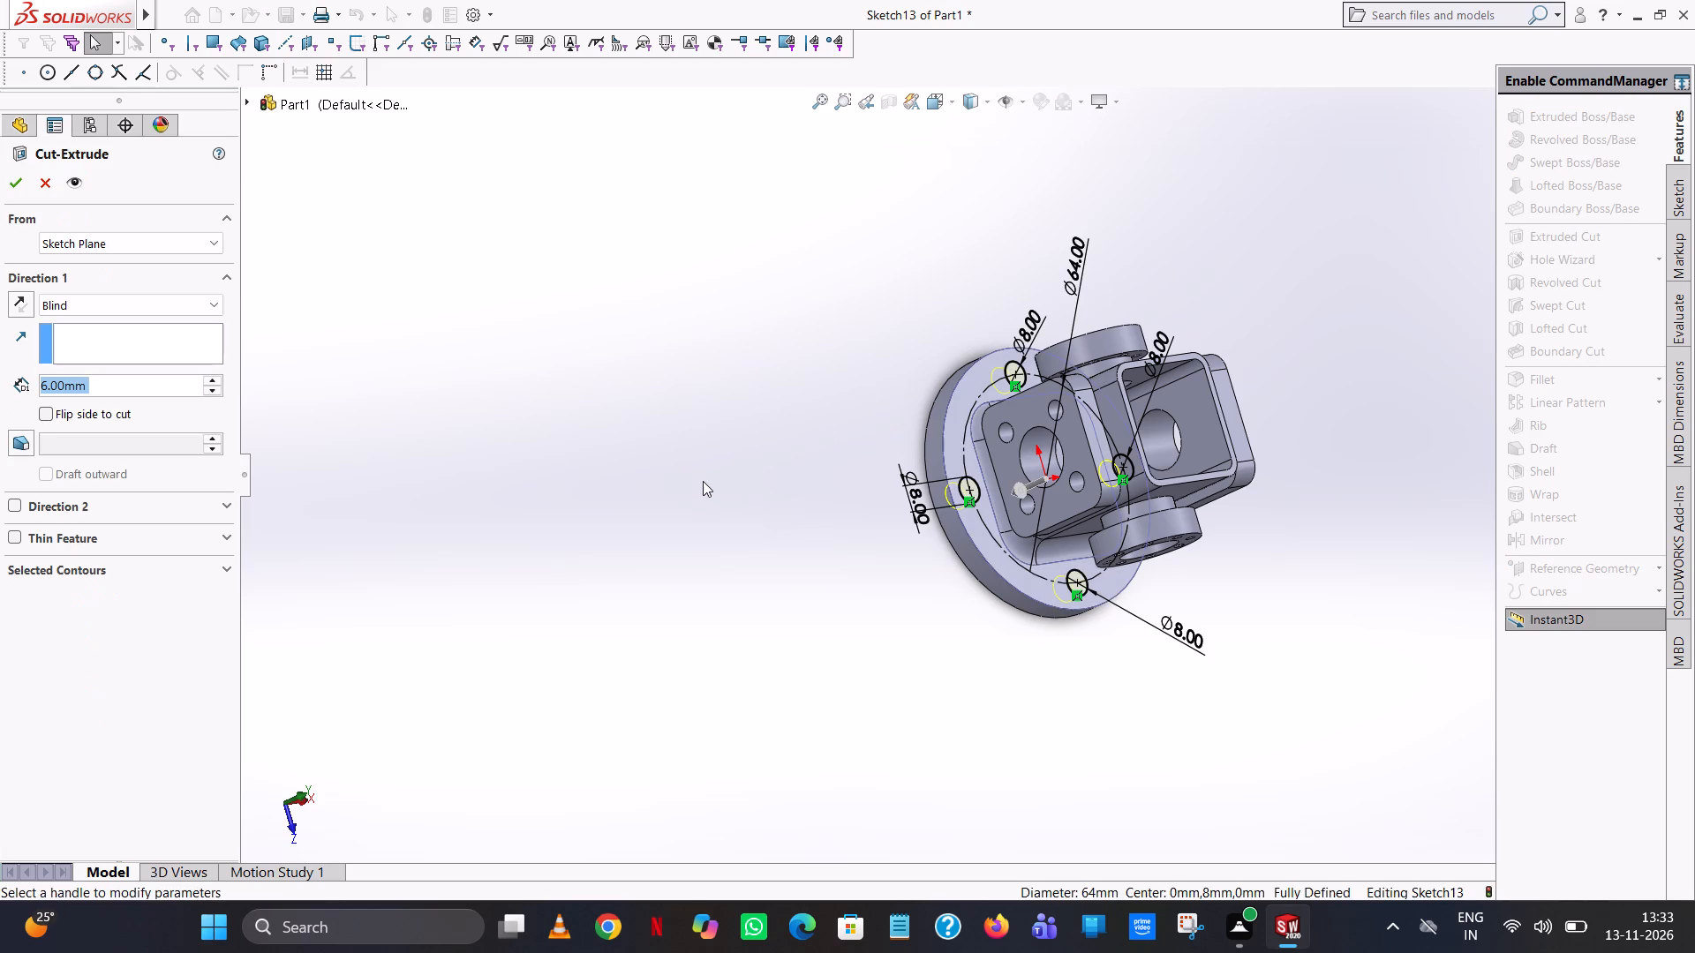
scroll(712, 485, up, 1)
middle_drag(712, 485, 797, 429)
scroll(797, 429, up, 1)
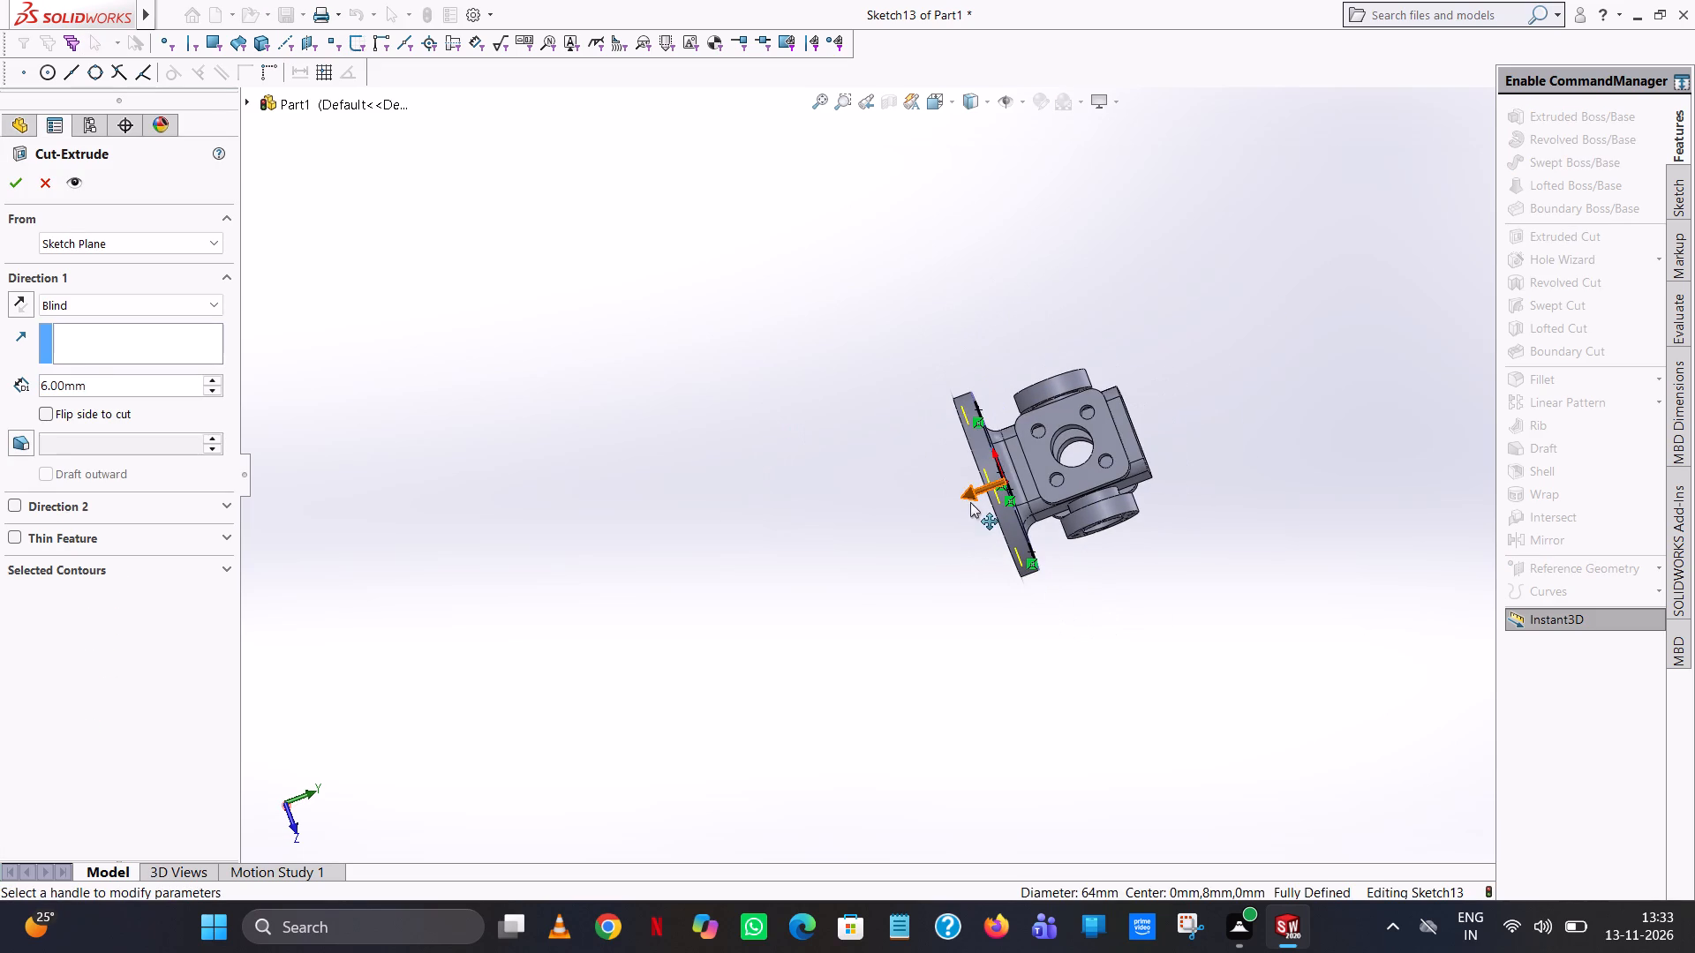
drag(969, 501, 915, 516)
click(23, 177)
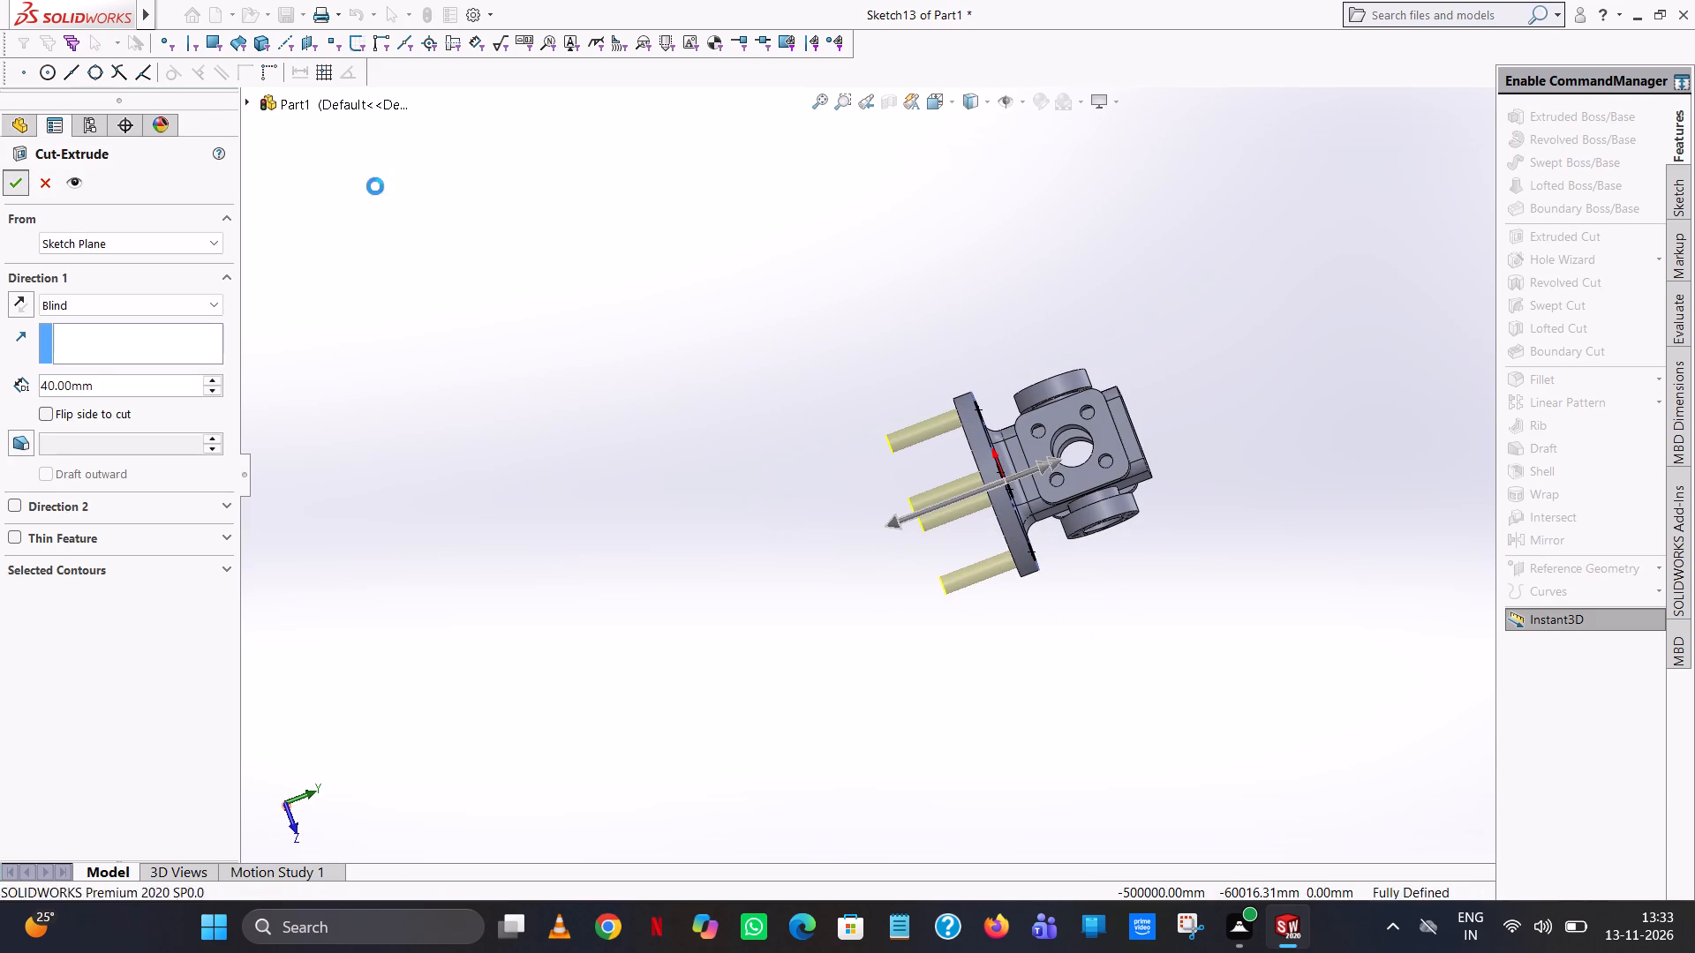
click(1148, 633)
Examine the finished part from all sides, including the base flange holes, side plates and the underside.
middle_drag(1096, 642, 1039, 603)
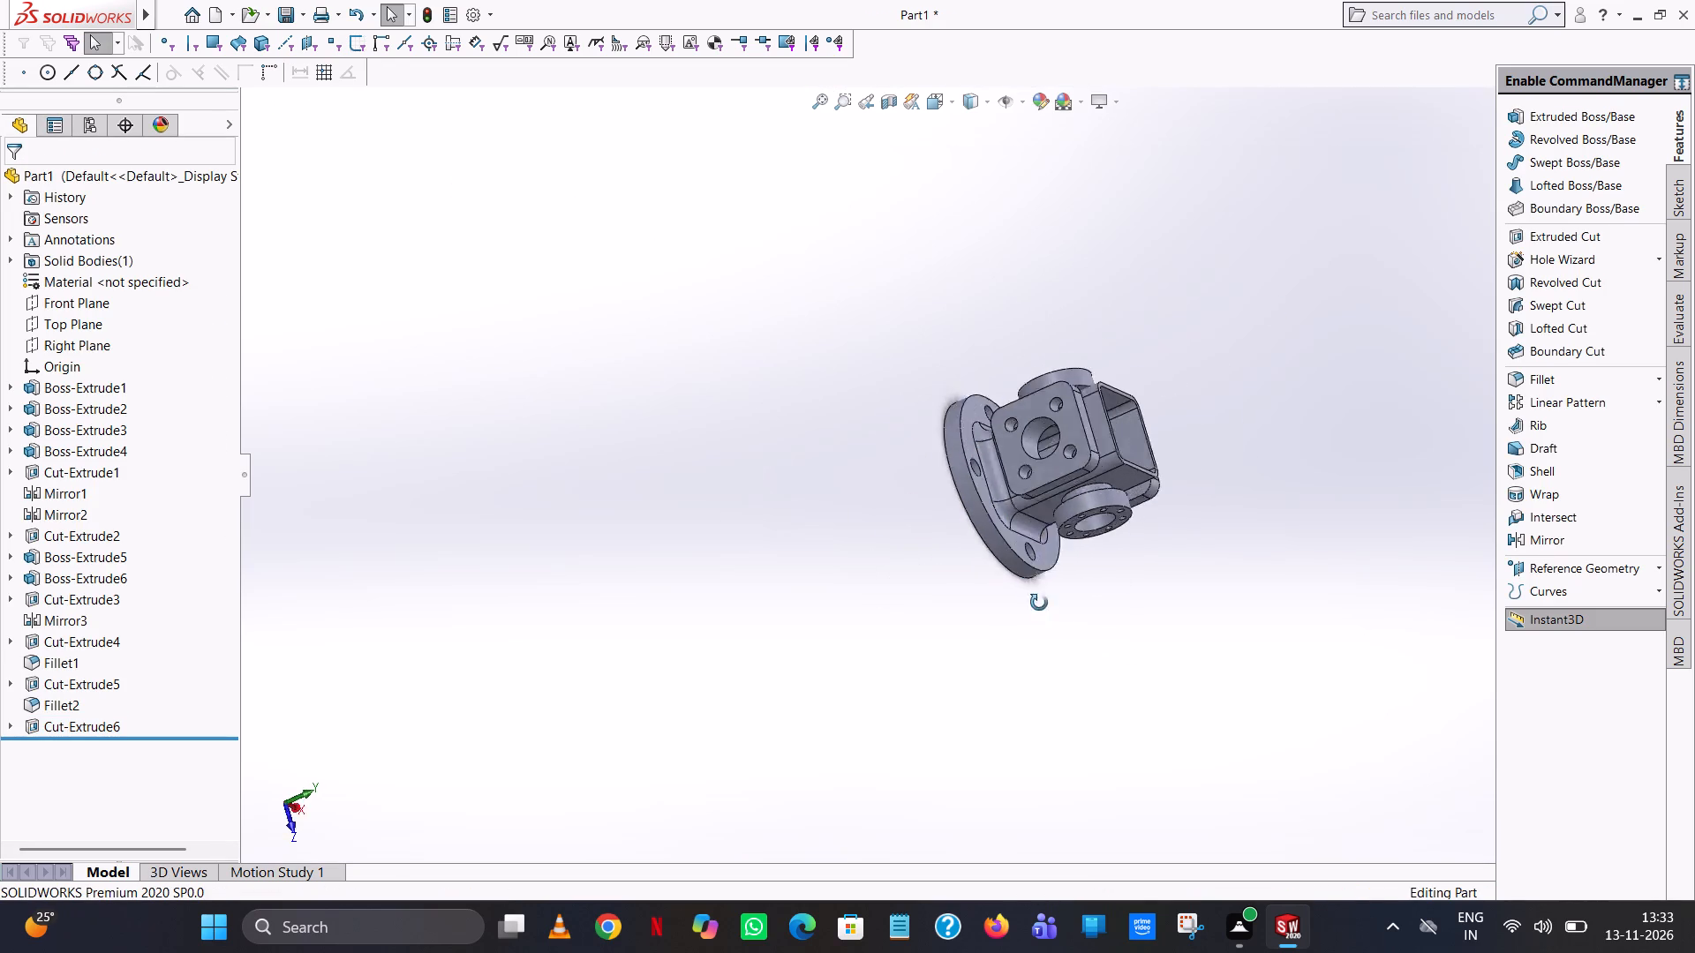
middle_drag(1039, 603, 1013, 438)
scroll(1013, 439, up, 1)
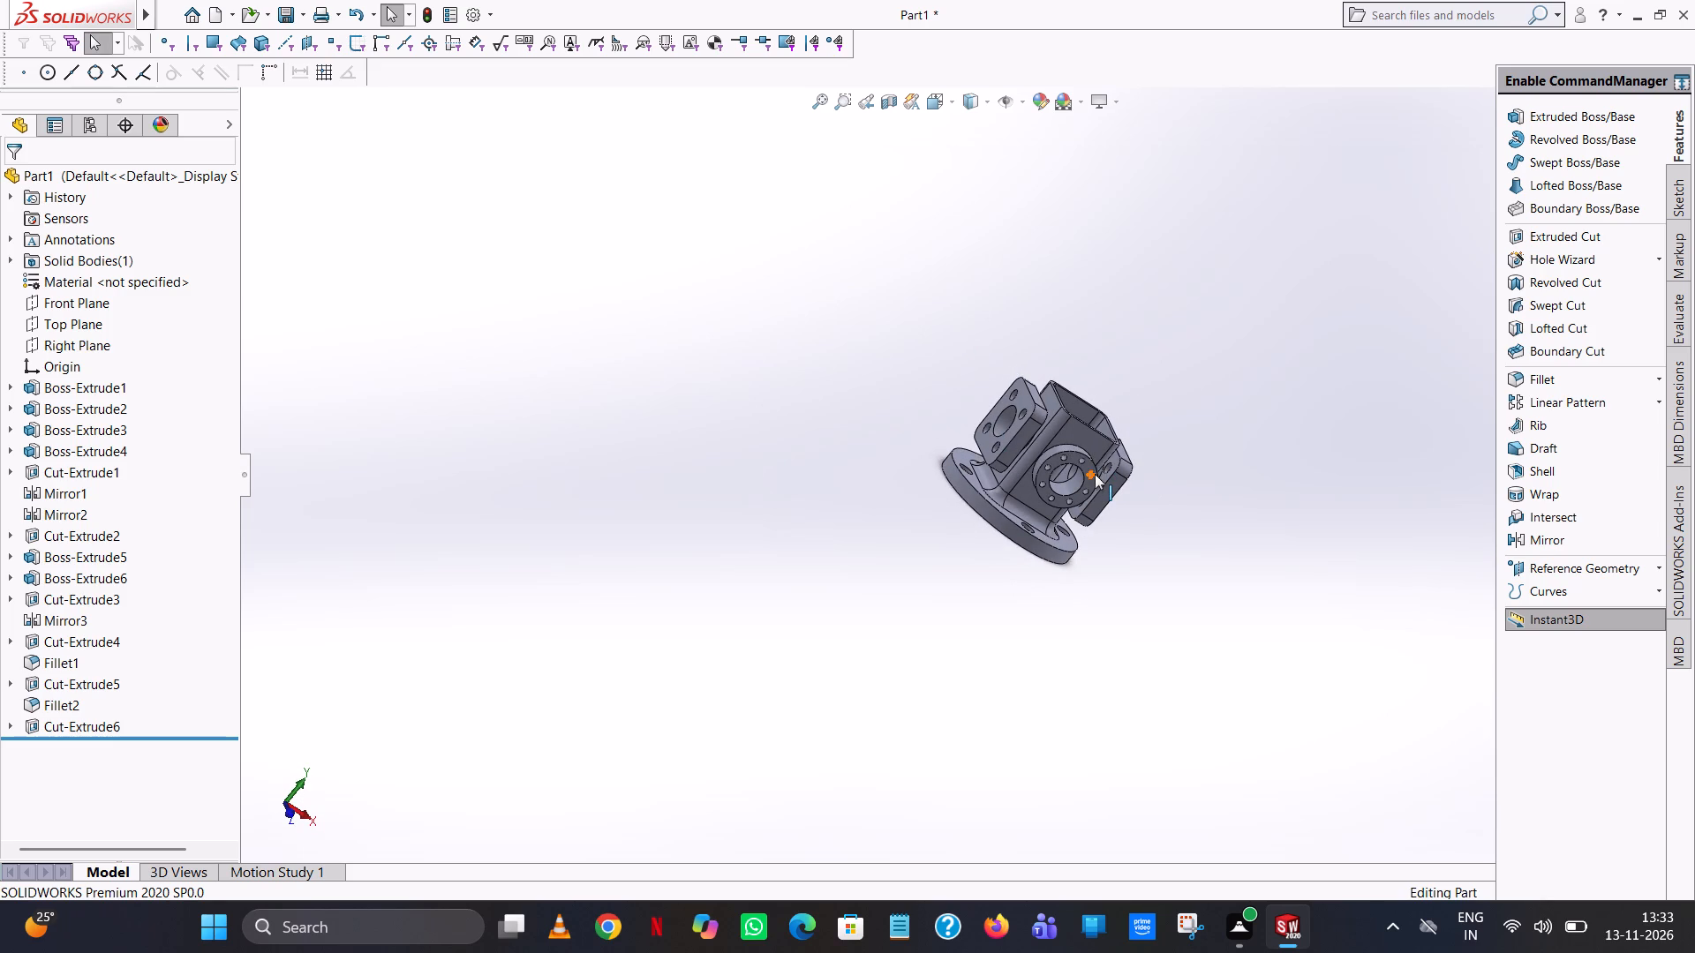
scroll(1095, 474, down, 9)
scroll(854, 455, up, 3)
middle_drag(854, 455, 891, 502)
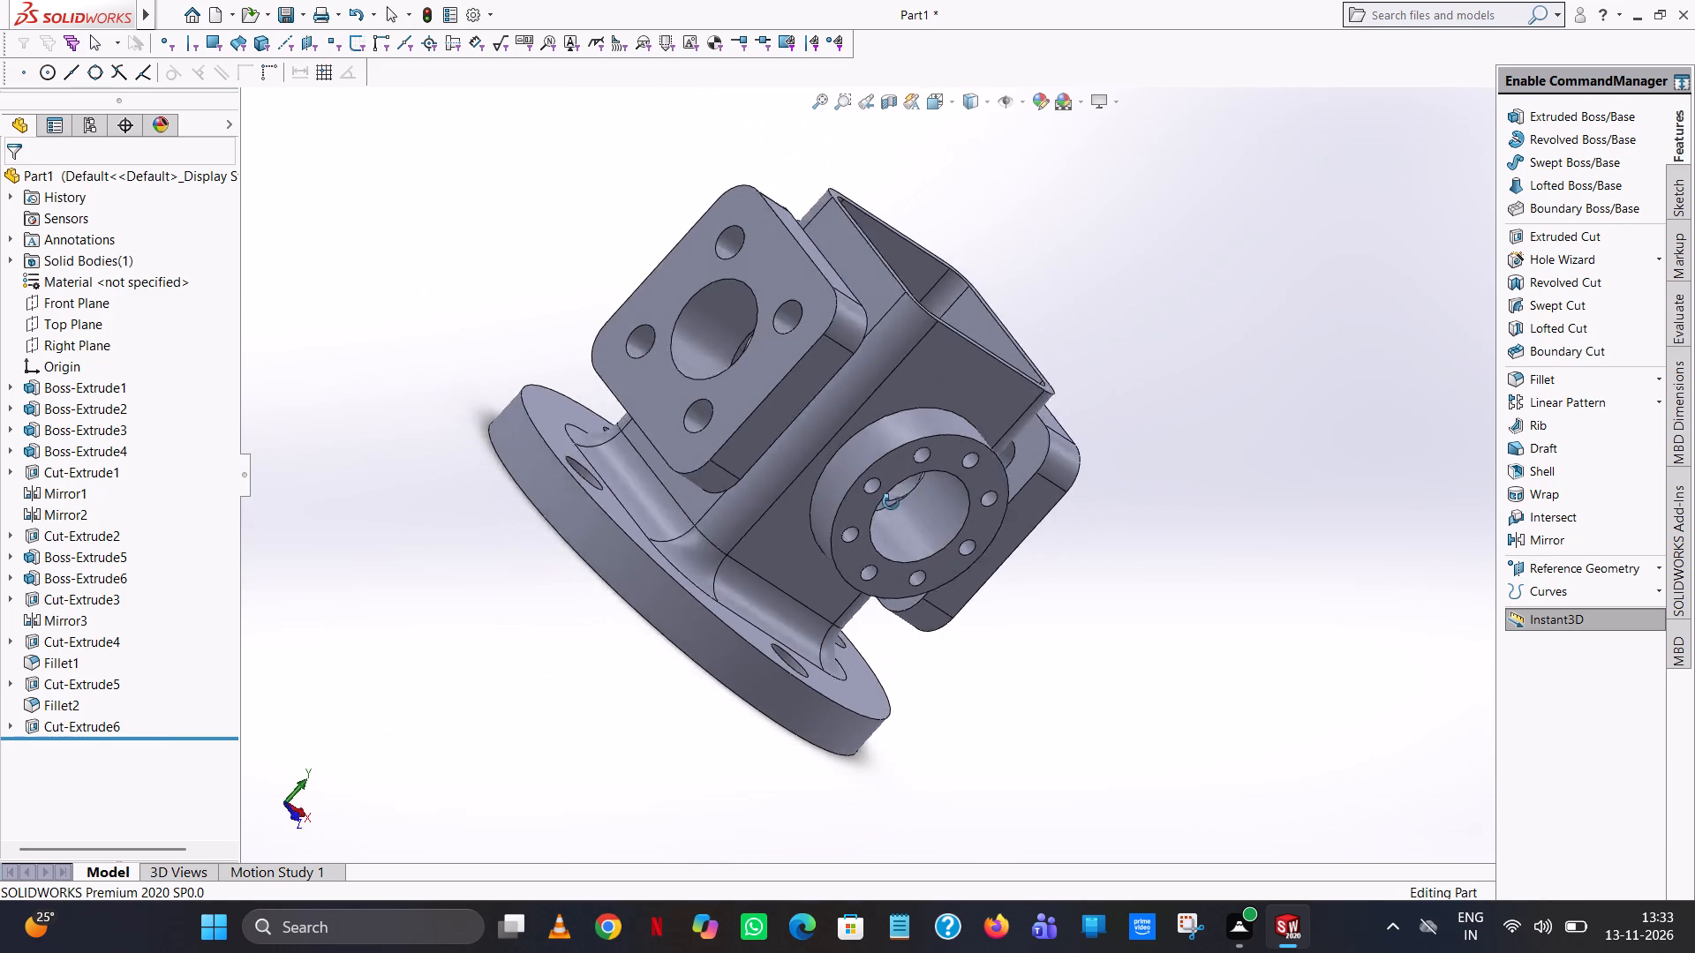
middle_drag(891, 502, 1007, 700)
scroll(825, 386, up, 1)
middle_drag(825, 385, 974, 791)
middle_drag(964, 372, 717, 634)
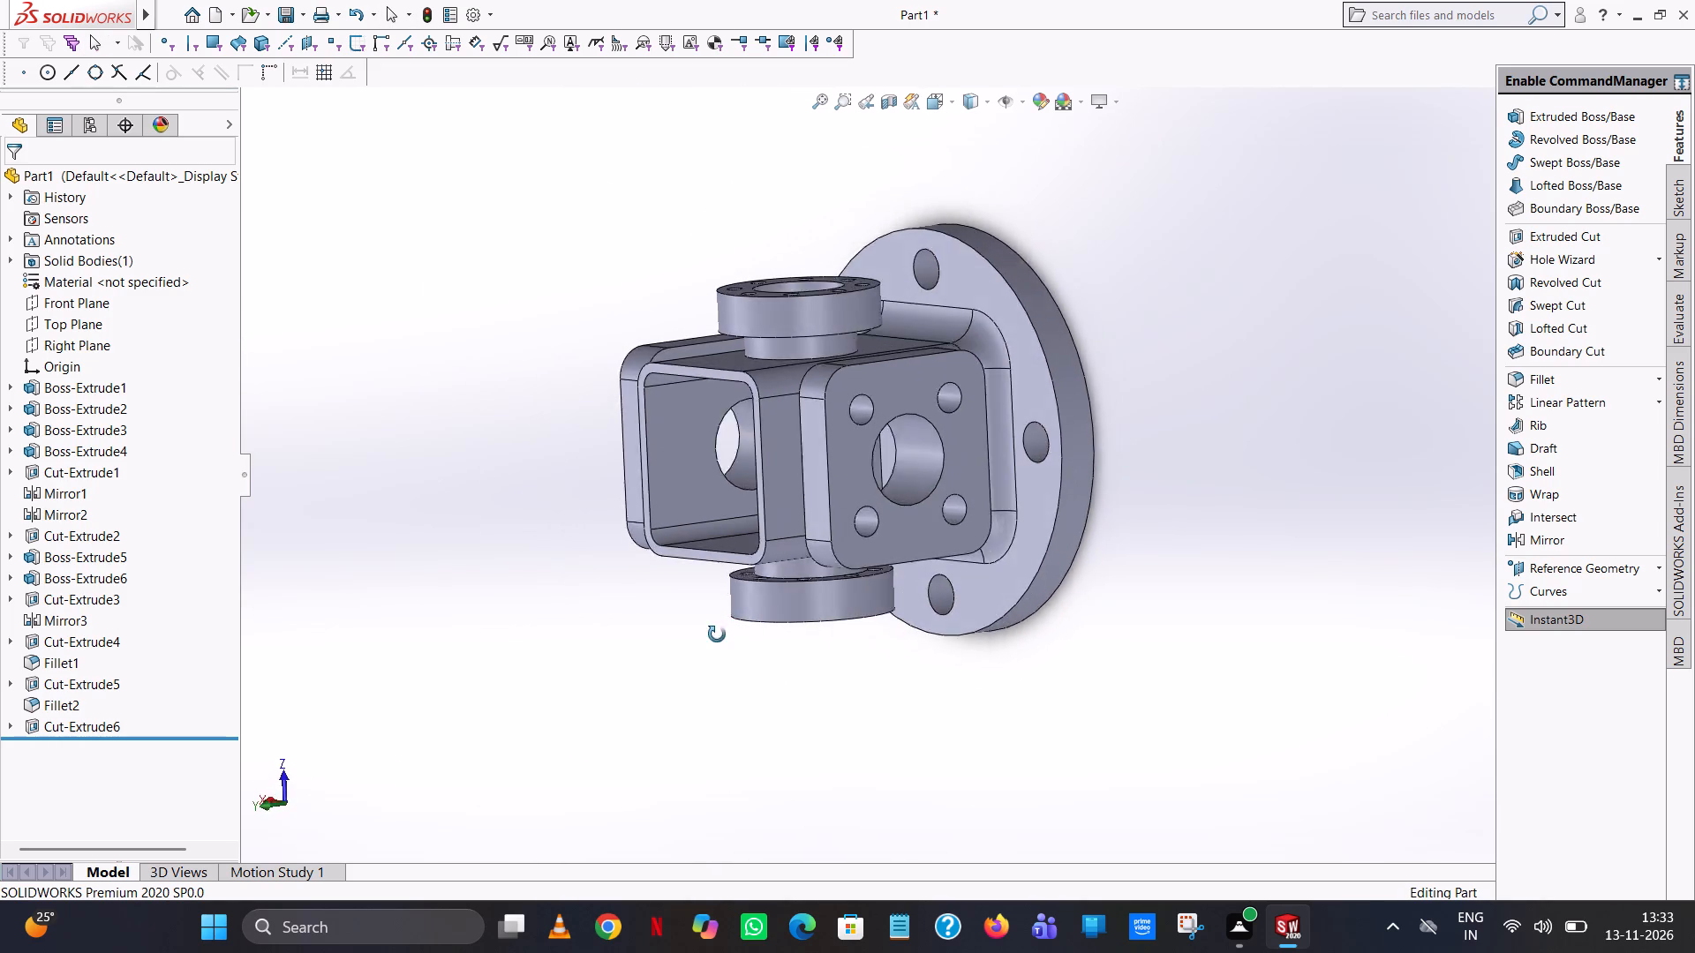
middle_drag(717, 634, 375, 741)
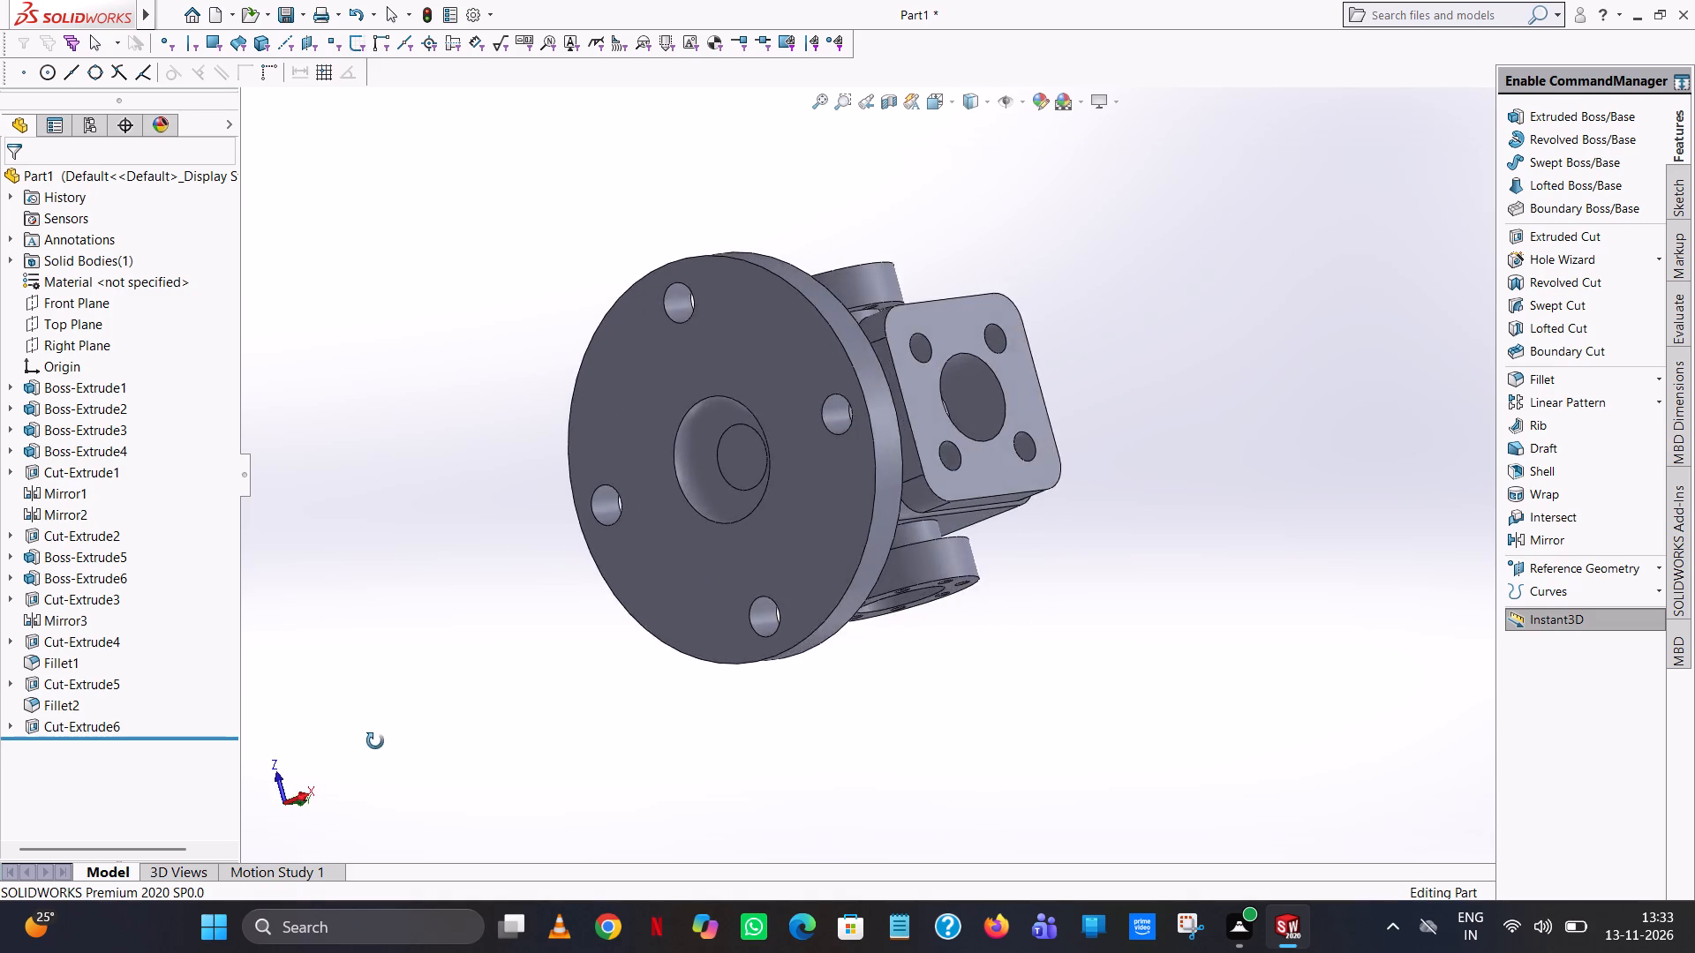
middle_drag(375, 741, 26, 733)
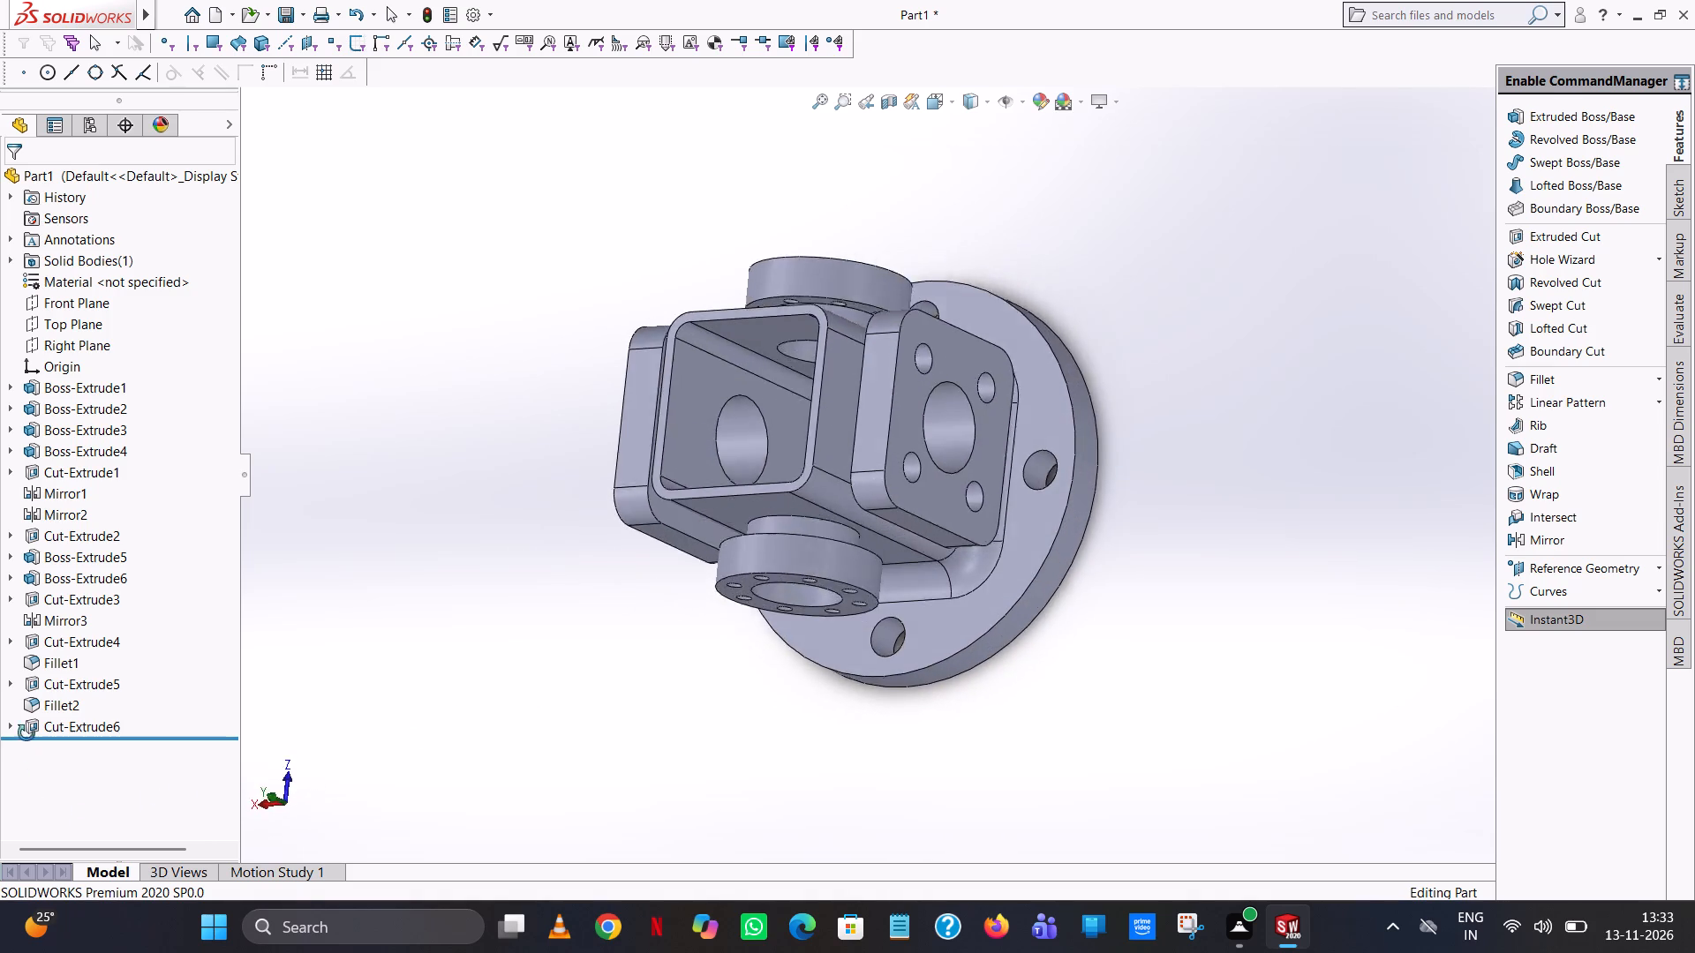
middle_drag(26, 733, 492, 638)
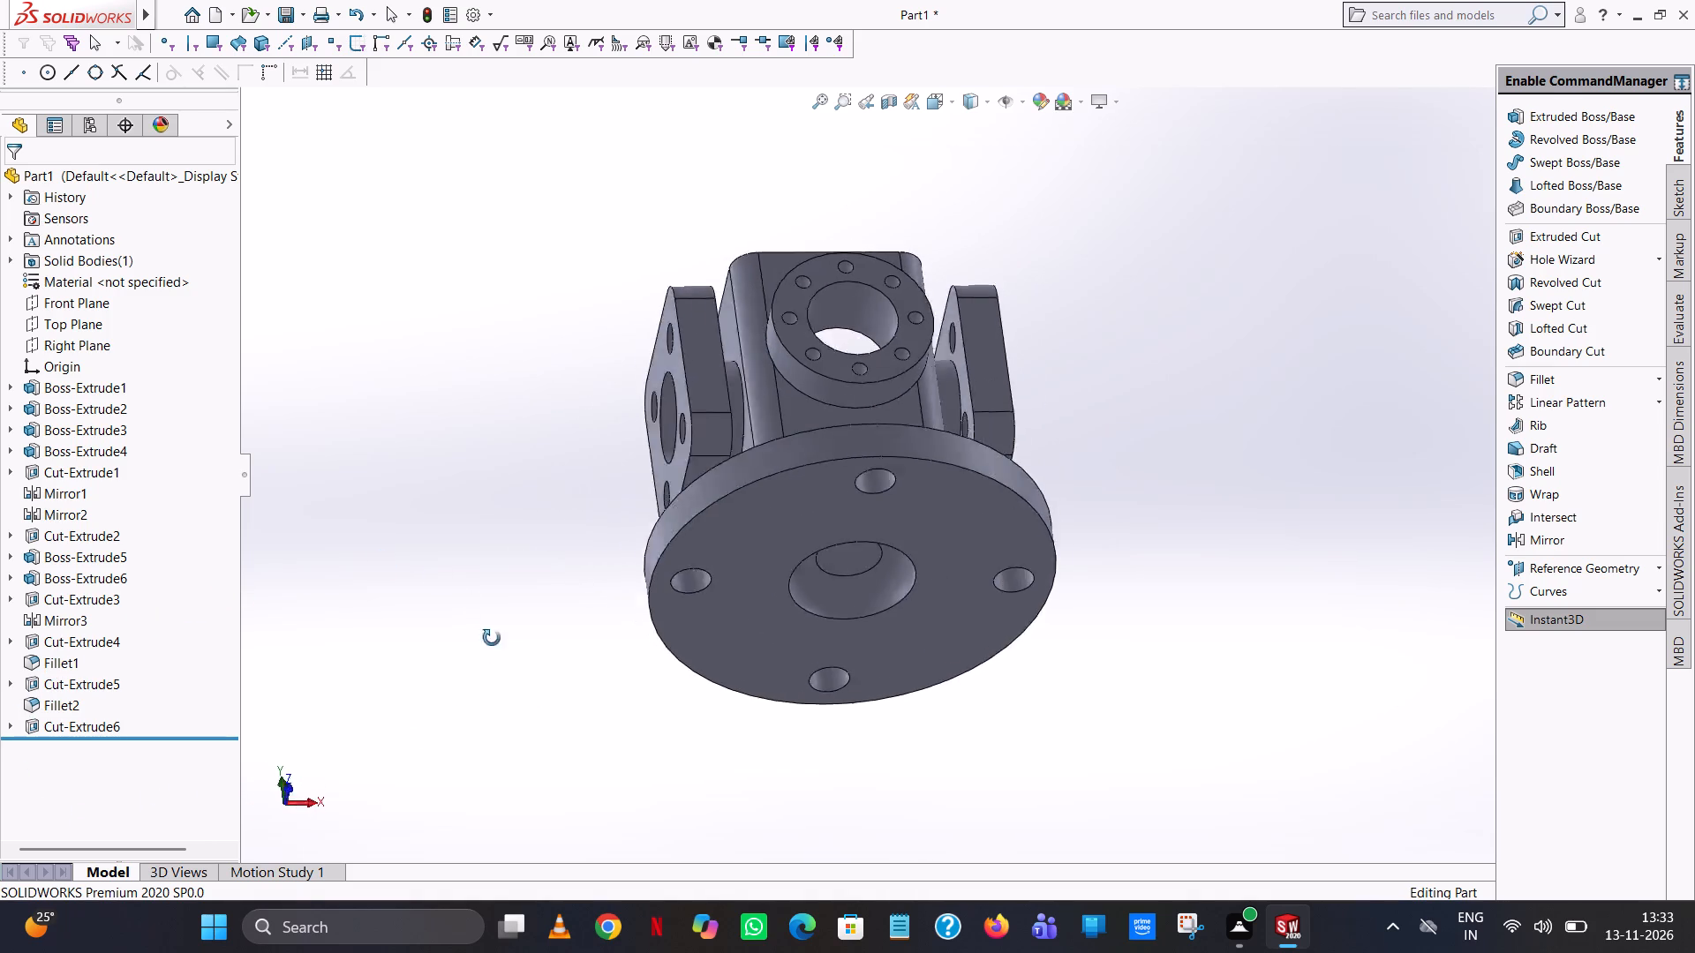
middle_drag(492, 638, 524, 753)
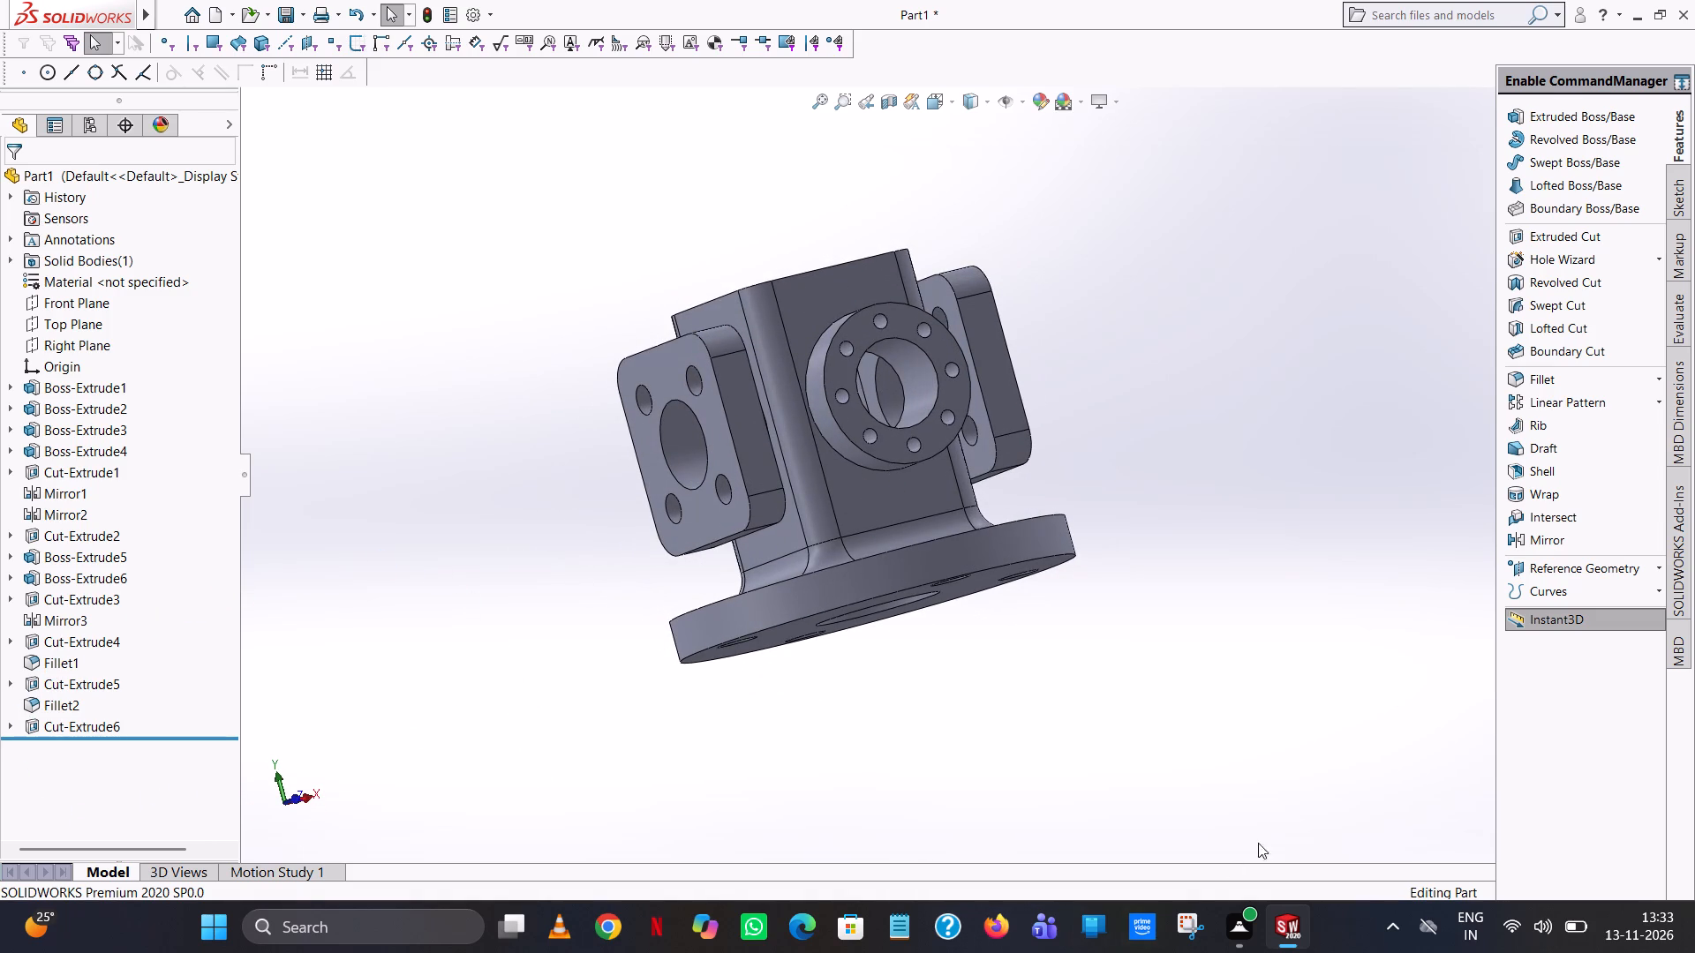
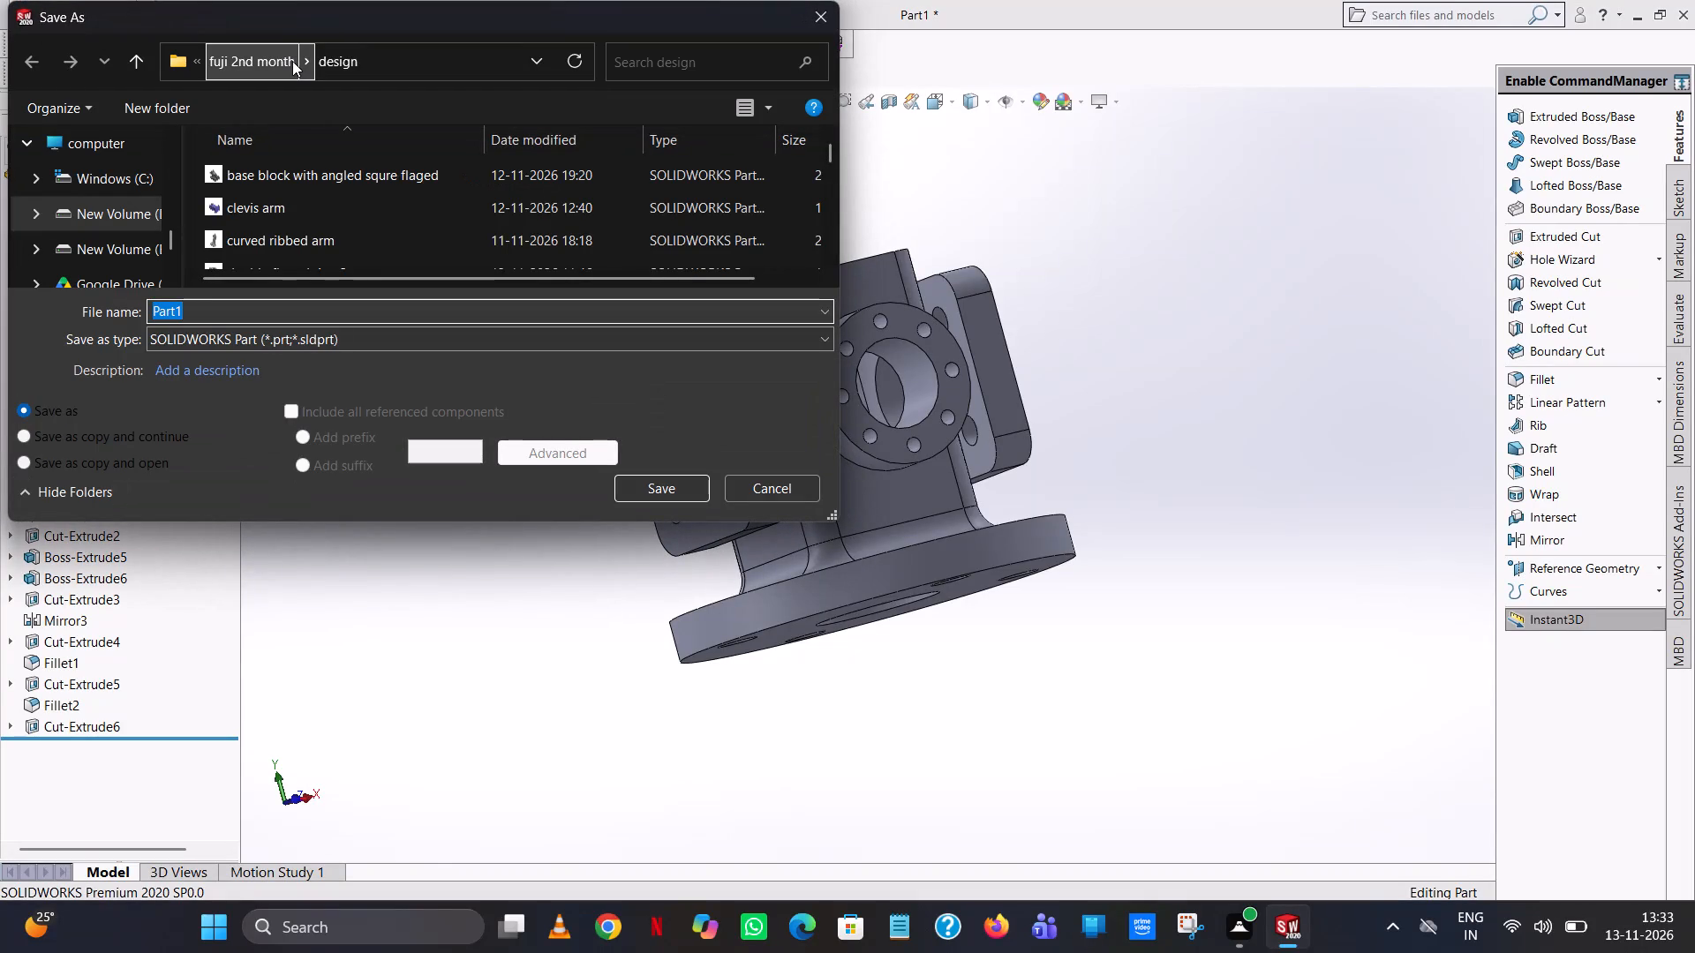
Name the part file "square hollow coloum" for saving as a SOLIDWORKS part in the design folder.
key(s)
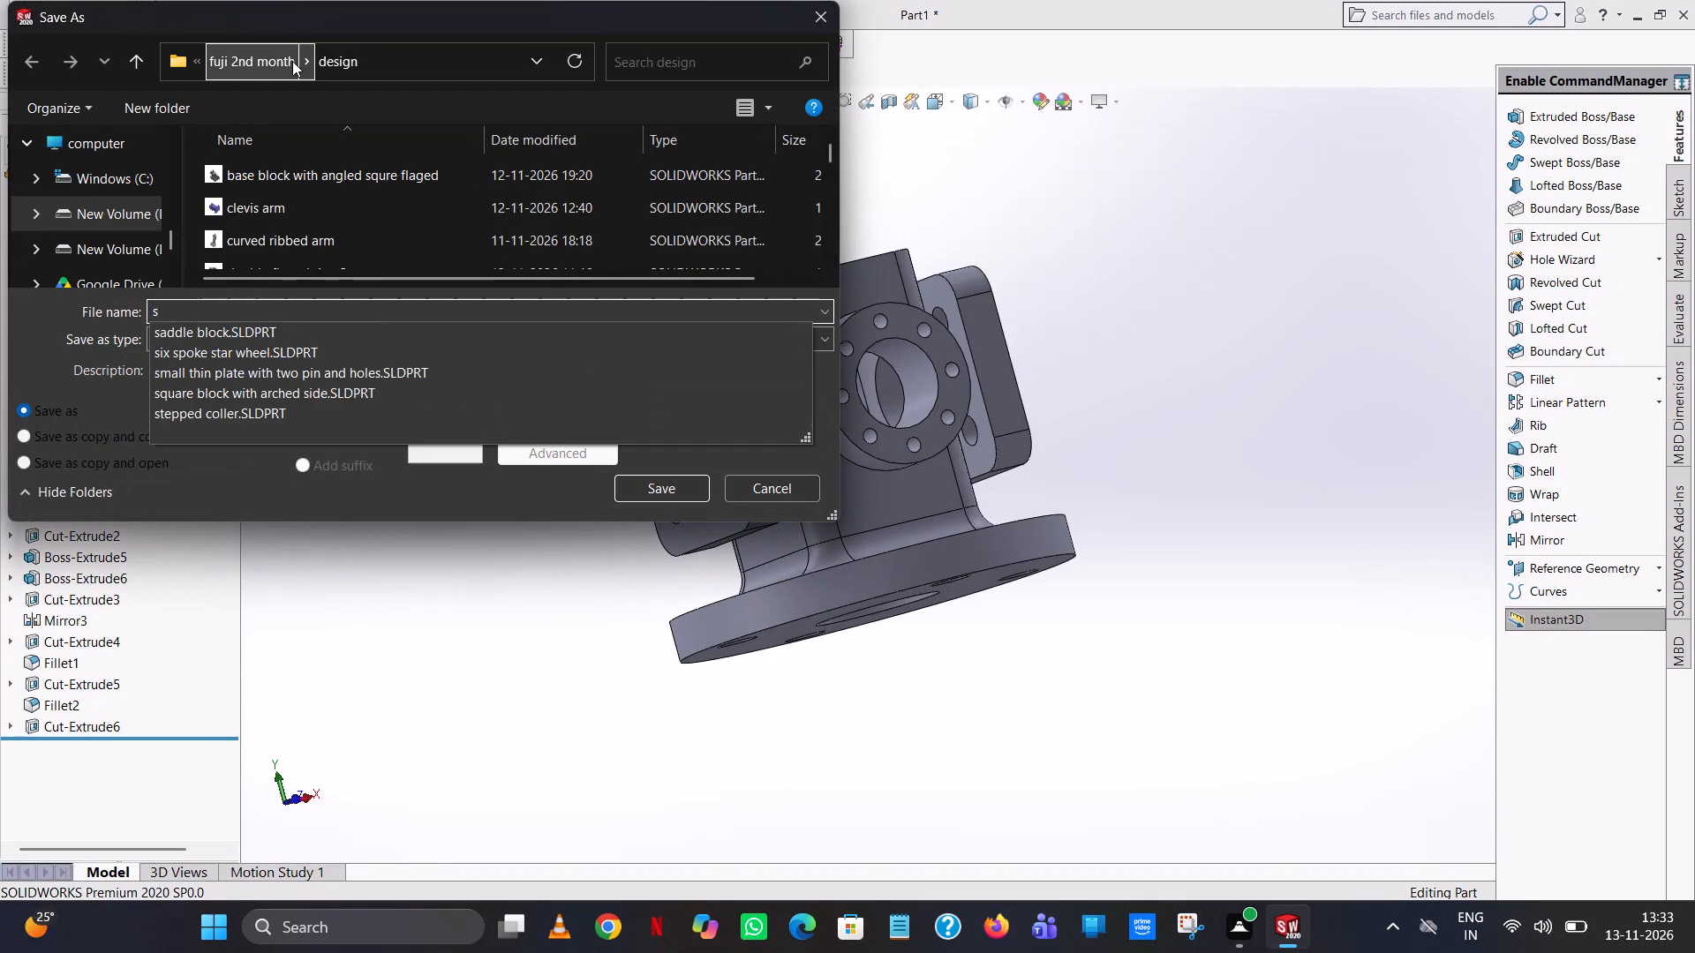
text(qu)
key(a)
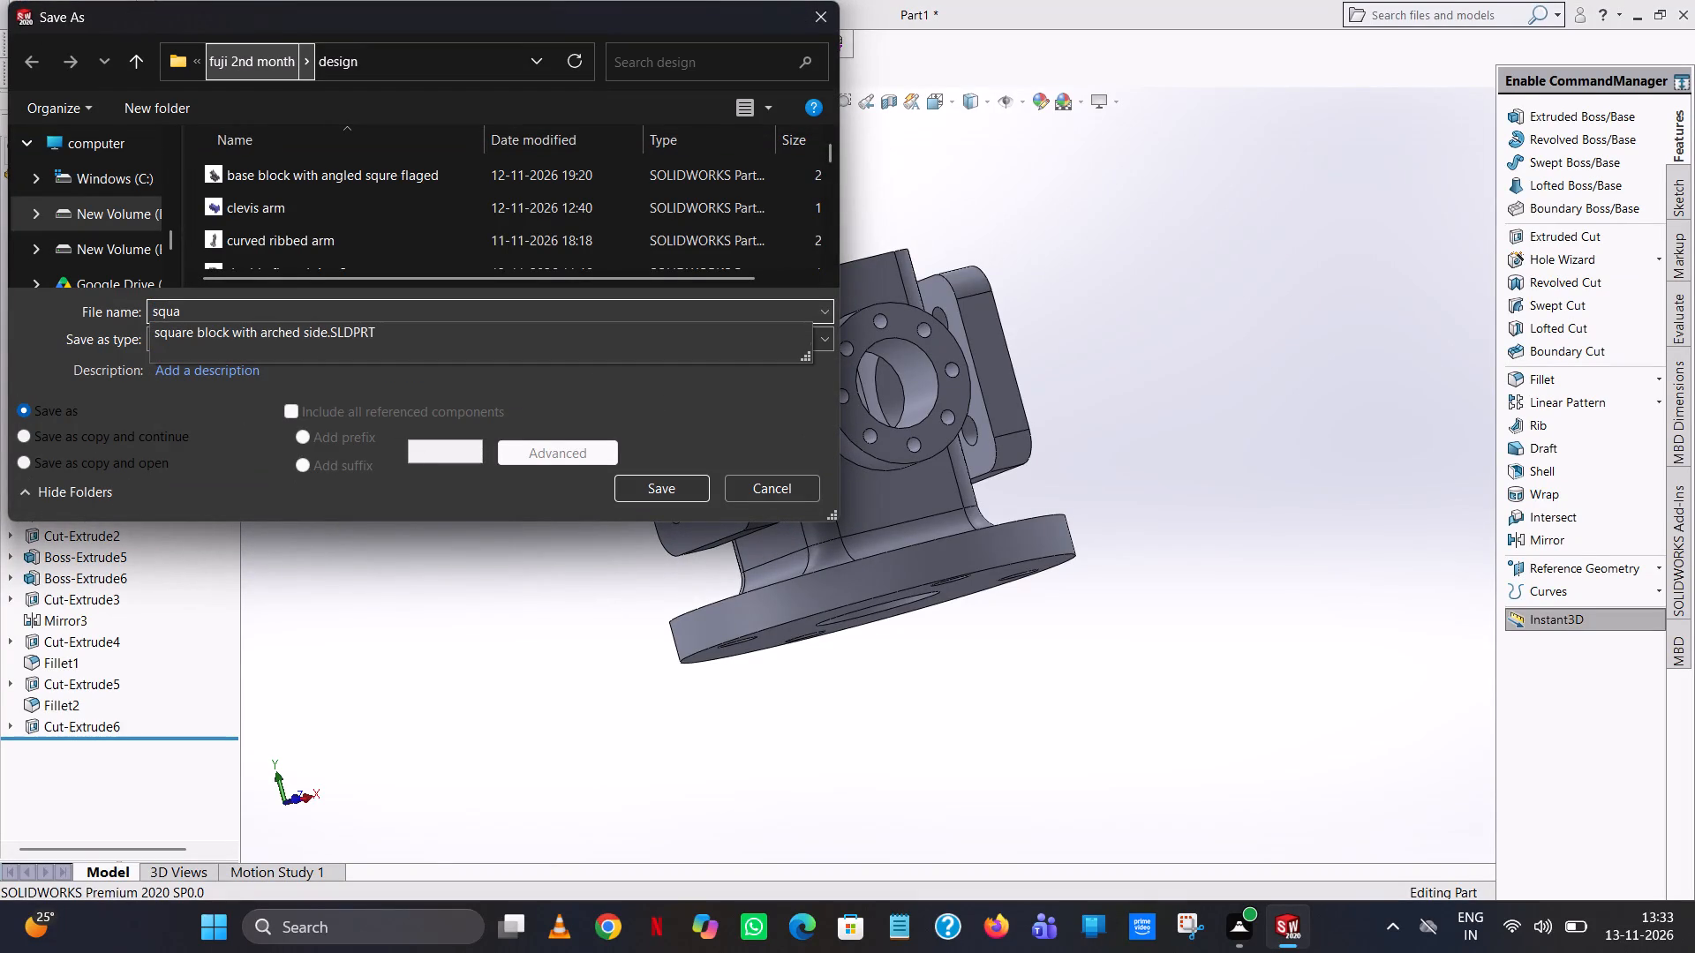
text(re hollo)
text(w c)
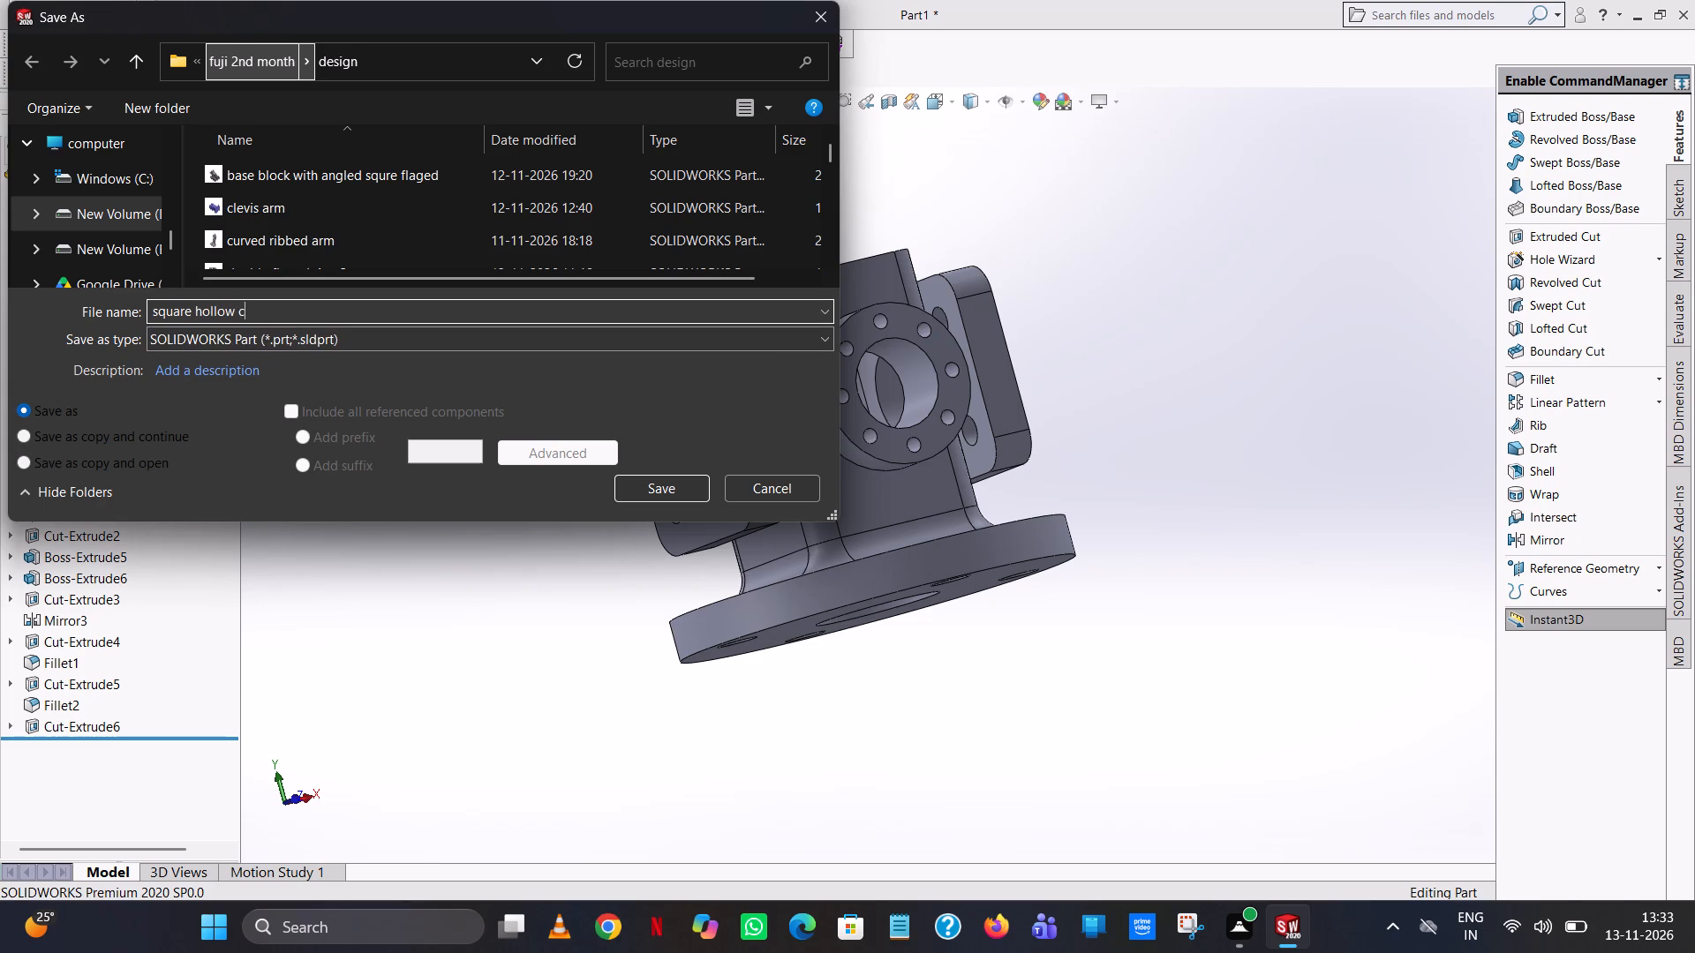
text(oloum)
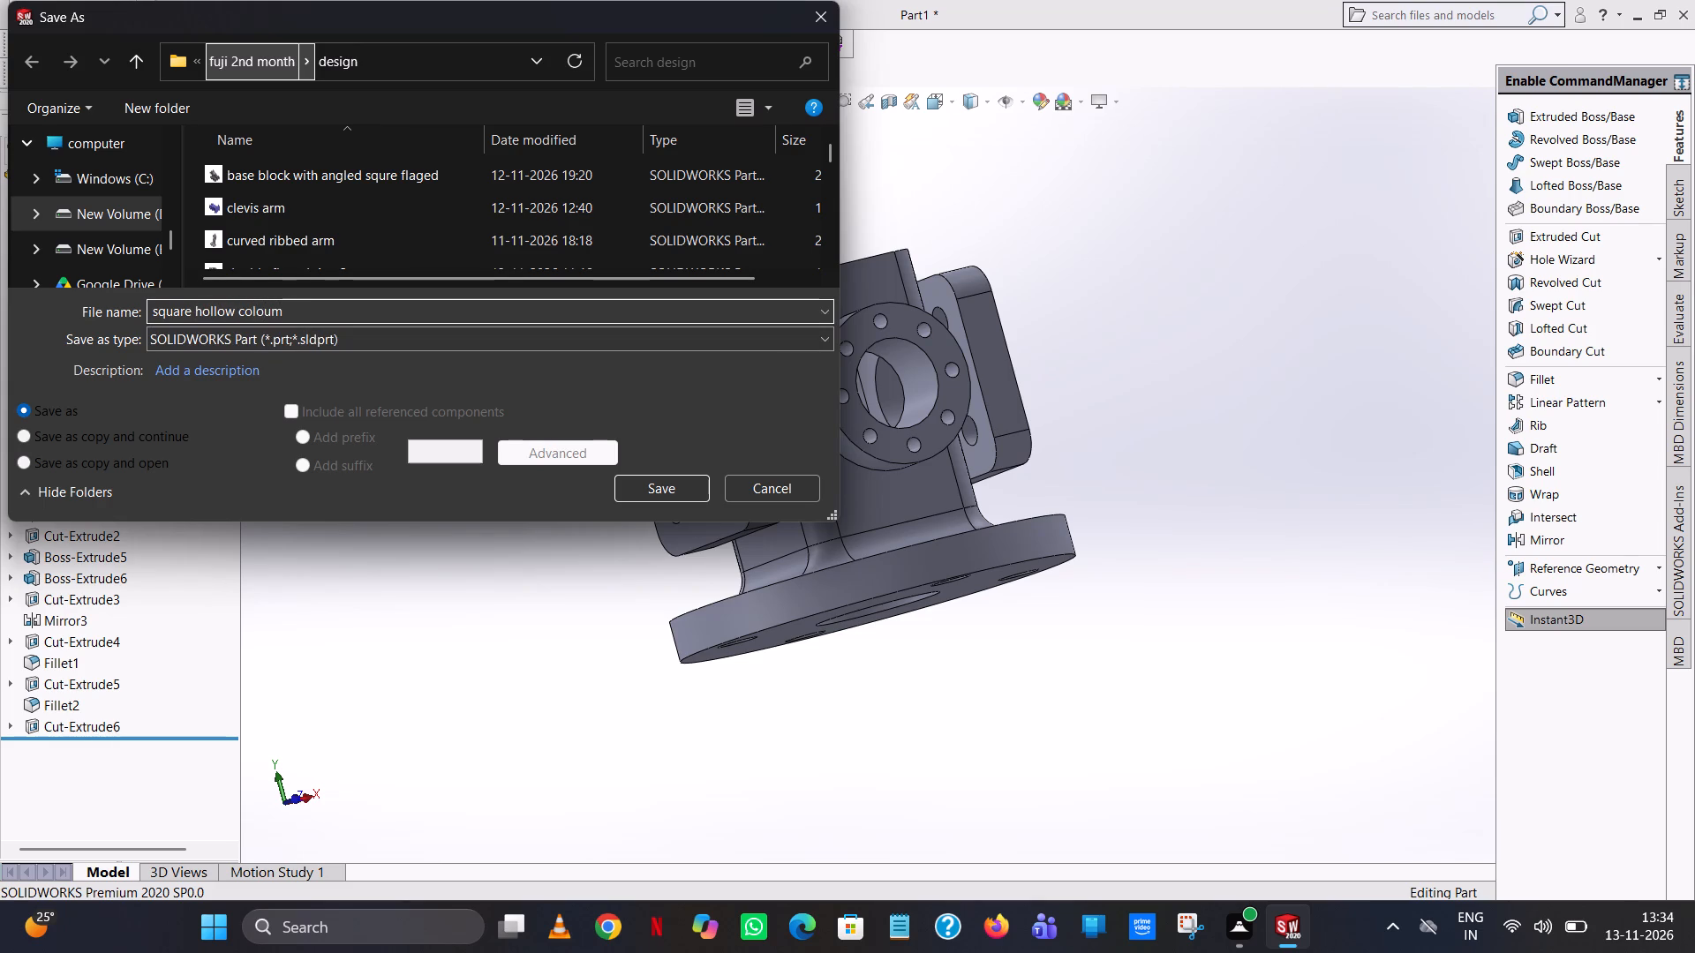
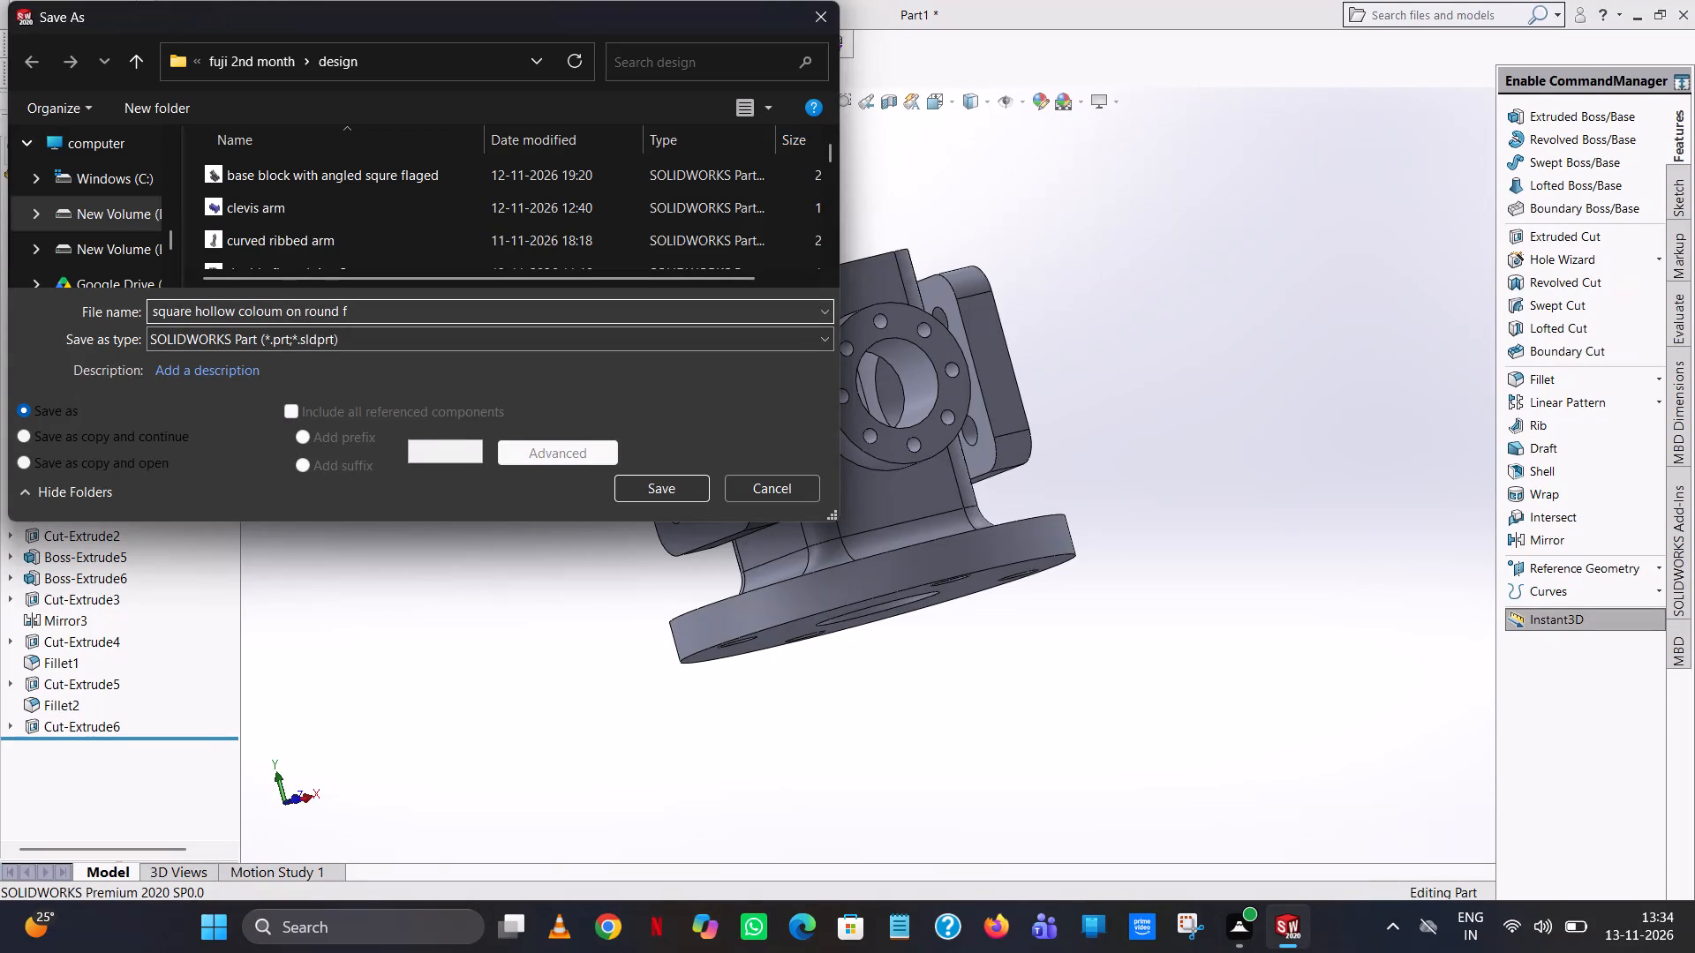
Complete the file name as "square hollow coloum on round flange", copy the name, and save the part in the design folder.
text(ange)
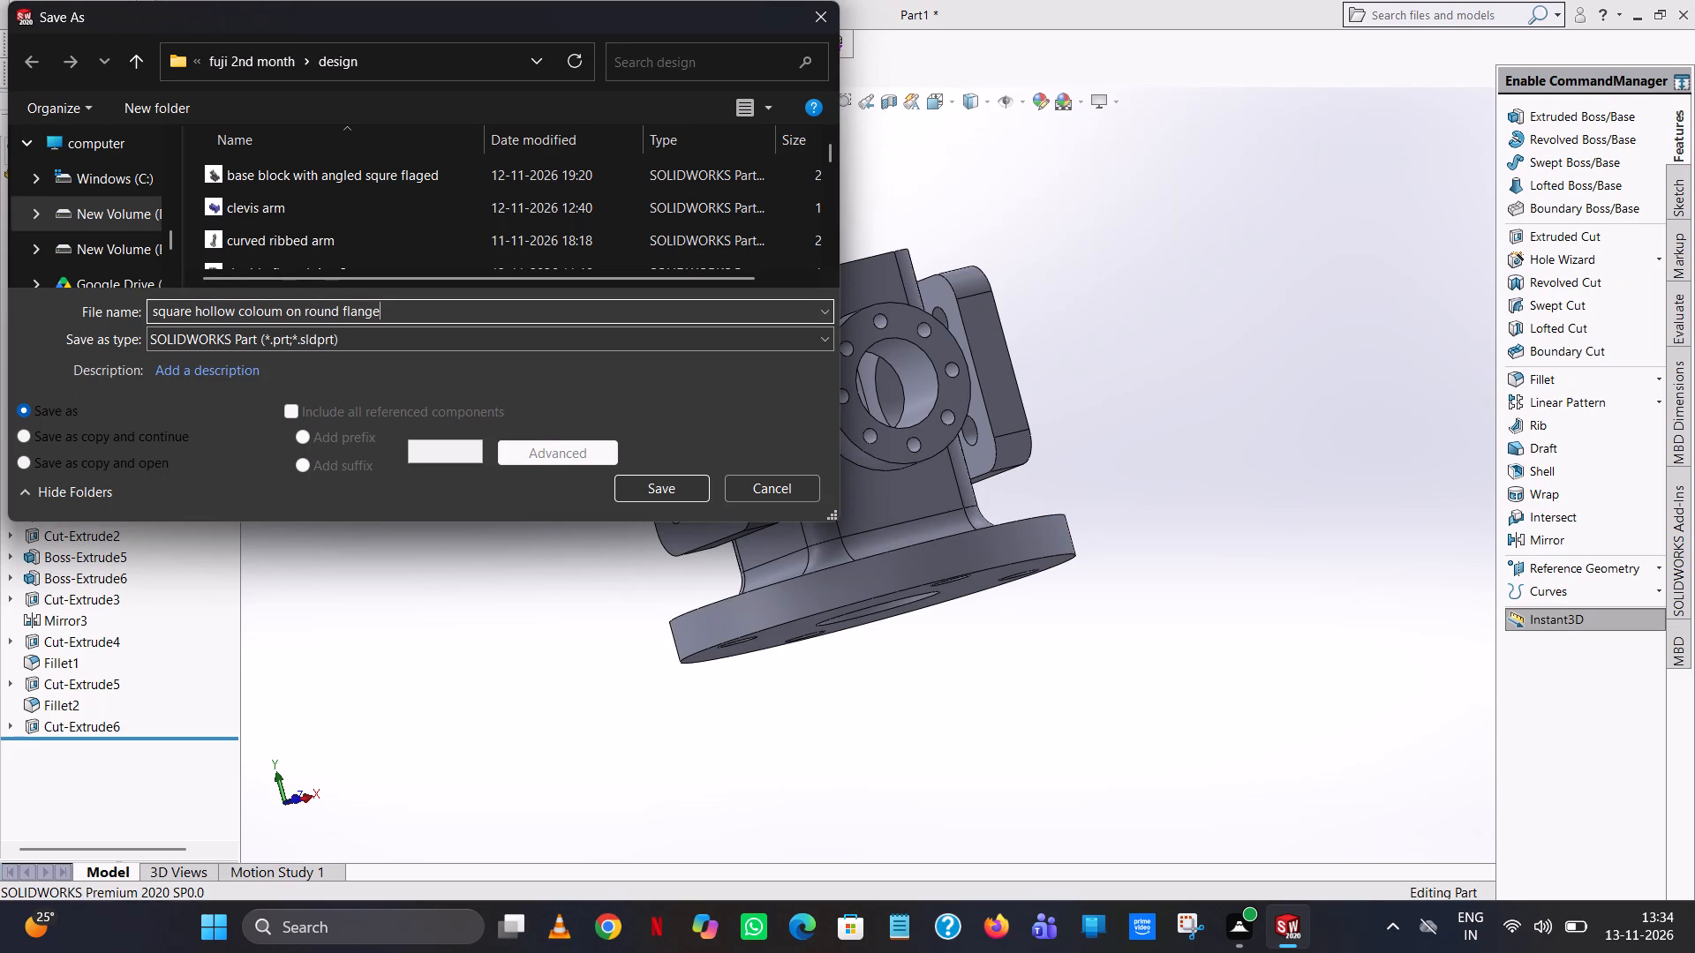
drag(396, 307, 133, 310)
right_click(237, 312)
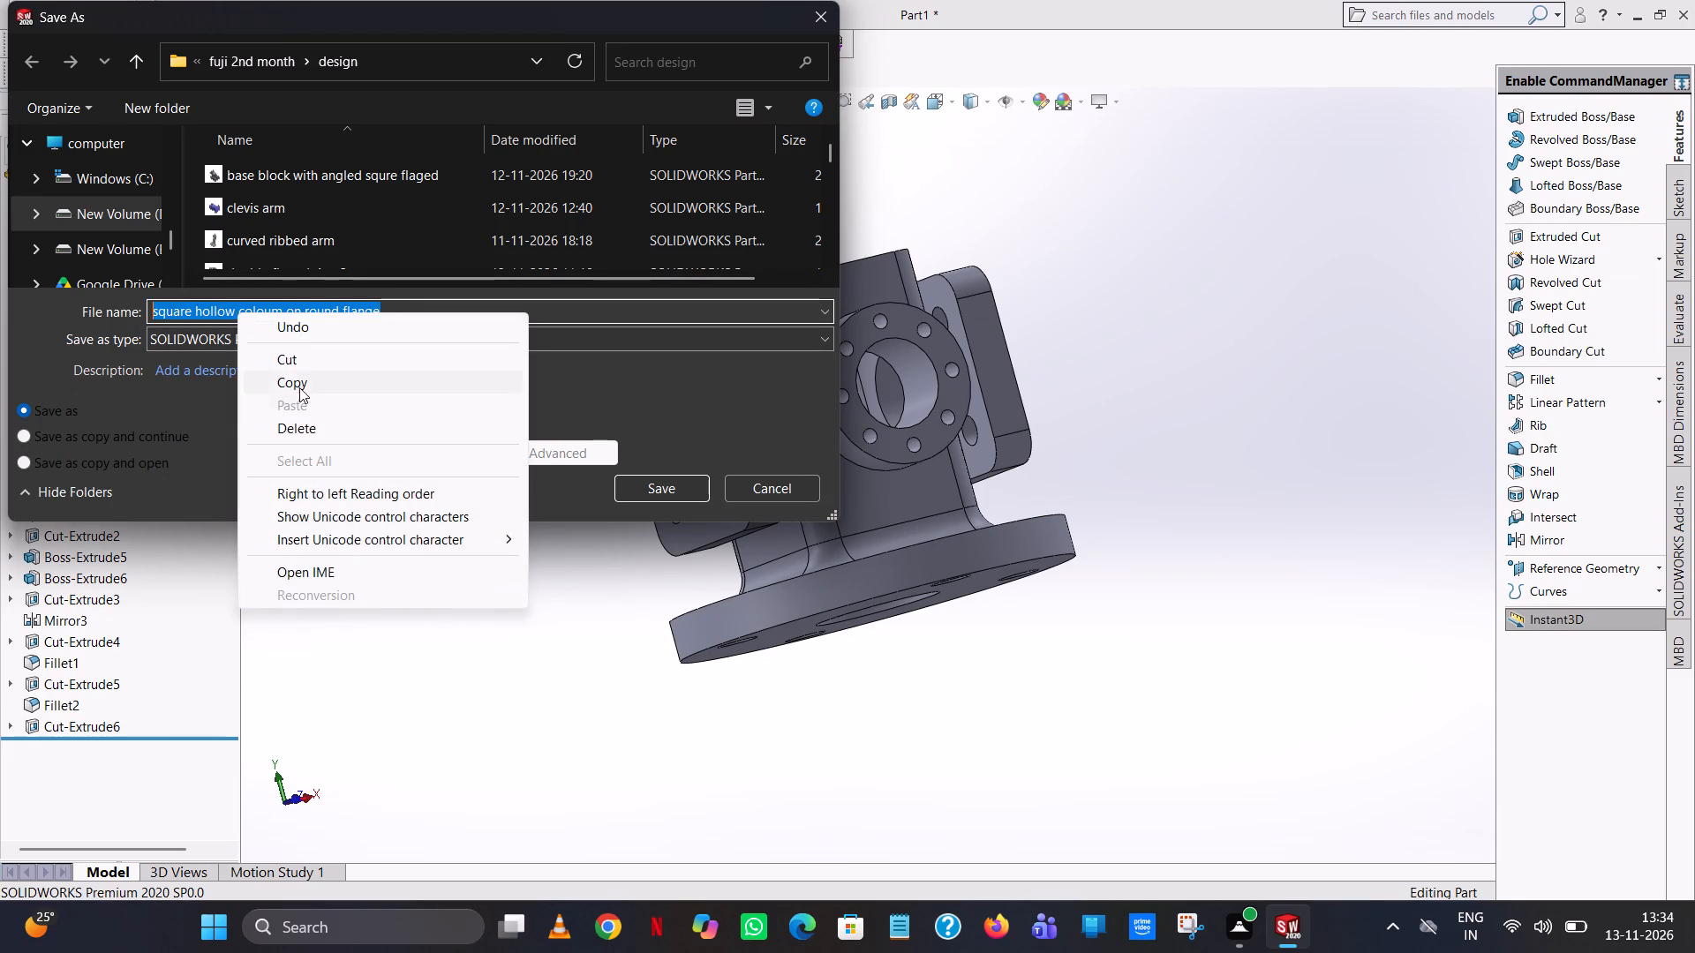
click(301, 387)
click(689, 489)
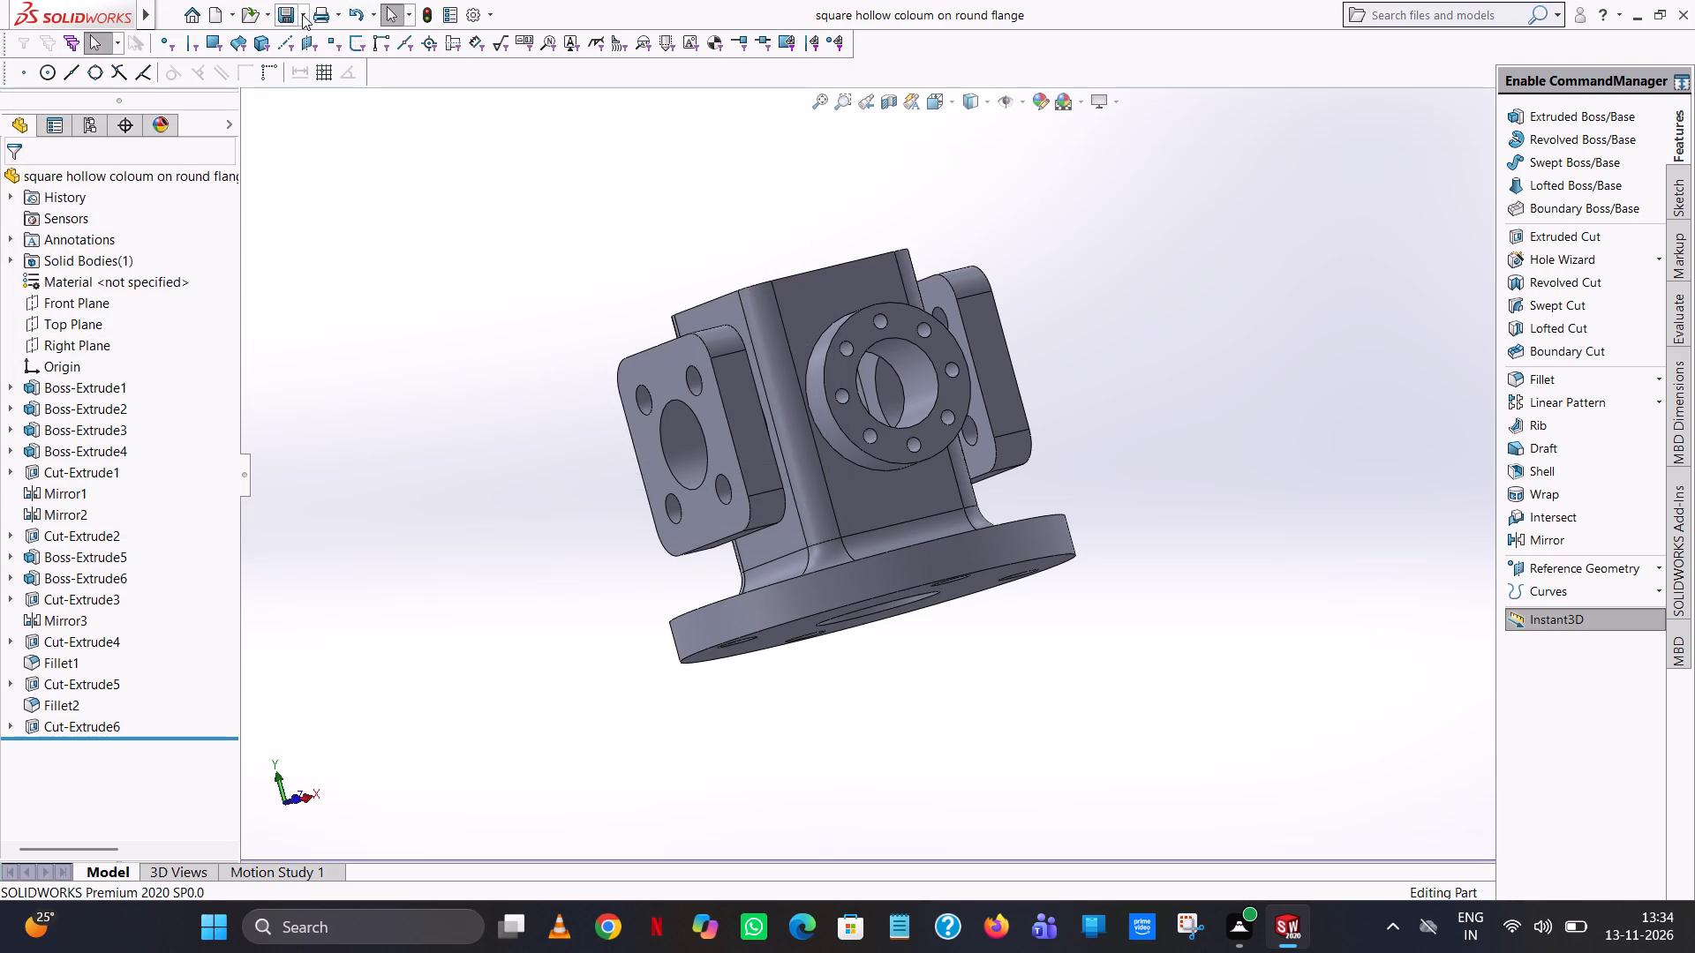
Save a copy of the part in Adobe Portable Document Format (*.pdf) in the pdf folder of "fuji 2nd month".
click(302, 14)
click(316, 56)
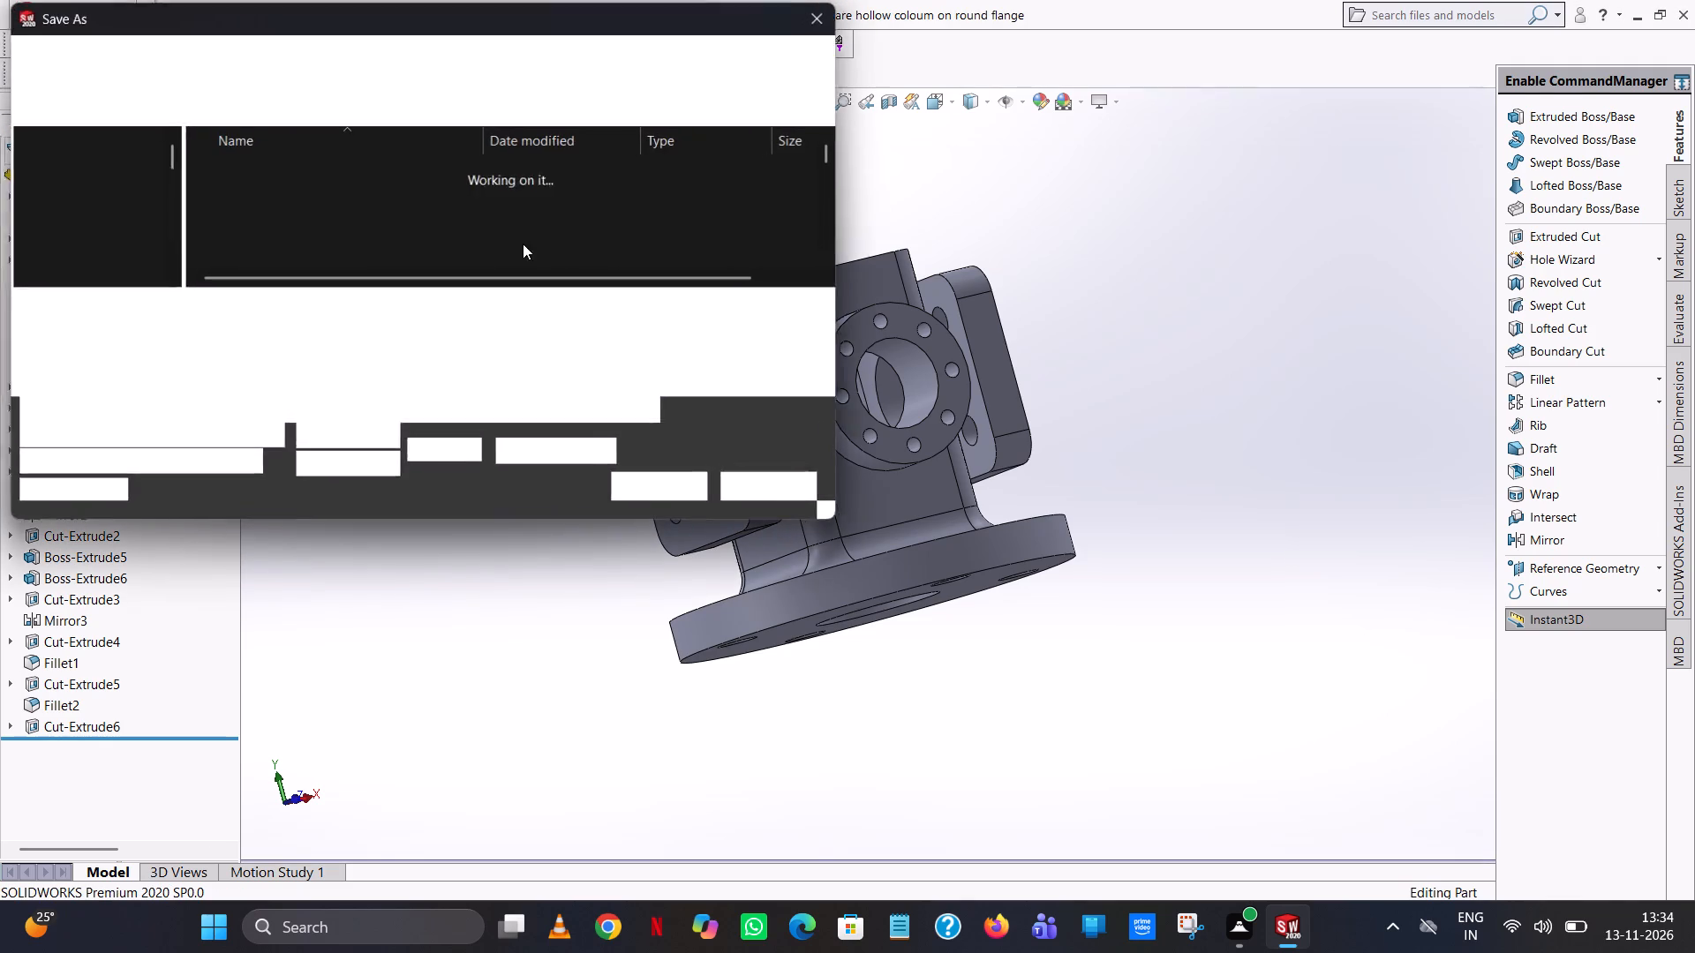
click(132, 54)
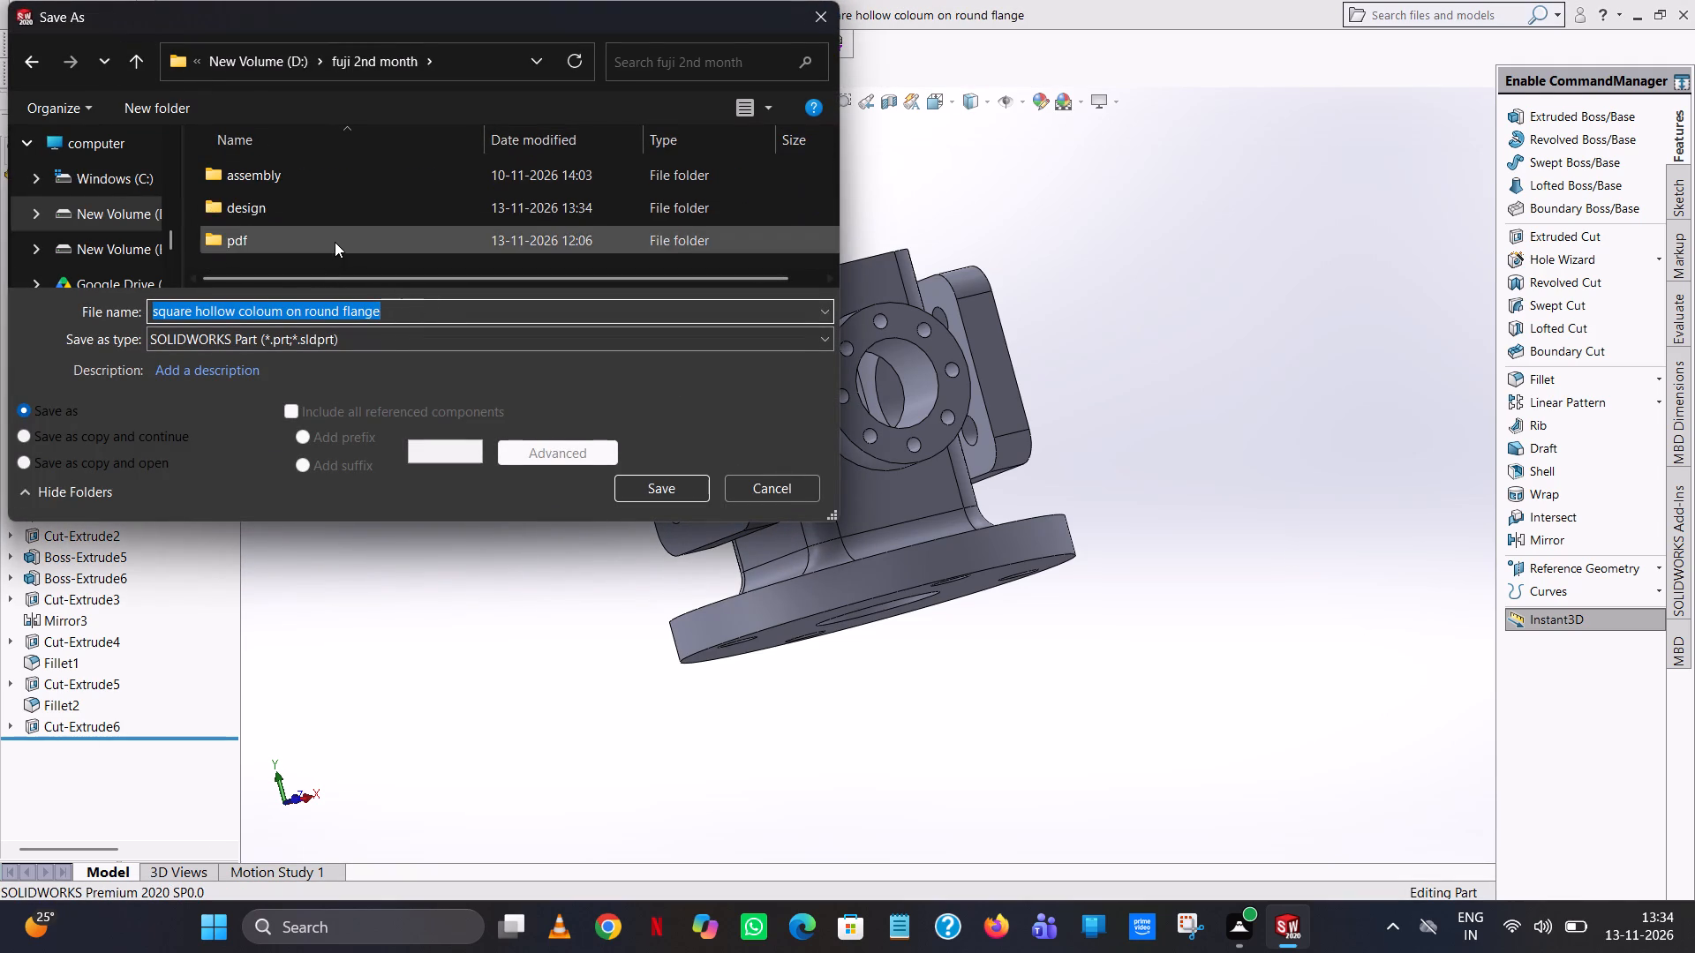
double_click(335, 242)
click(385, 335)
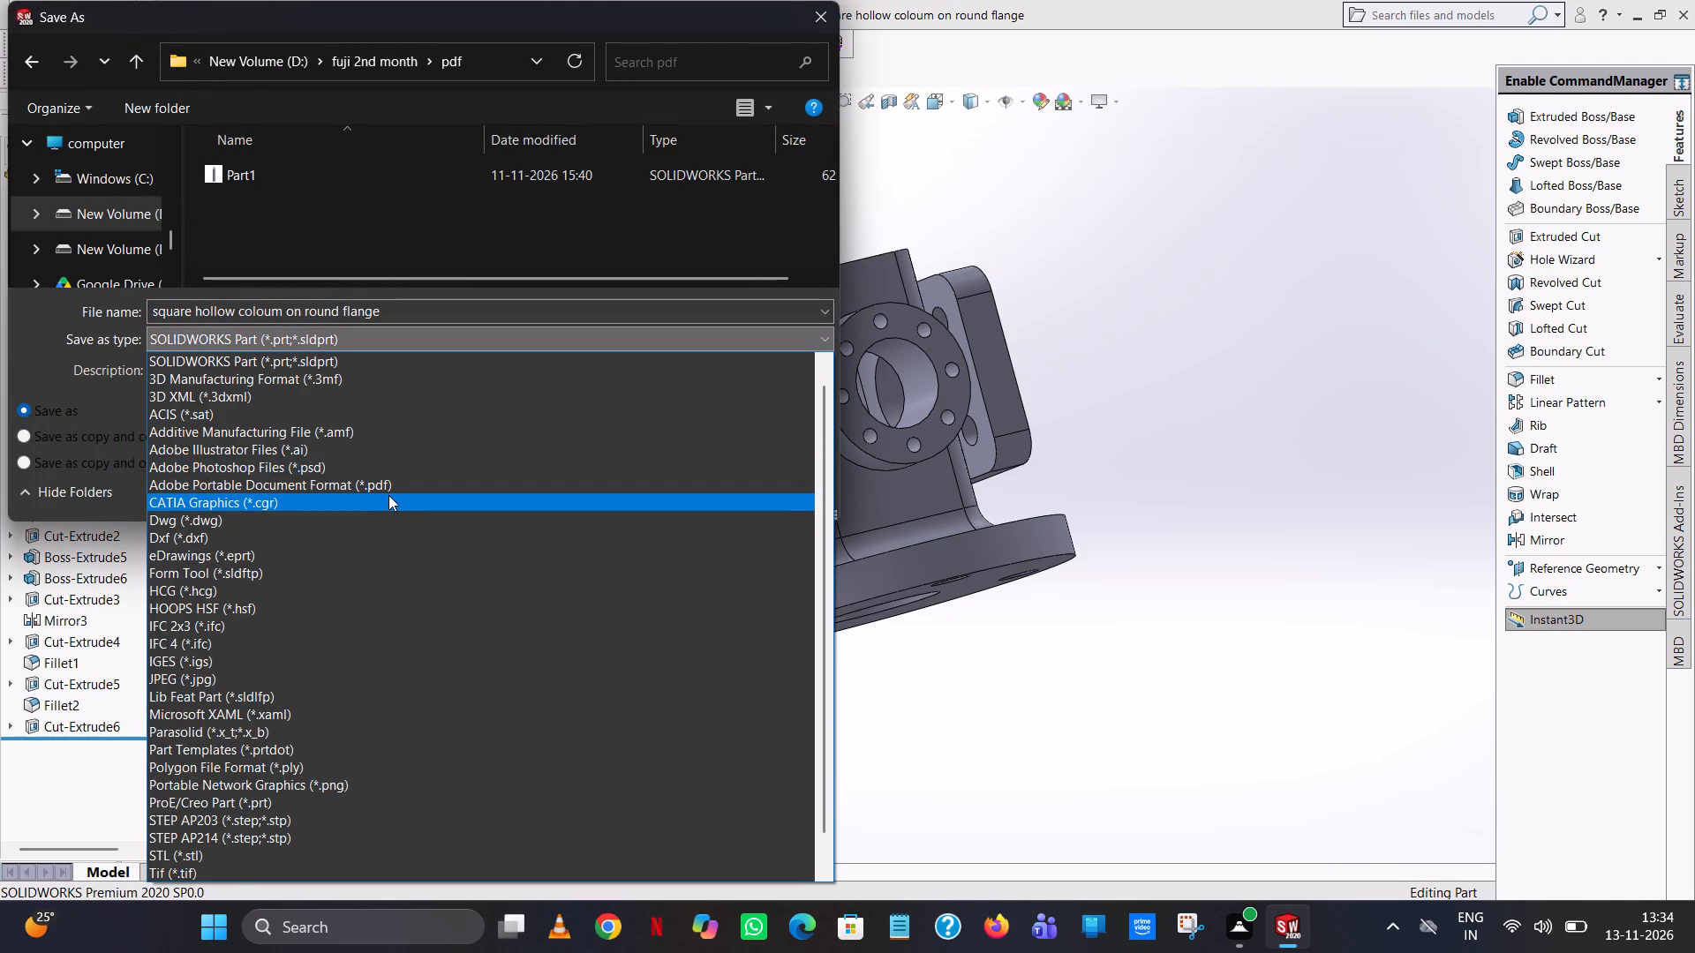
click(386, 485)
click(667, 525)
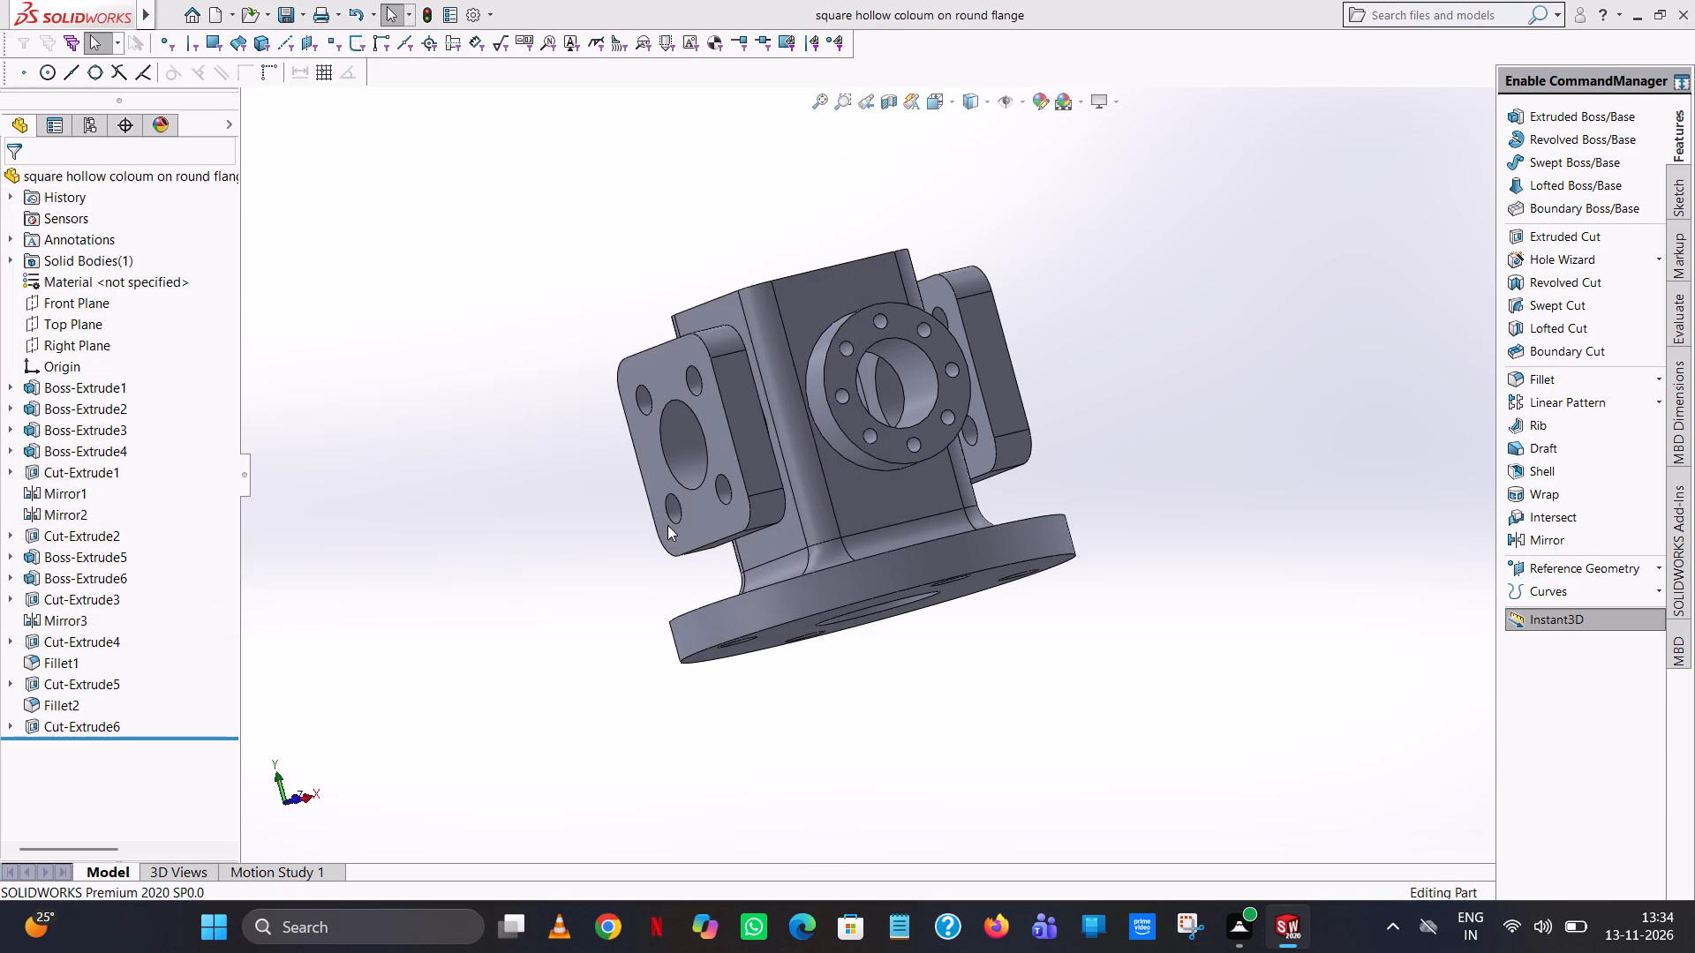